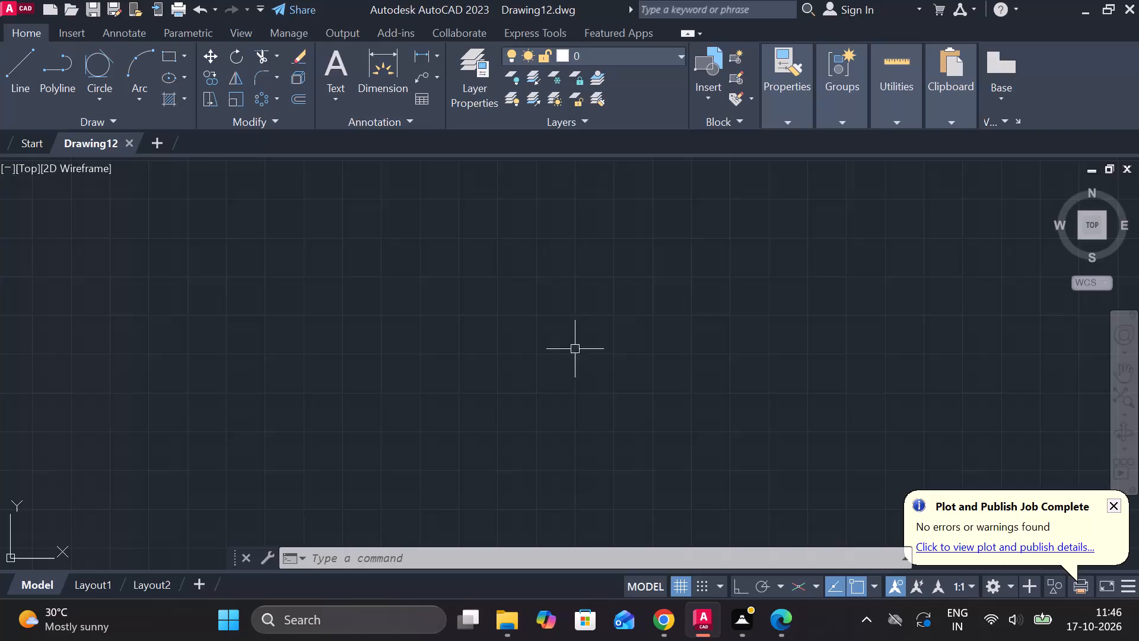
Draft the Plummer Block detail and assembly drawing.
Set the model space limits to a lower left corner of 0,0 and an upper right corner of 297,210.
text(LOG)
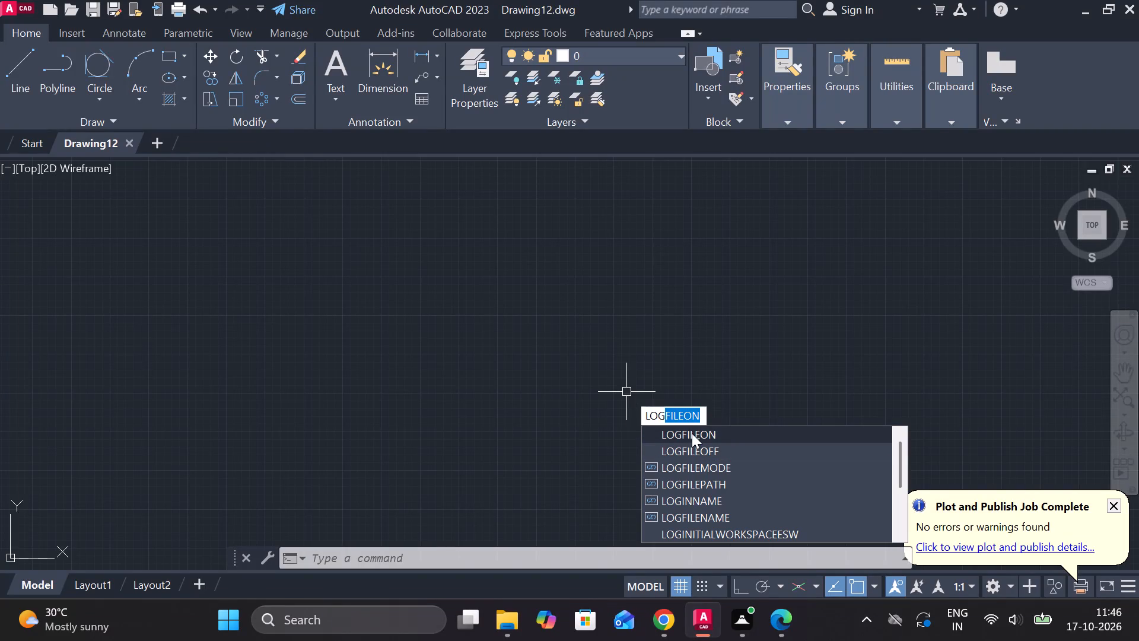
click(692, 431)
text(LIMI)
key(Return)
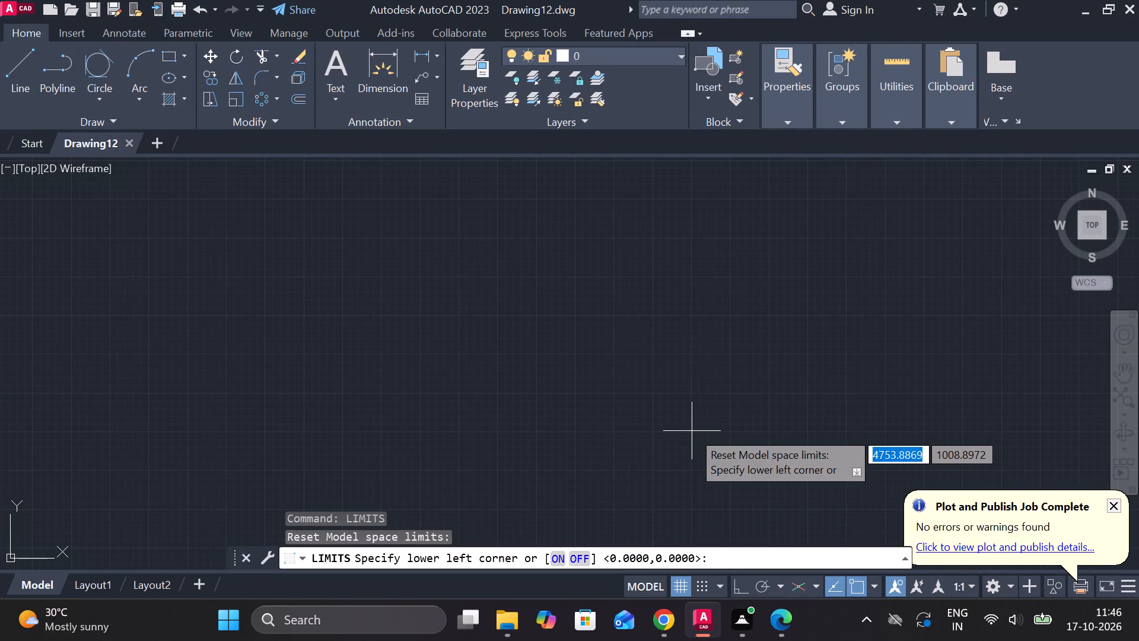
text(0,0)
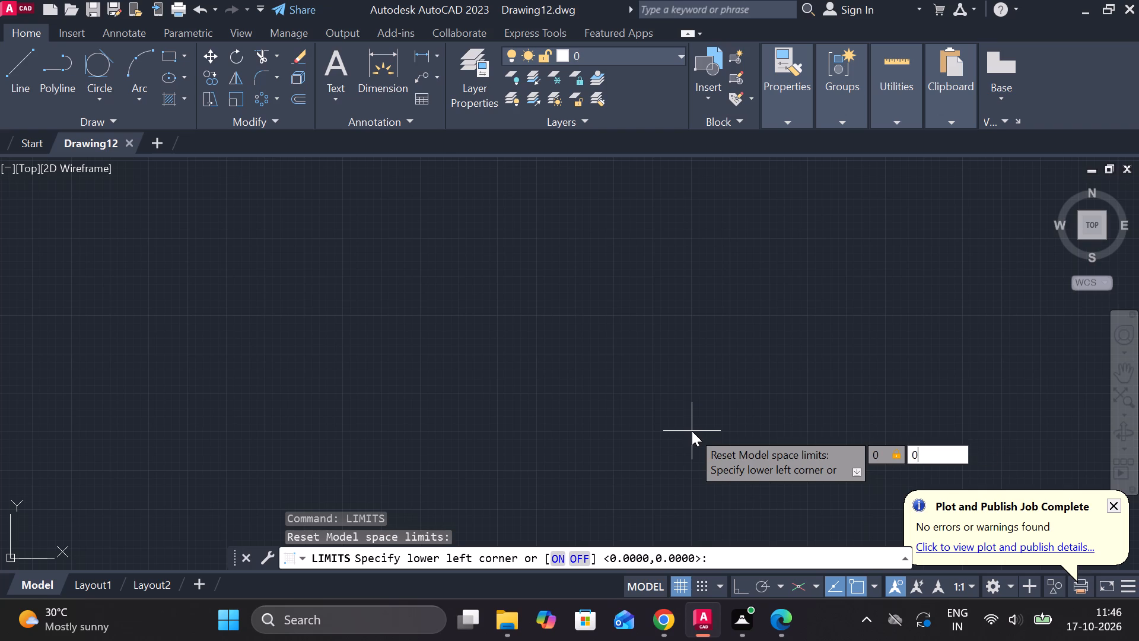
key(Return)
text(297)
text(,210)
key(Return)
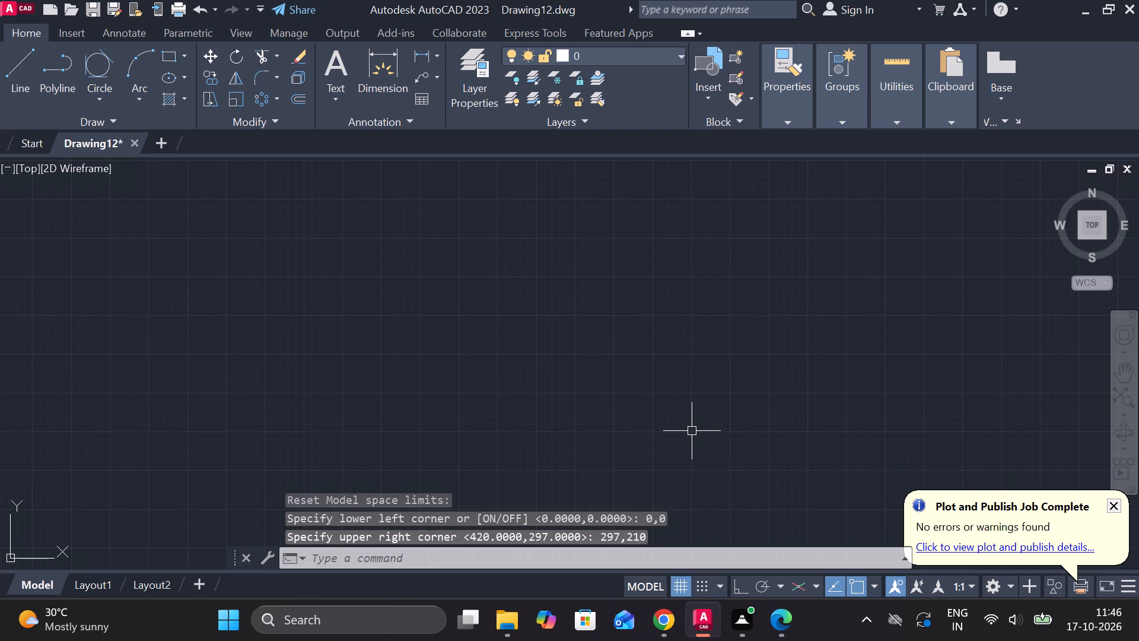
Turn on polar tracking and draw a closed rectangular outline with lines, 208 long and 14 high.
key(z)
key(Return)
key(e)
key(Return)
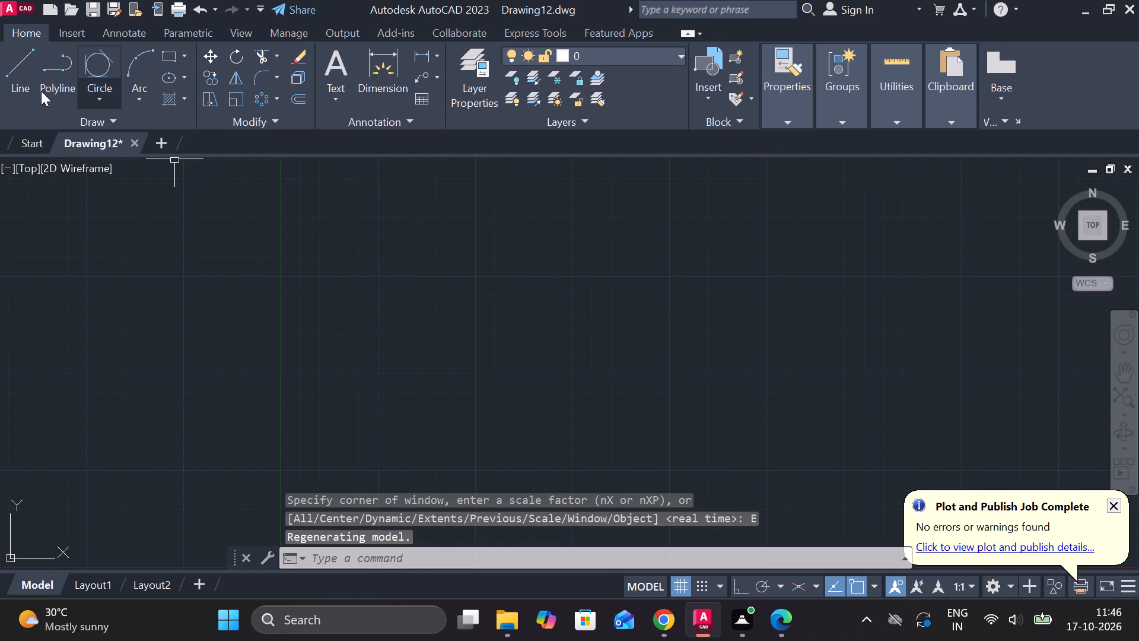
click(11, 67)
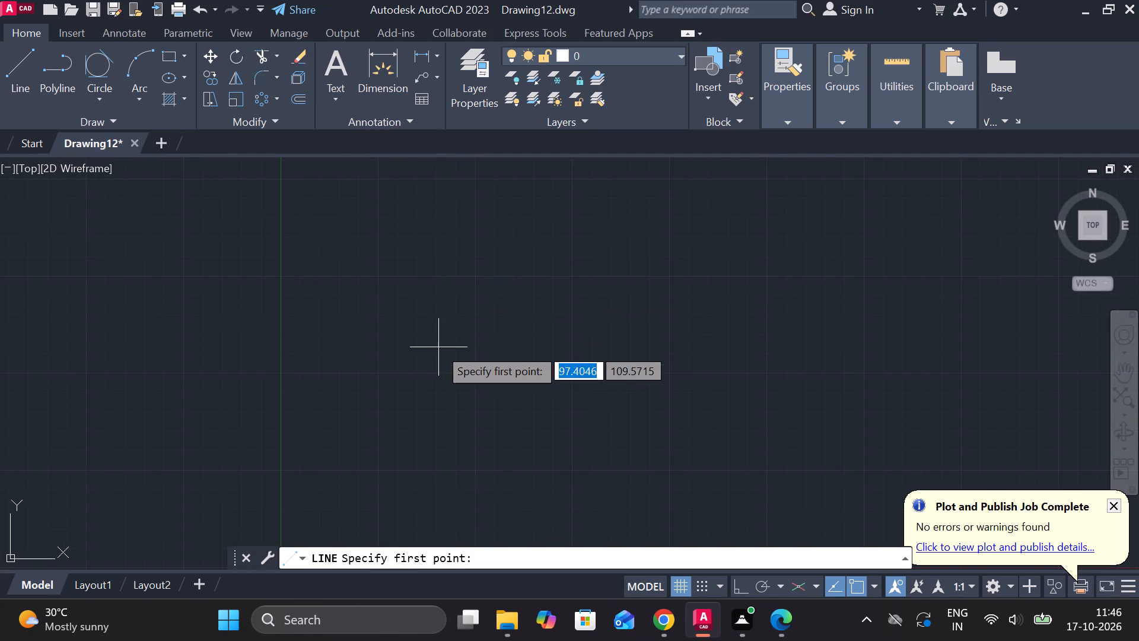
click(485, 346)
middle_drag(631, 335, 510, 339)
click(767, 589)
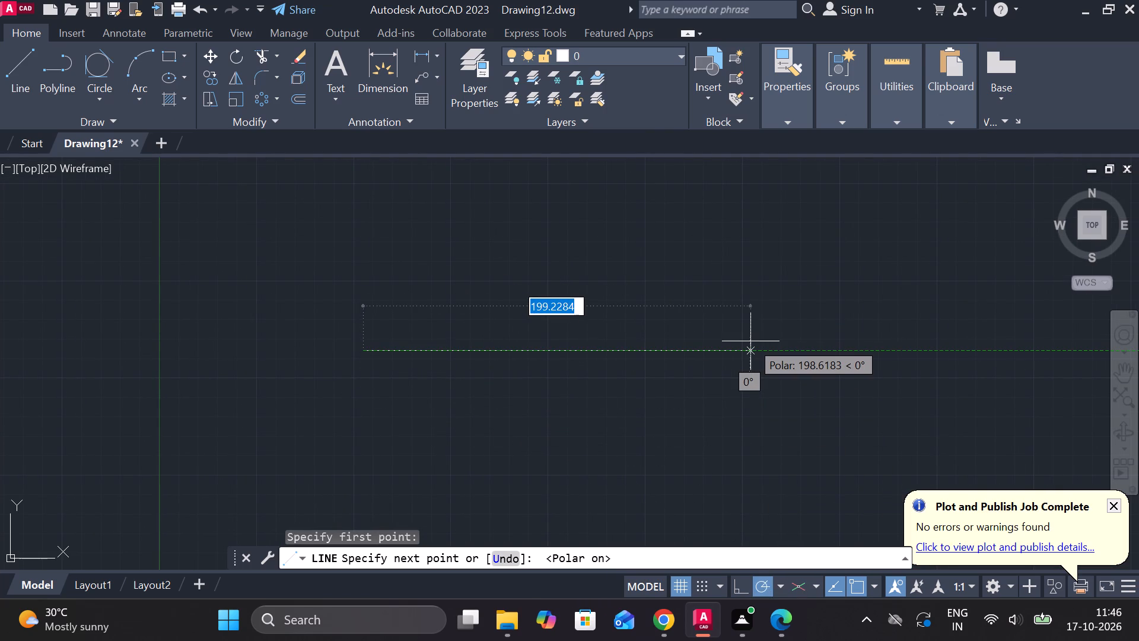
text(20)
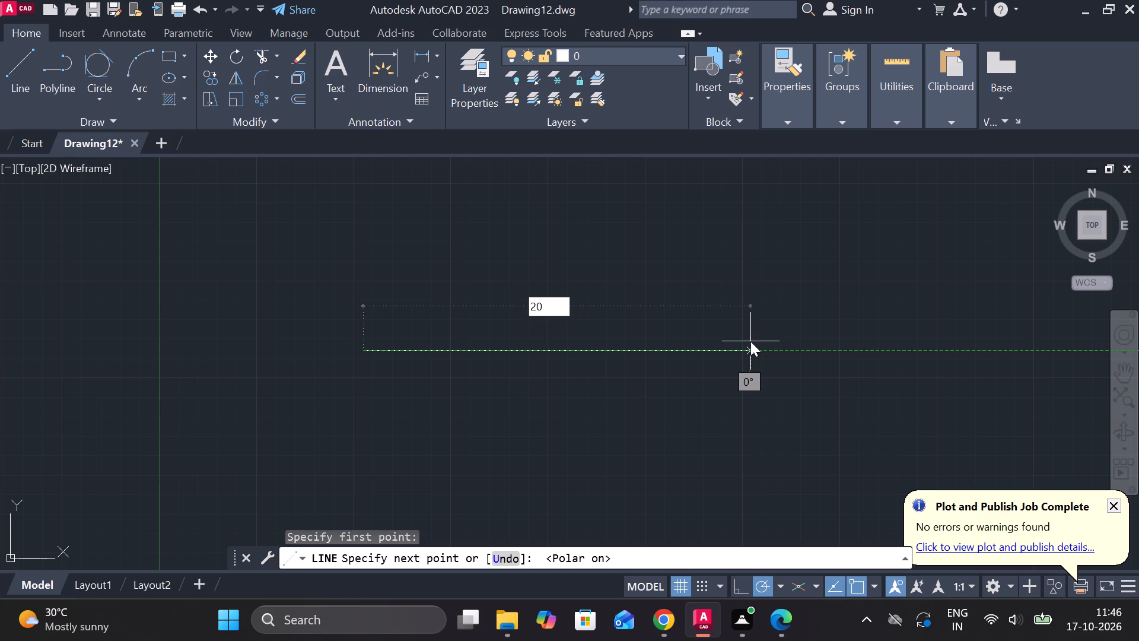
key(8)
key(Return)
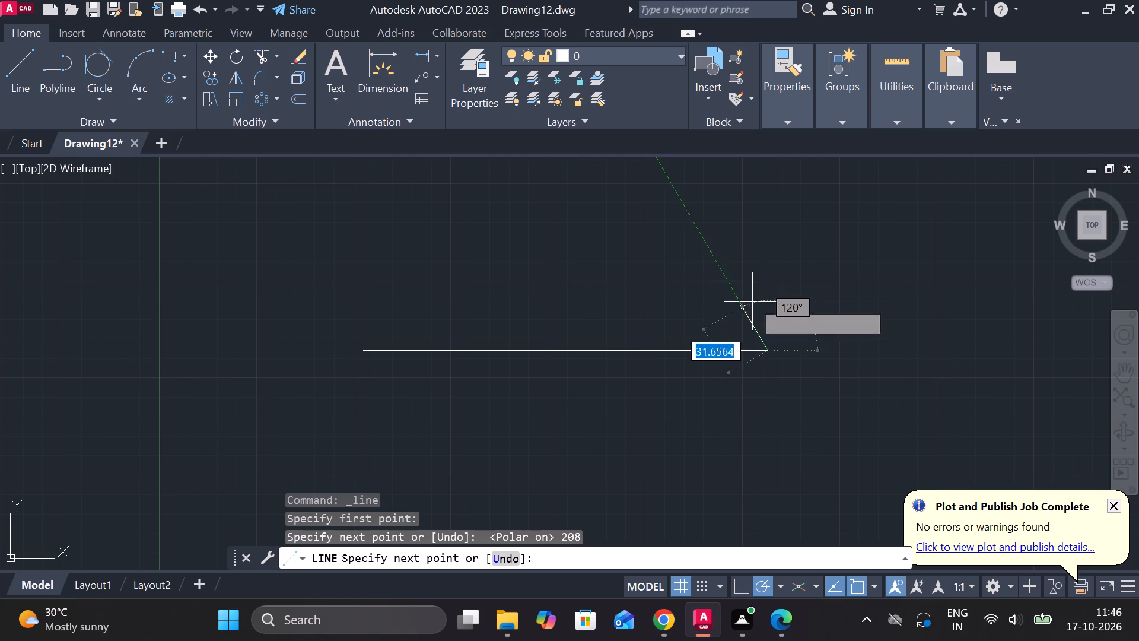
text(14)
key(space)
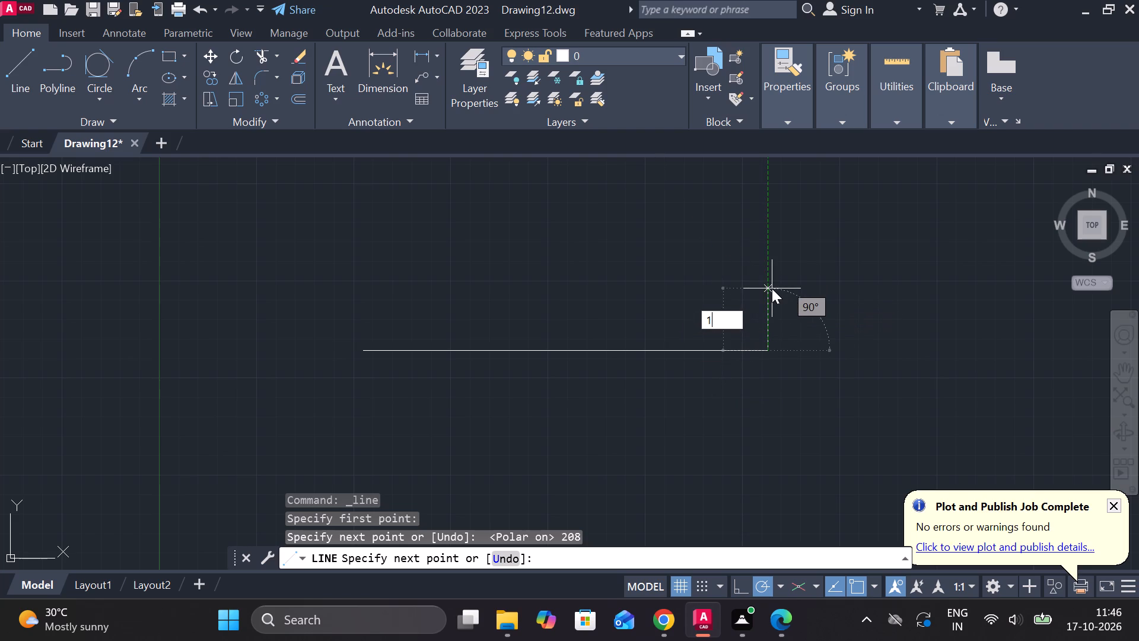
click(362, 312)
click(359, 348)
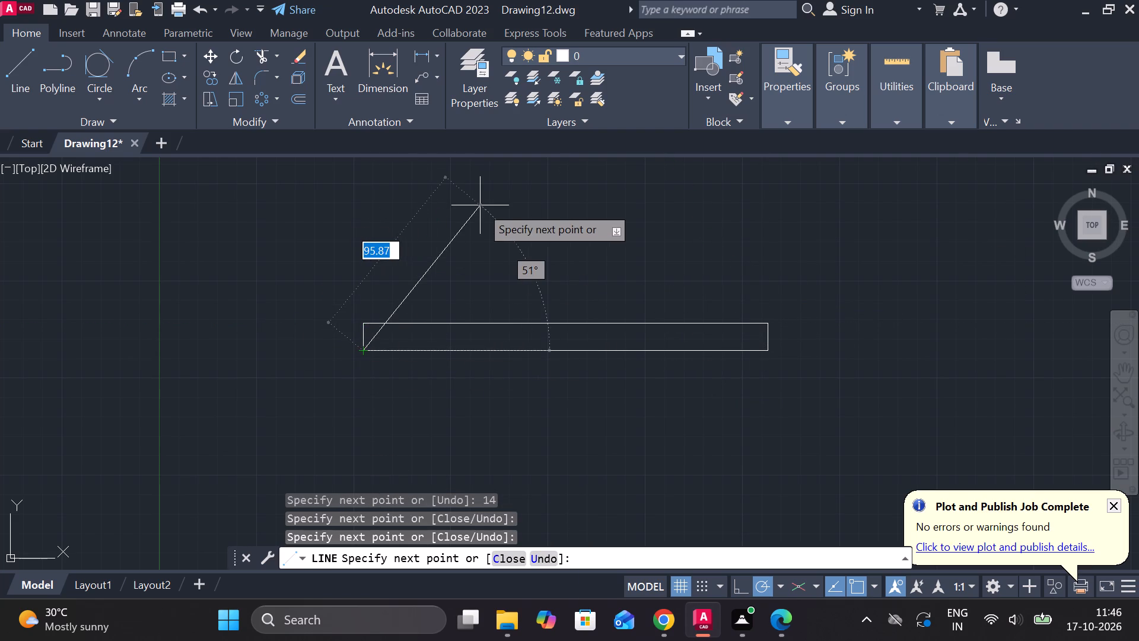
key(Escape)
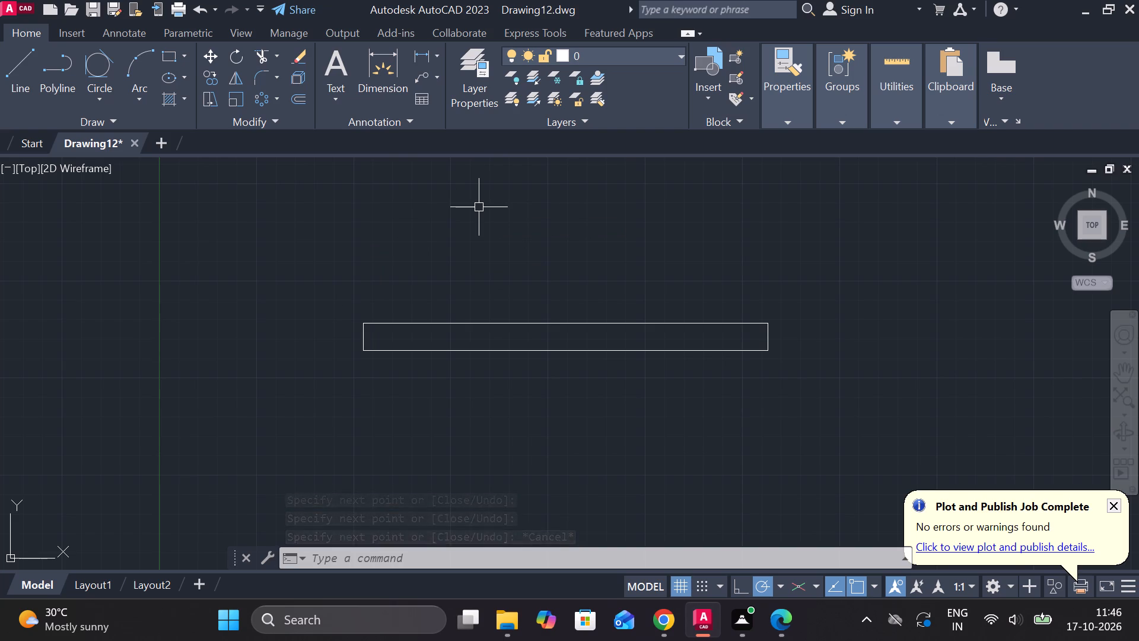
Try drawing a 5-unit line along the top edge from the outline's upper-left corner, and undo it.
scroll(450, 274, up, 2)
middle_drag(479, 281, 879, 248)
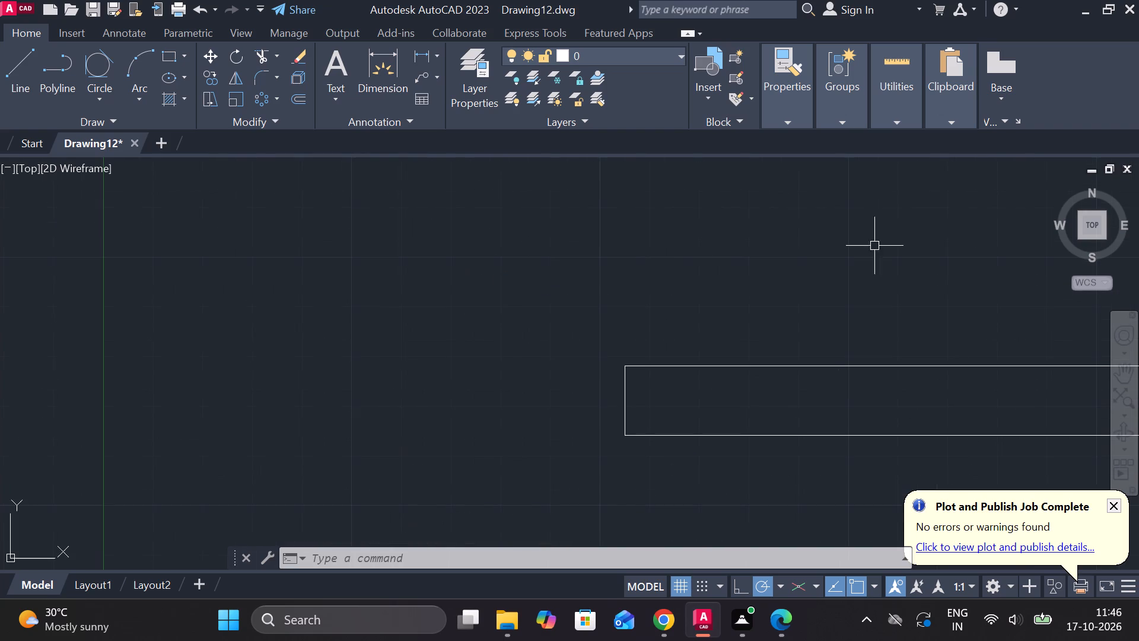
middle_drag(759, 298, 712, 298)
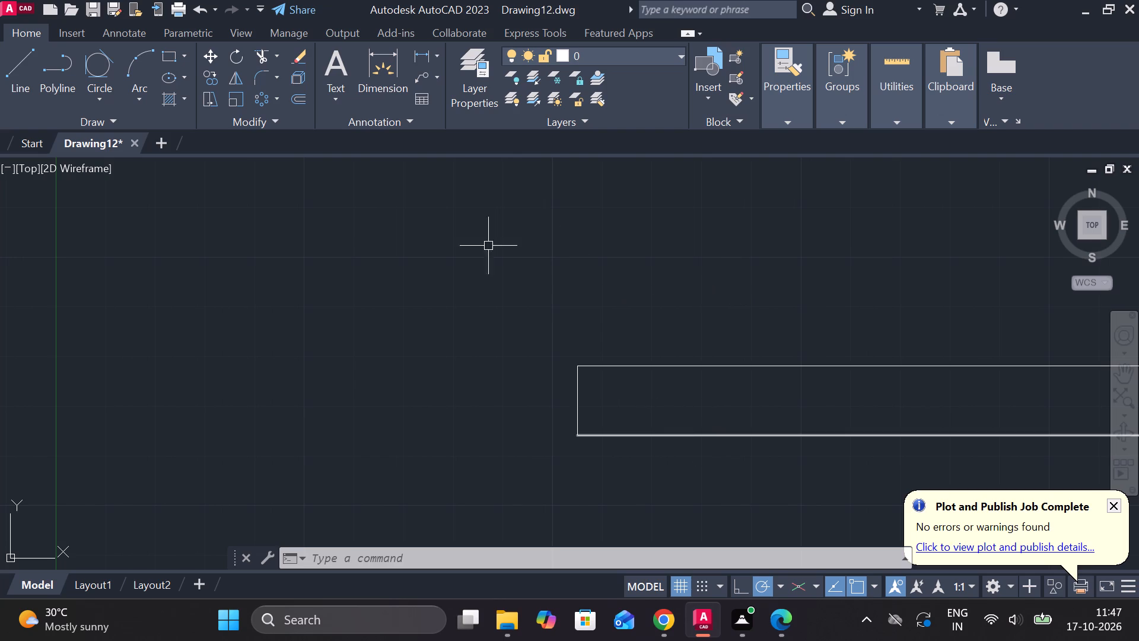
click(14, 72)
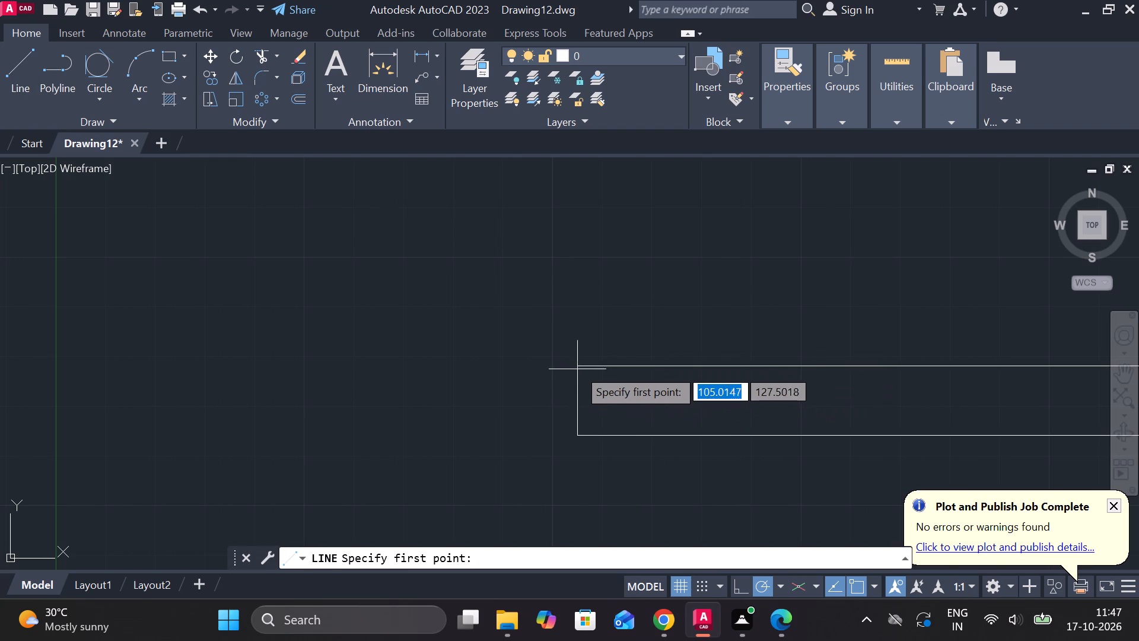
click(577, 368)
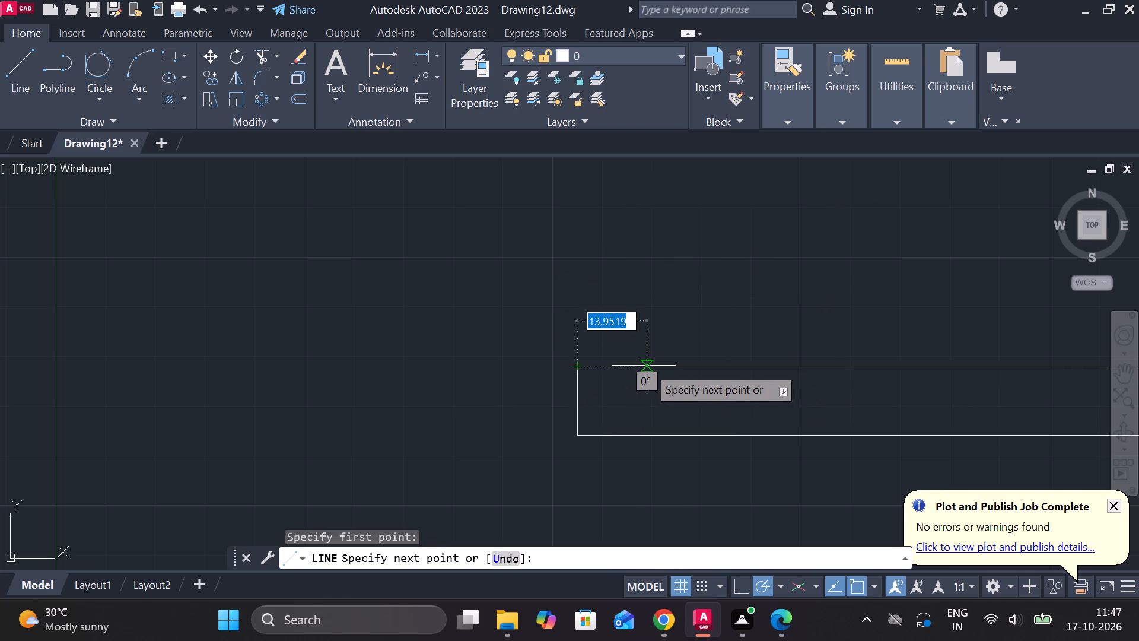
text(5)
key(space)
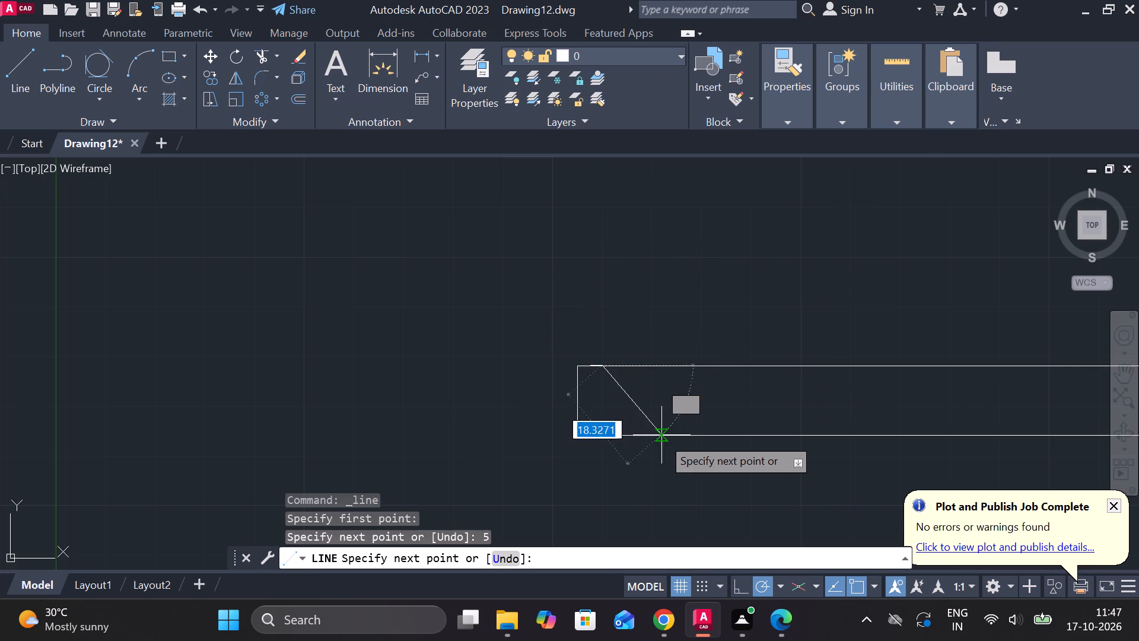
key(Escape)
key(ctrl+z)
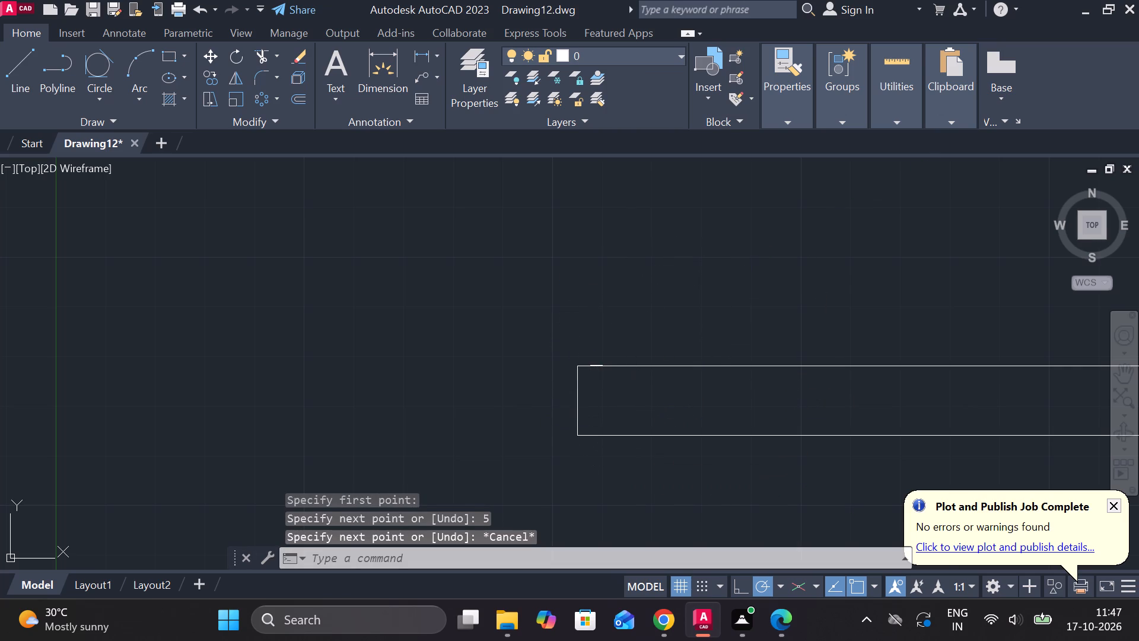
Offset the rectangle's left edge inward by 5.
click(576, 381)
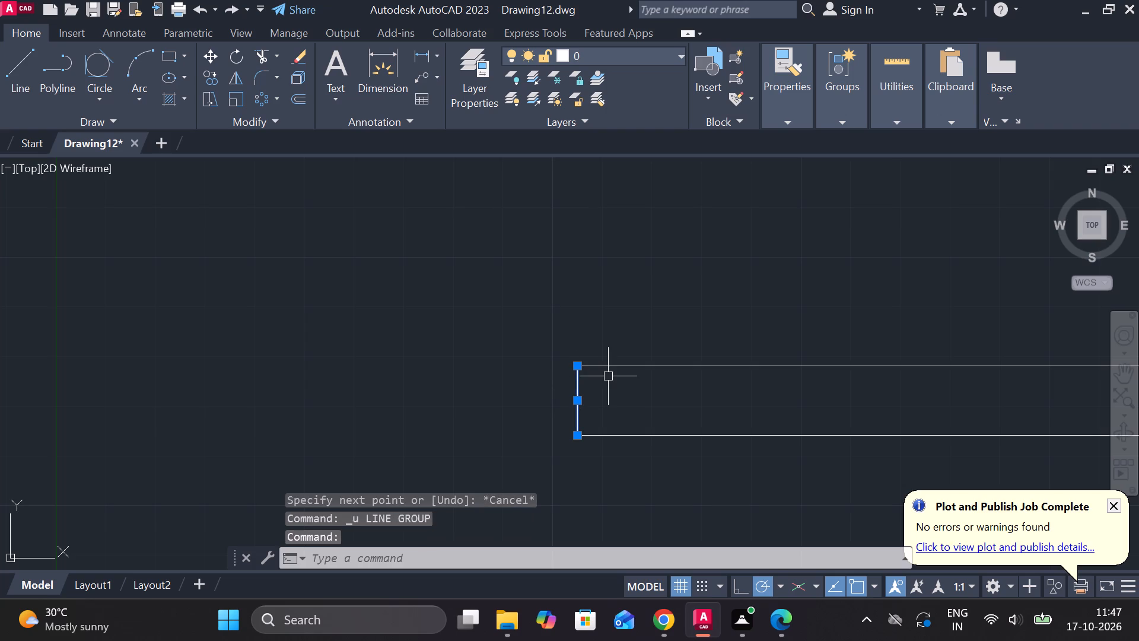
key(o)
key(Return)
key(Return)
text(5)
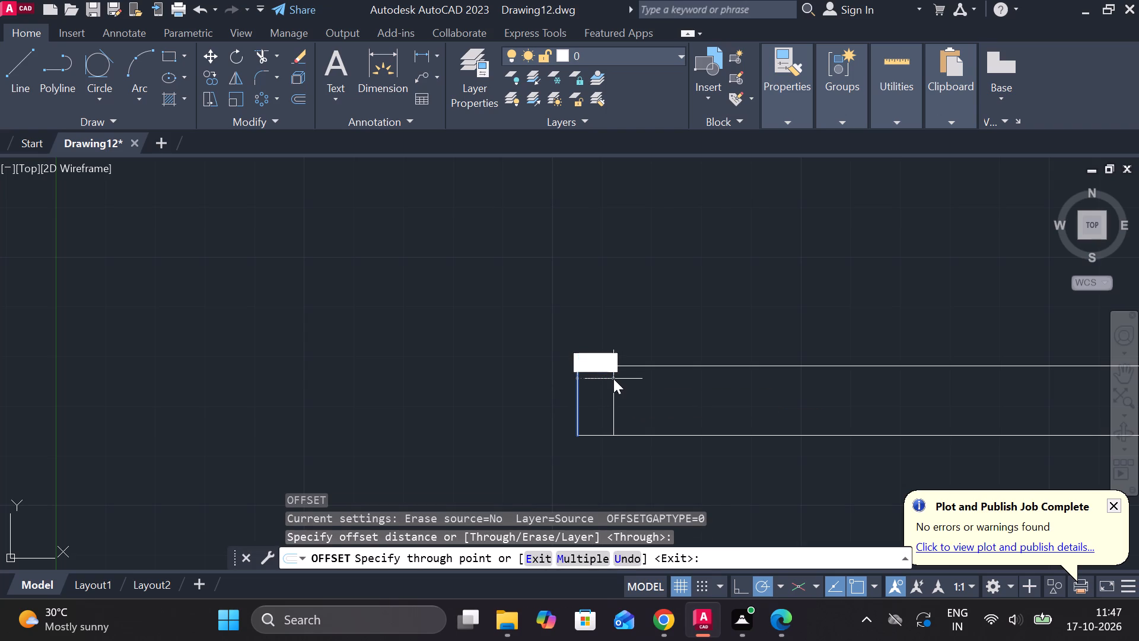
key(space)
key(Escape)
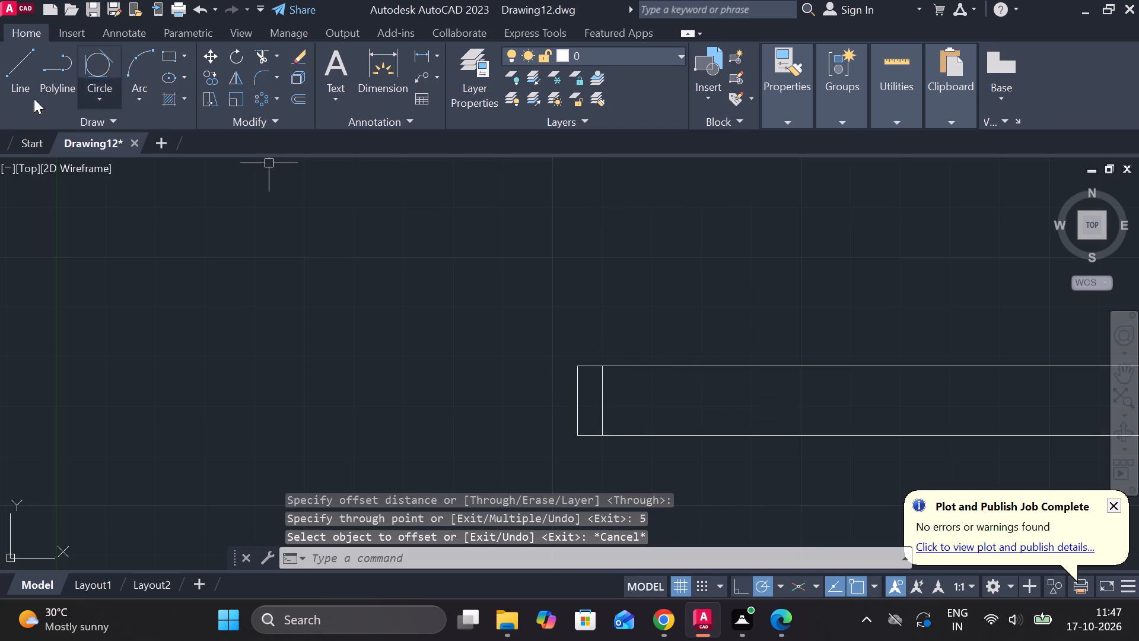
Draw a slanted line from the rectangle's lower-left corner to the top end of the offset line.
click(18, 58)
scroll(669, 420, up, 1)
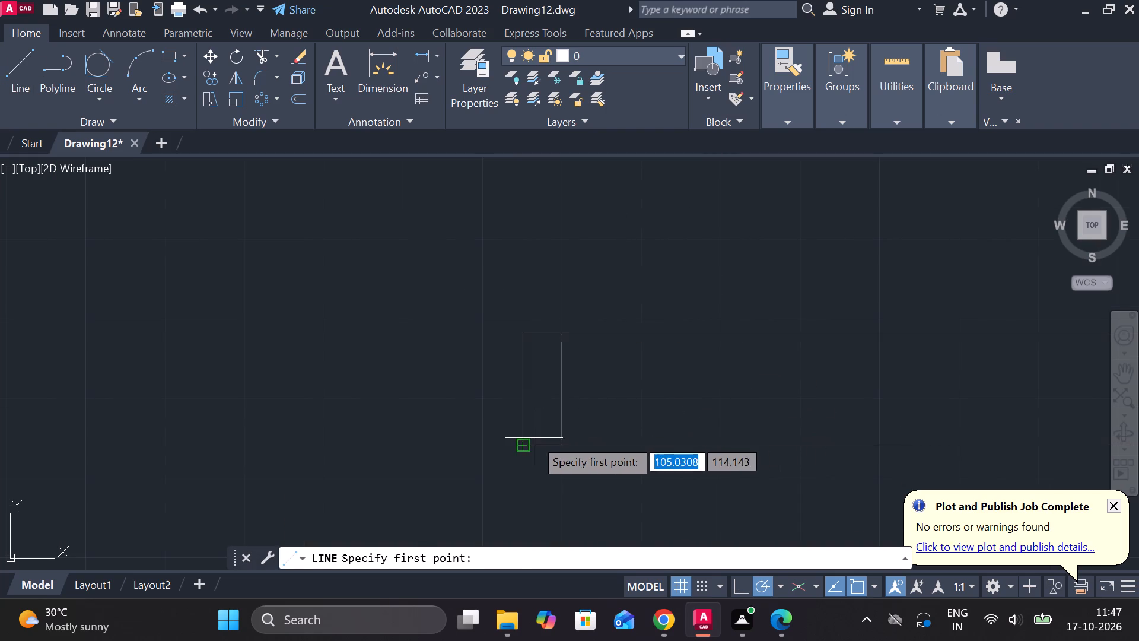
click(534, 438)
click(564, 332)
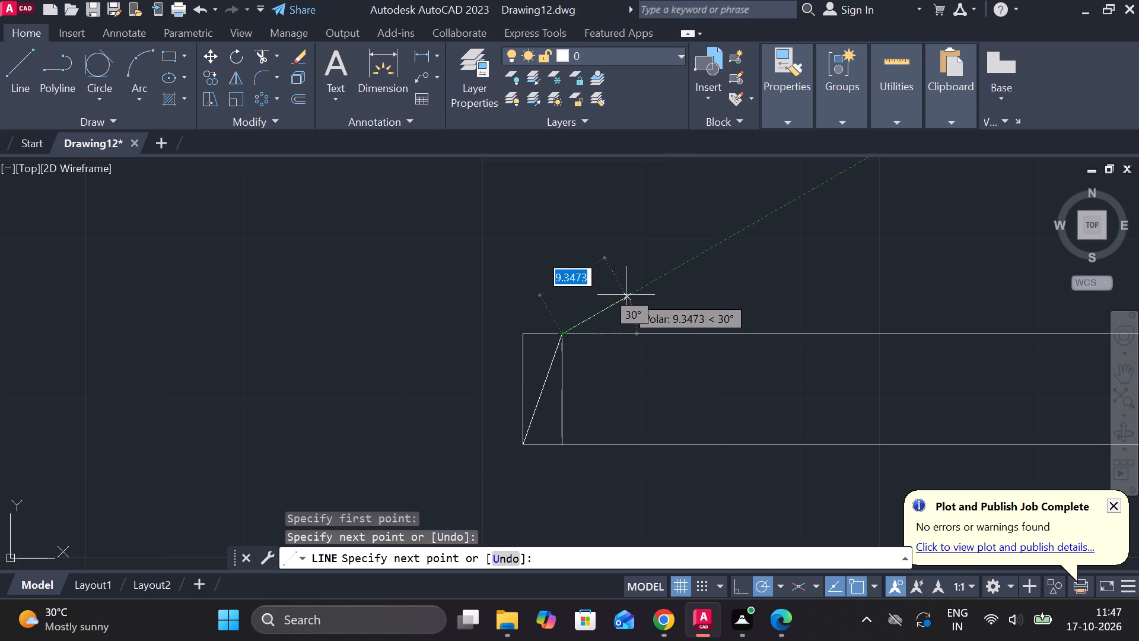
key(Escape)
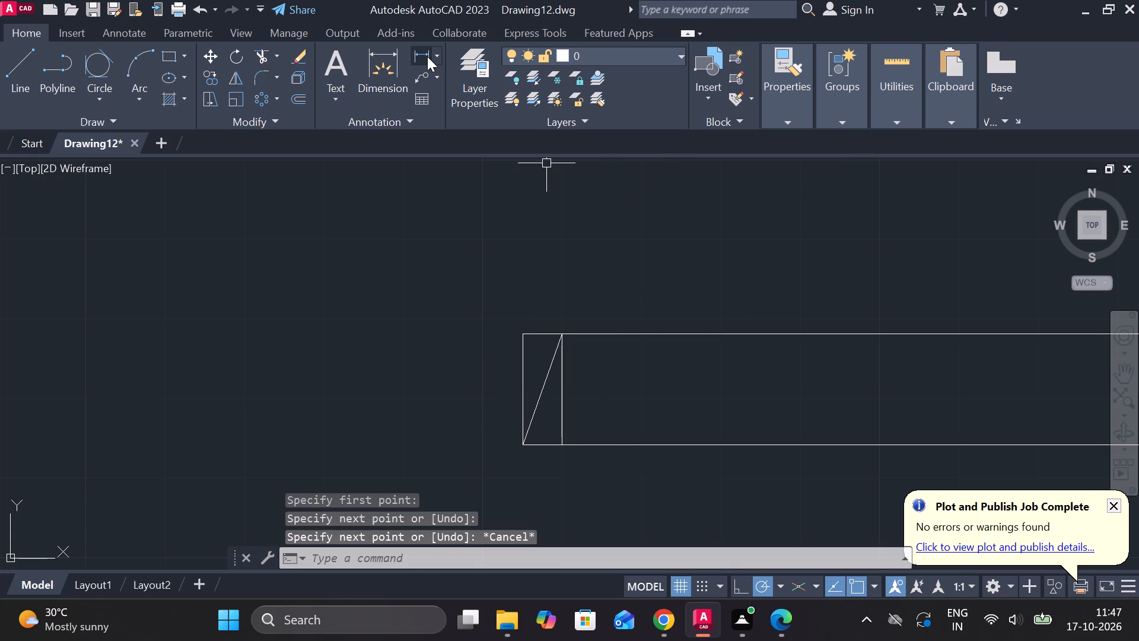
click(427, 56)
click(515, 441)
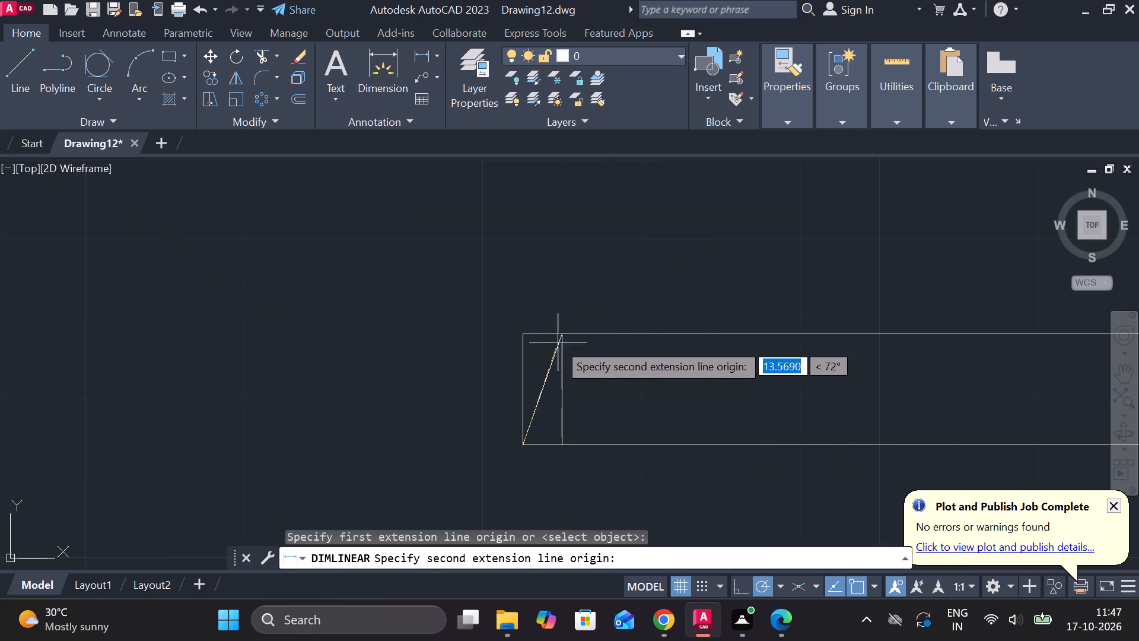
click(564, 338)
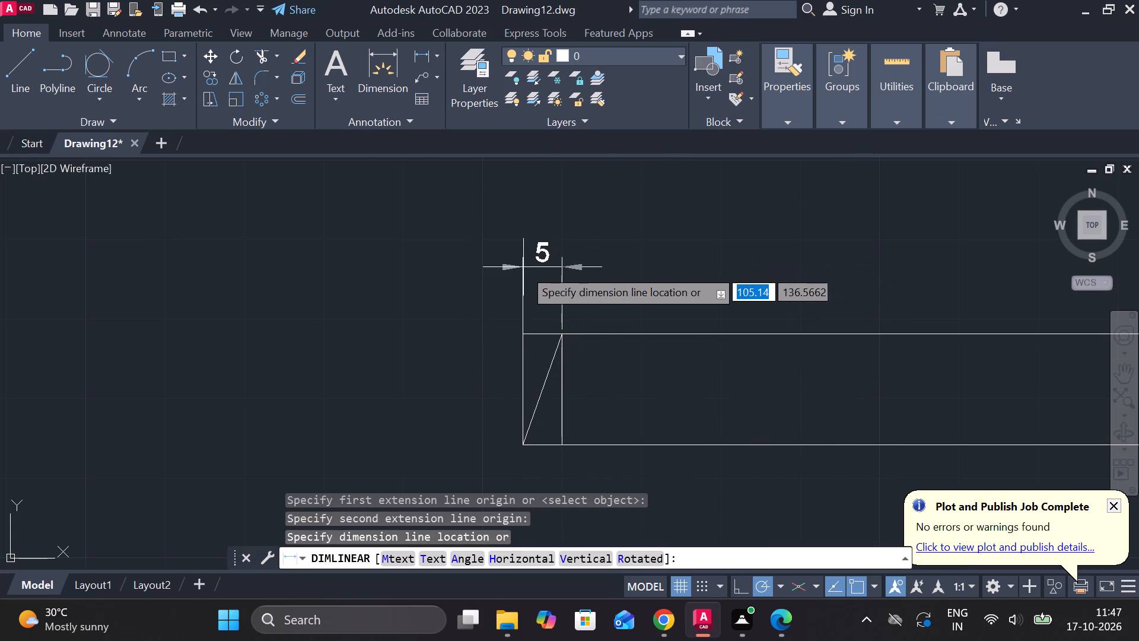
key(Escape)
Trim away the original left edge, the top edge stub beyond the slanted line, and the vertical offset line.
text(TR)
key(space)
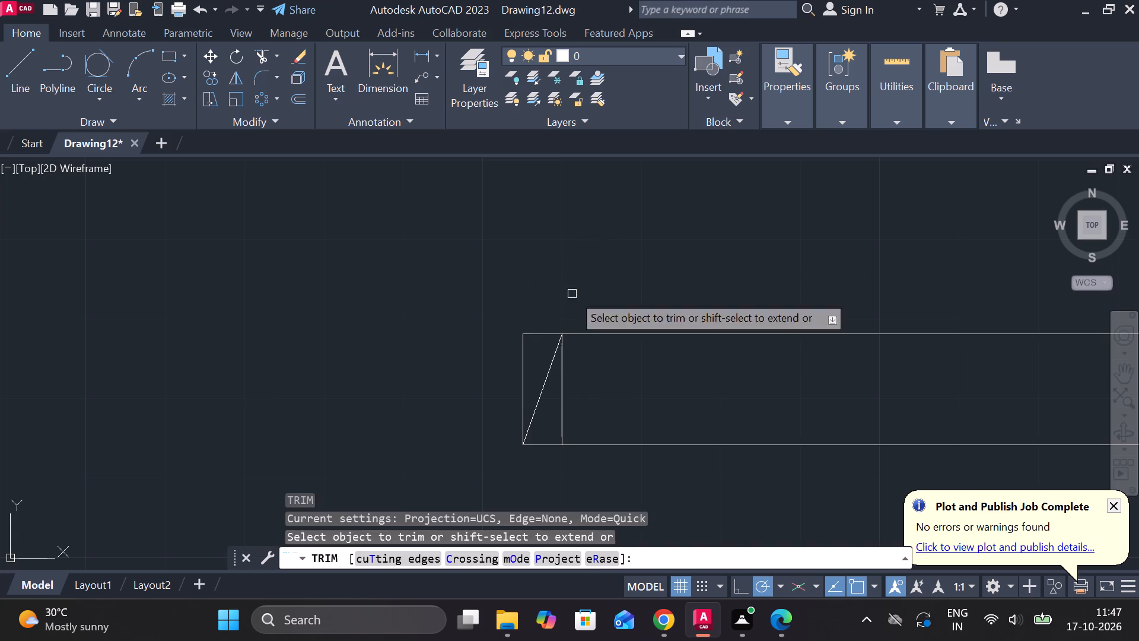
click(524, 342)
click(529, 337)
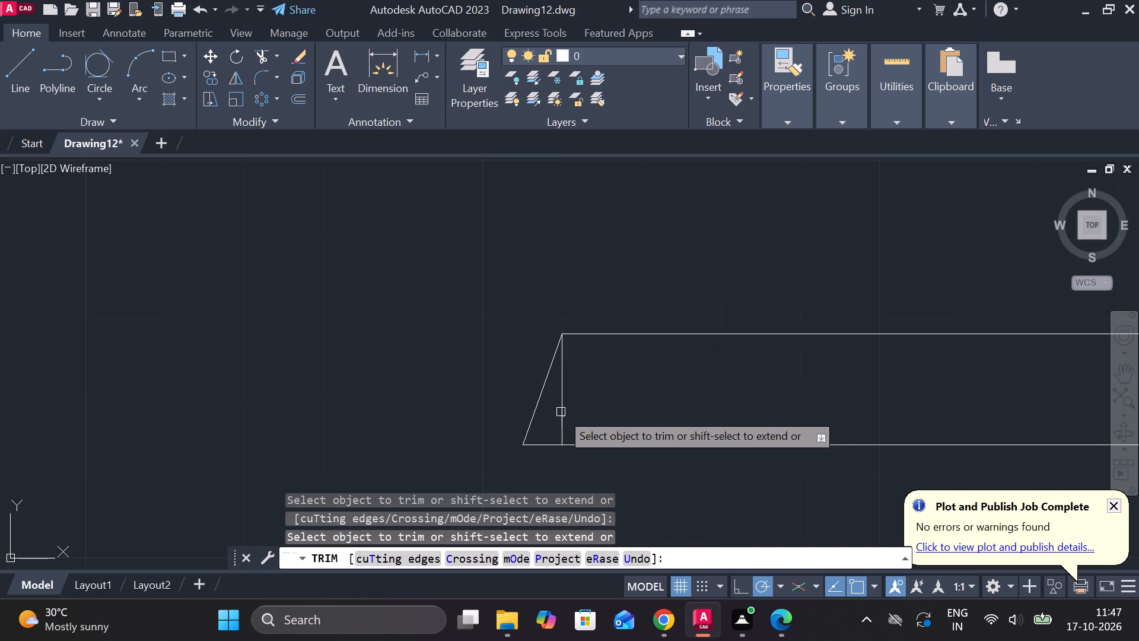
click(561, 412)
scroll(597, 407, down, 2)
middle_drag(774, 319, 305, 297)
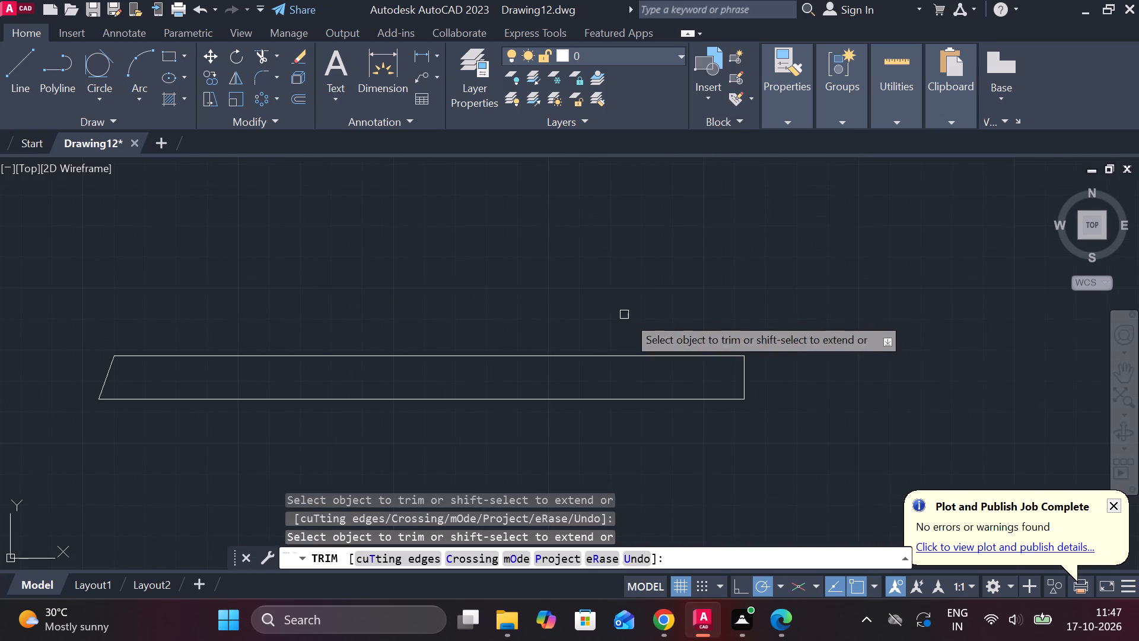
scroll(858, 361, up, 1)
key(Escape)
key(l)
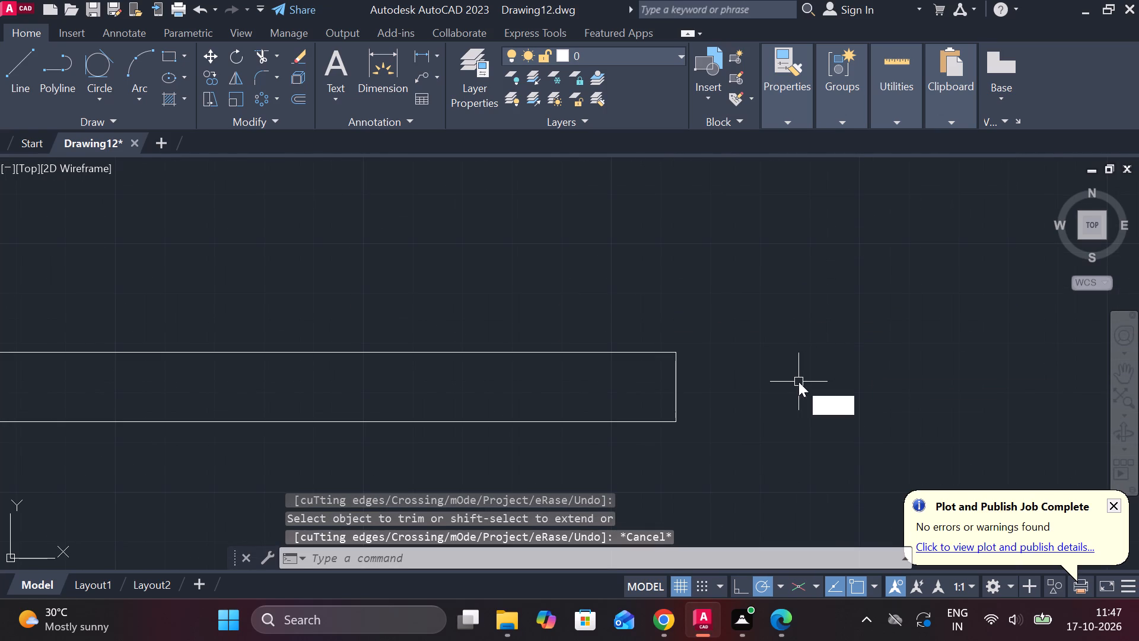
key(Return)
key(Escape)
Offset the outline's right edge inward by 5.
click(676, 376)
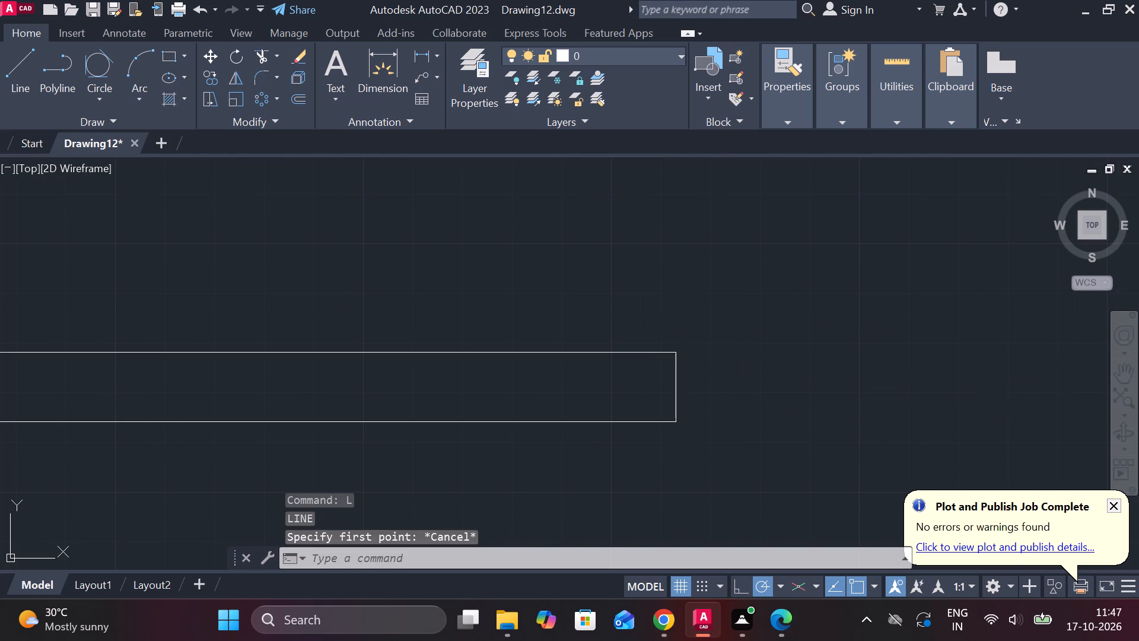
key(o)
key(Return)
key(Return)
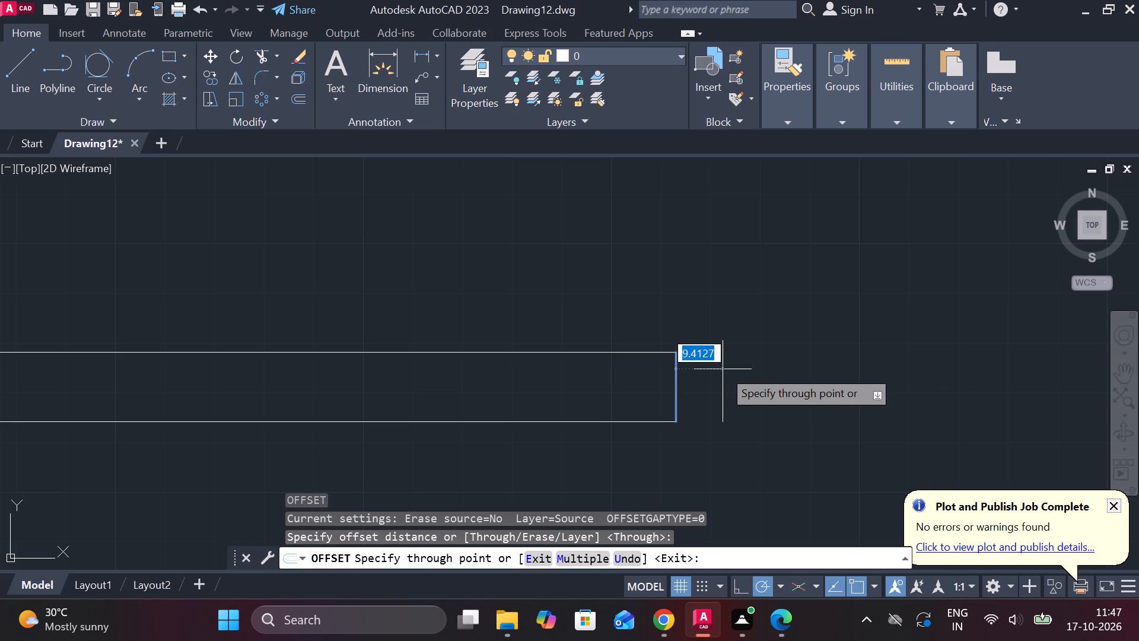
key(5)
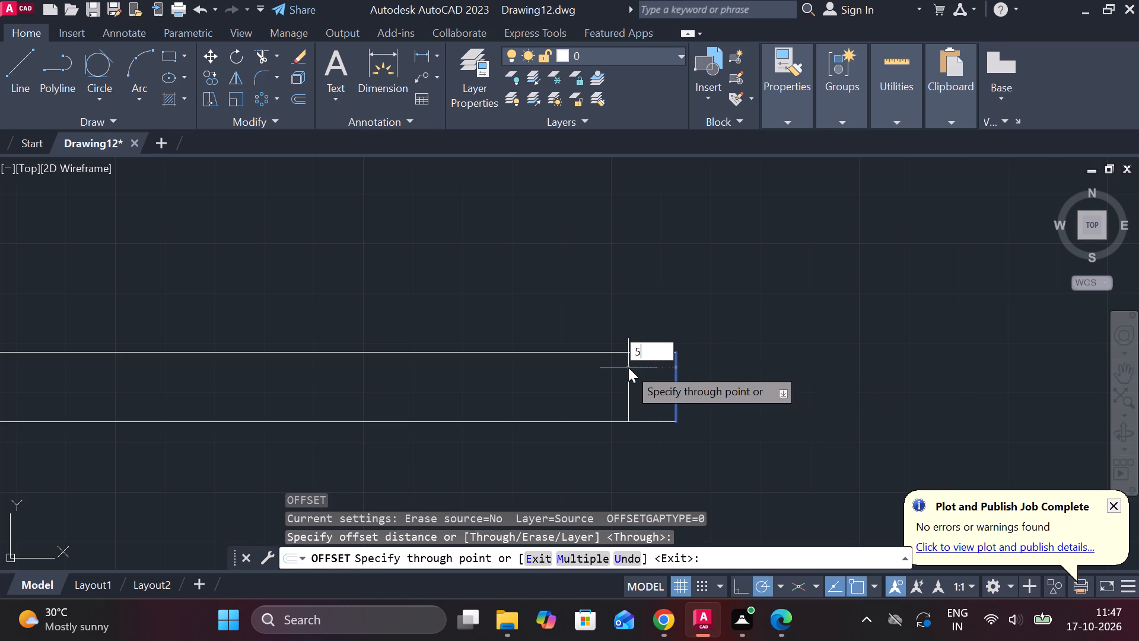
key(Return)
key(Escape)
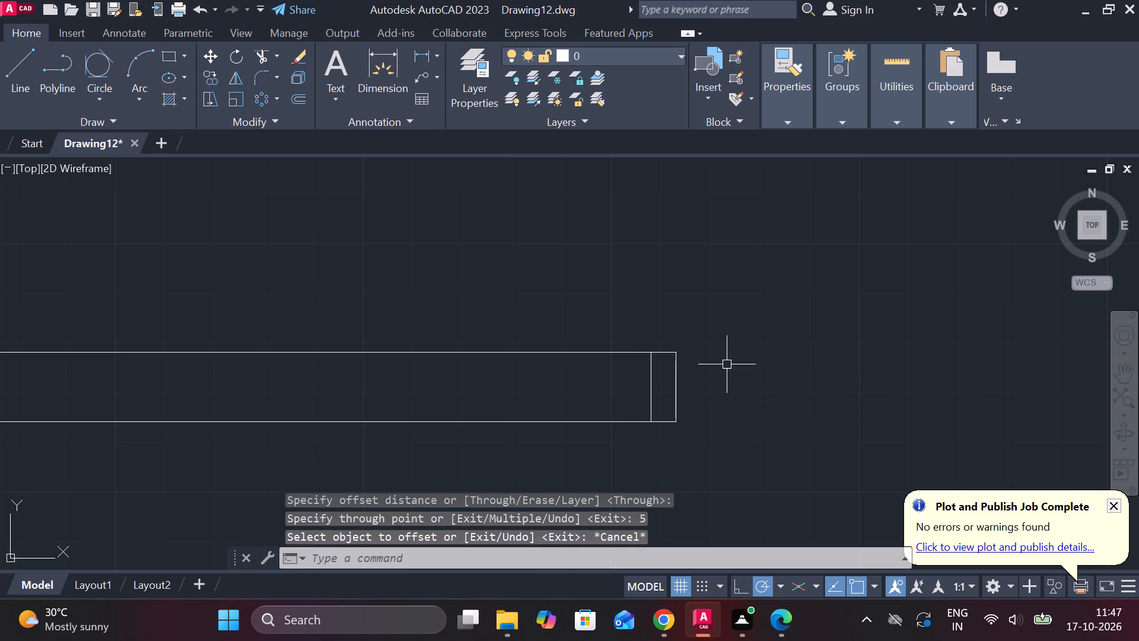
Draw a slanted line from the outline's lower-right corner to the top end of the right offset line.
key(l)
key(Return)
scroll(696, 385, up, 2)
click(645, 481)
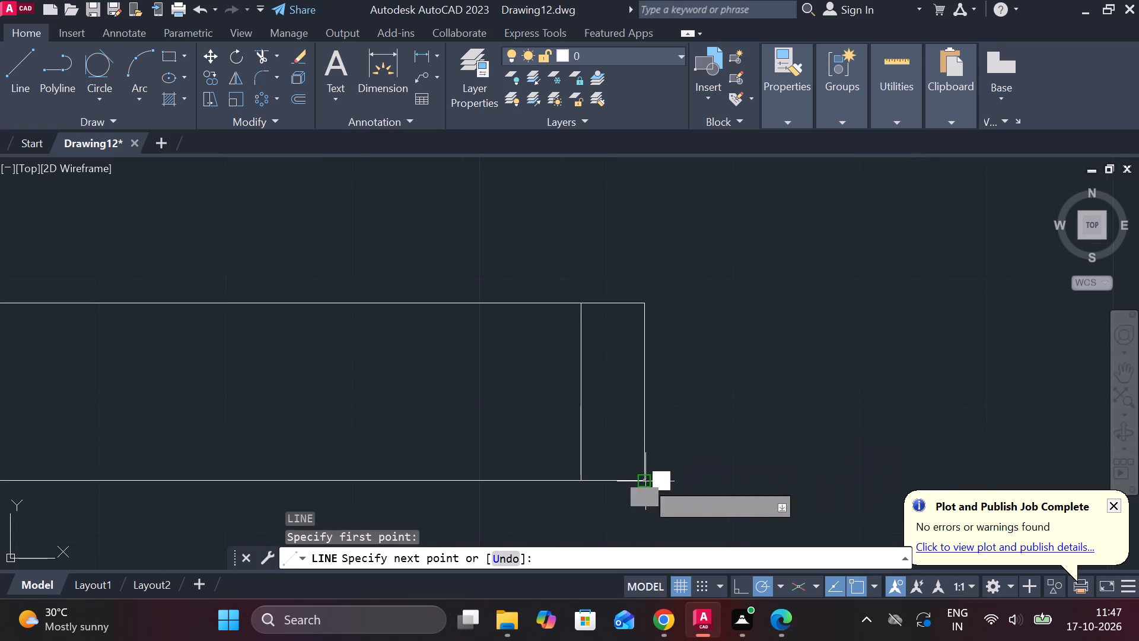
click(575, 303)
key(Escape)
Trim away the original right edge, the top edge stub beyond the slanted line, and the right vertical offset line.
text(TR)
key(space)
drag(597, 268, 682, 412)
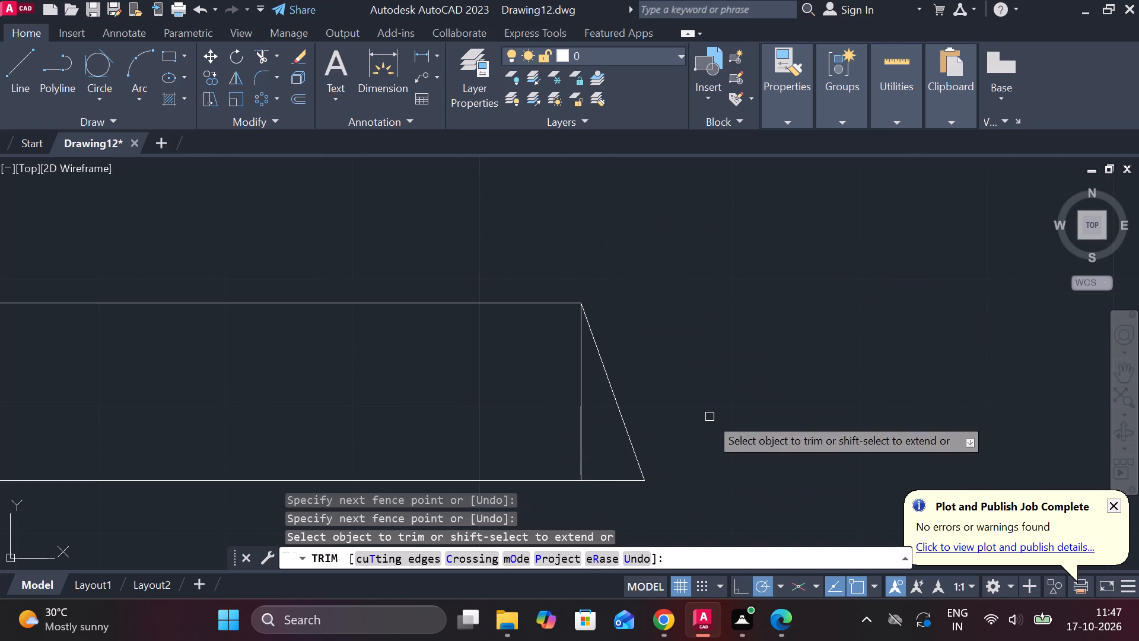
click(586, 428)
click(576, 416)
scroll(576, 416, down, 2)
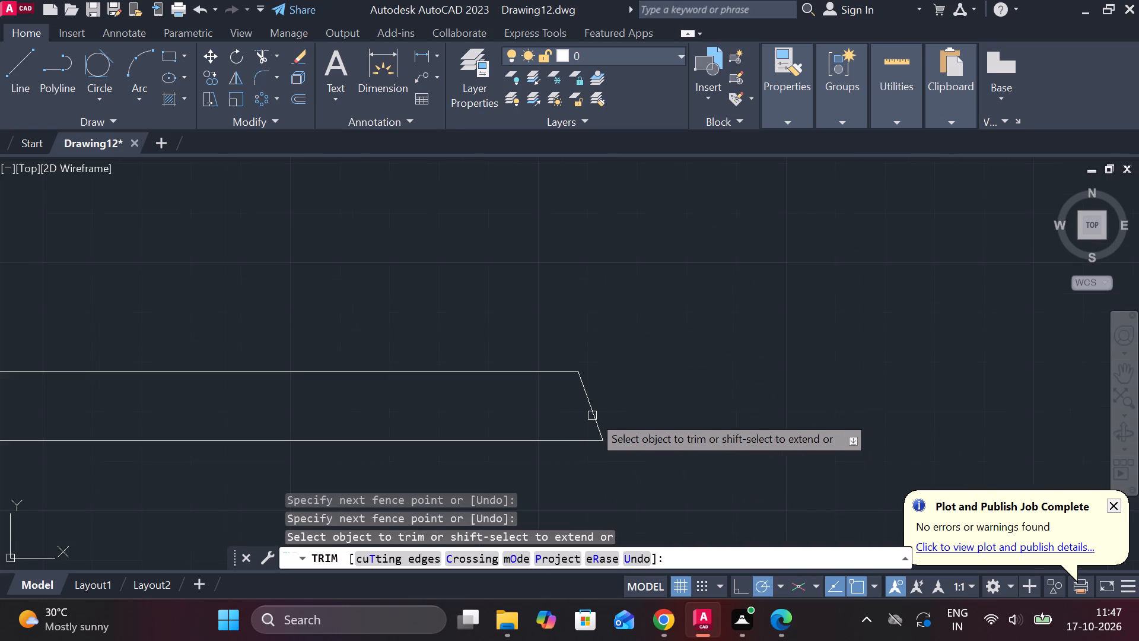
middle_drag(626, 414, 777, 414)
scroll(882, 394, down, 1)
middle_drag(903, 404, 909, 411)
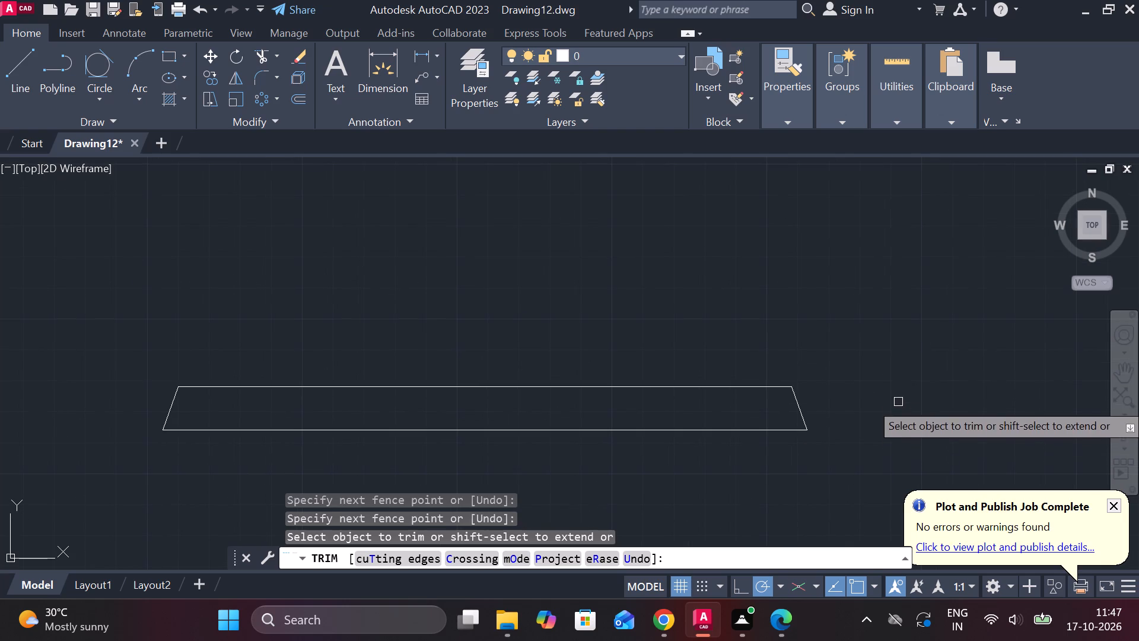
scroll(609, 287, down, 1)
middle_drag(645, 294, 703, 367)
key(Escape)
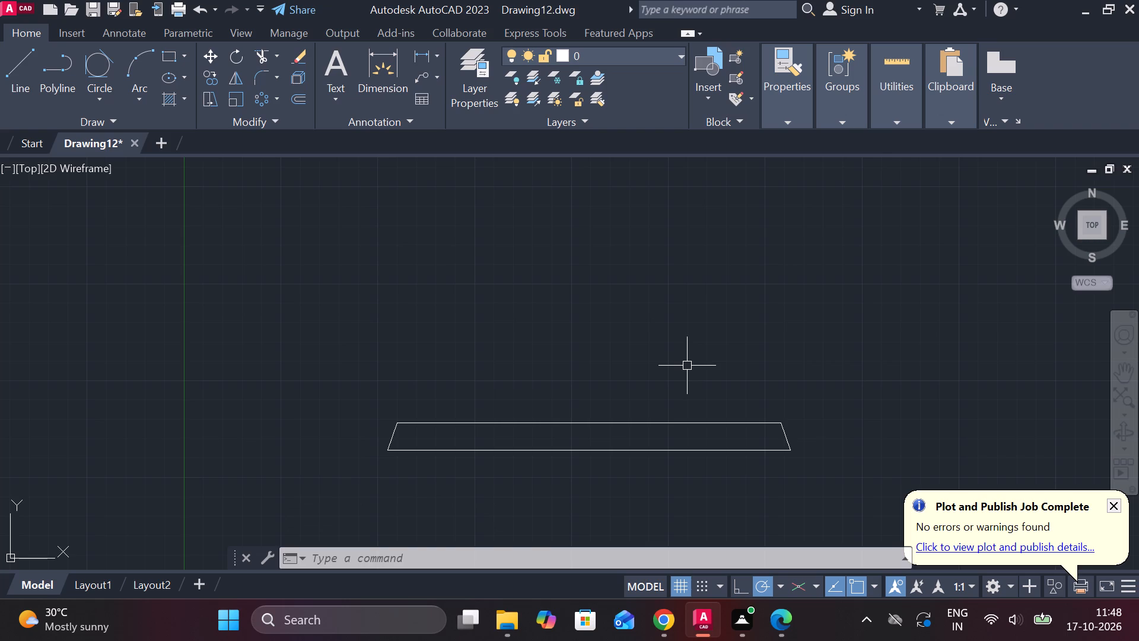
Draw a vertical line about 34 long downward from the top edge, starting 81 to the right of the edge's midpoint.
middle_drag(648, 371, 644, 345)
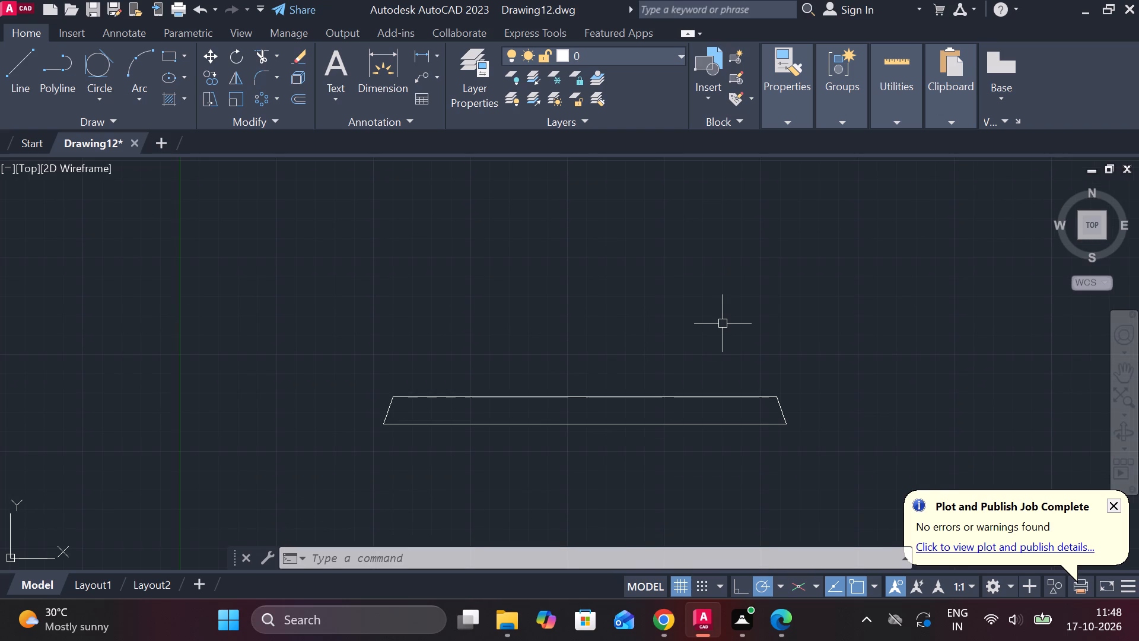
key(l)
key(Return)
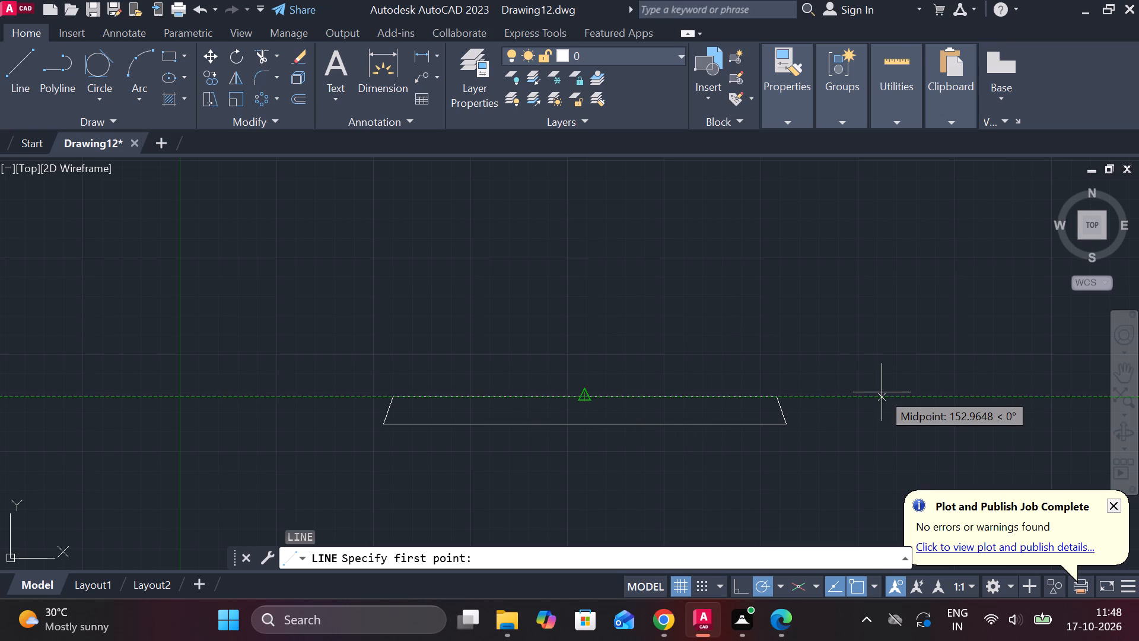
text(81)
key(space)
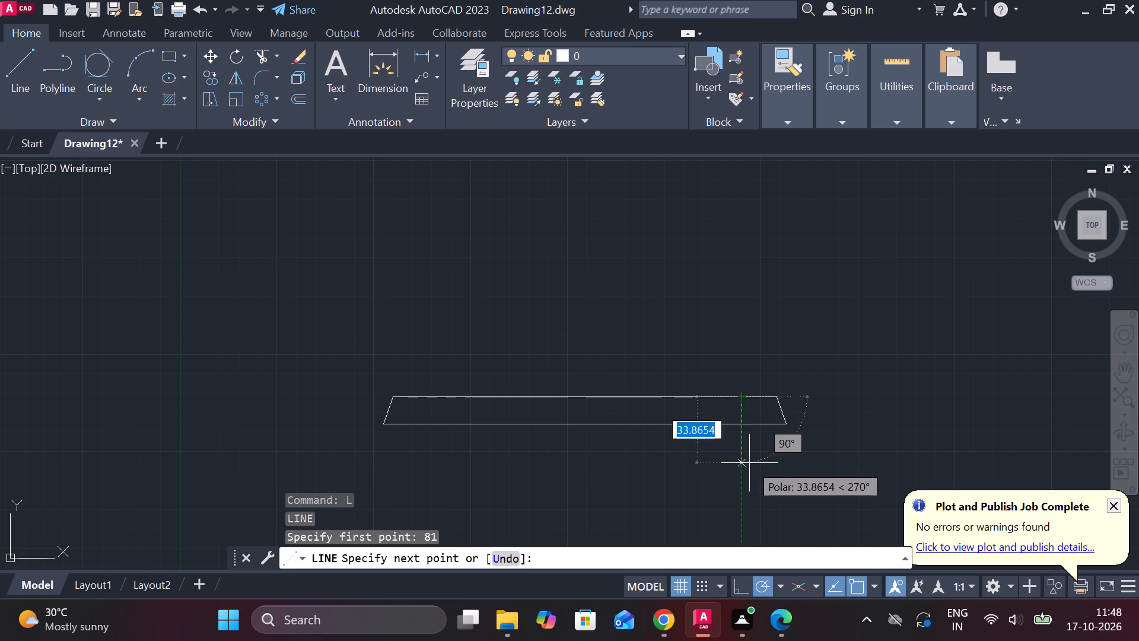
click(749, 463)
key(Escape)
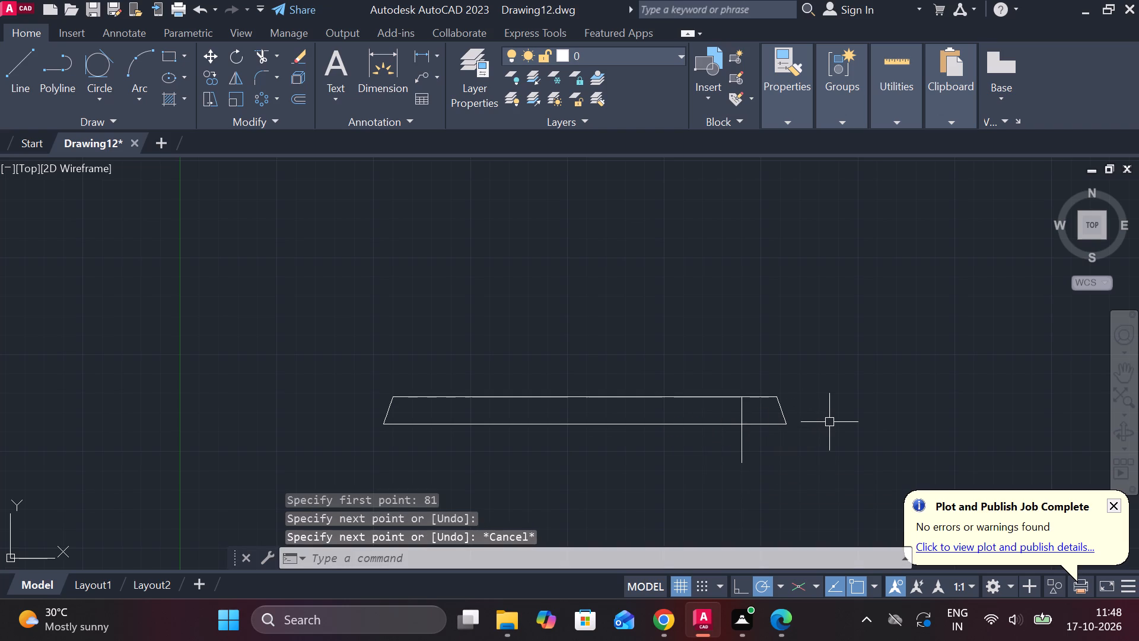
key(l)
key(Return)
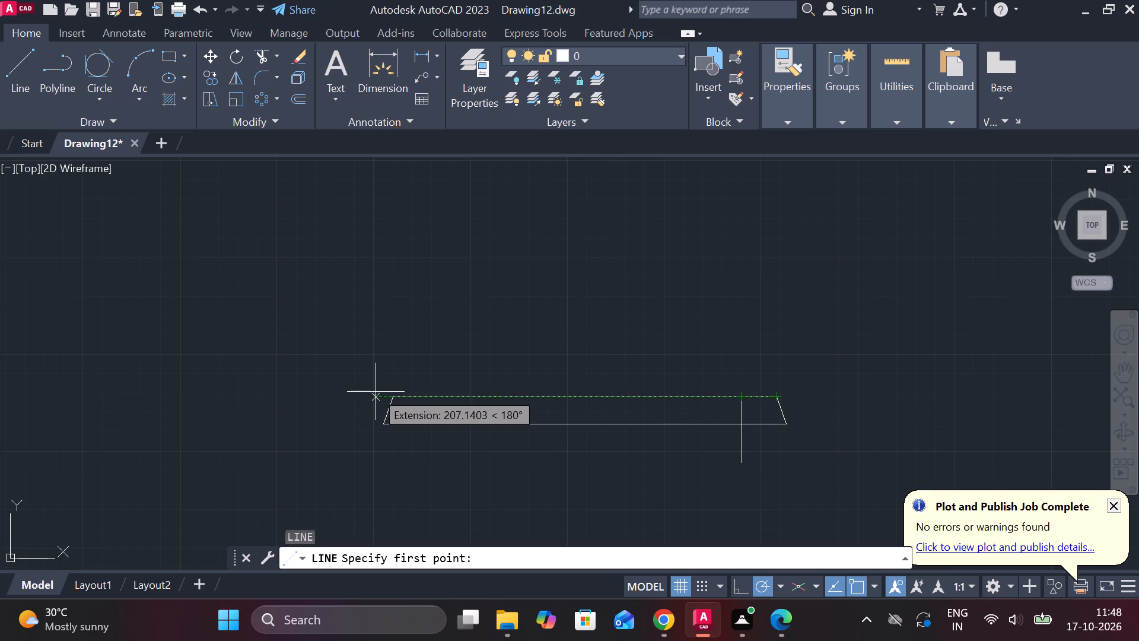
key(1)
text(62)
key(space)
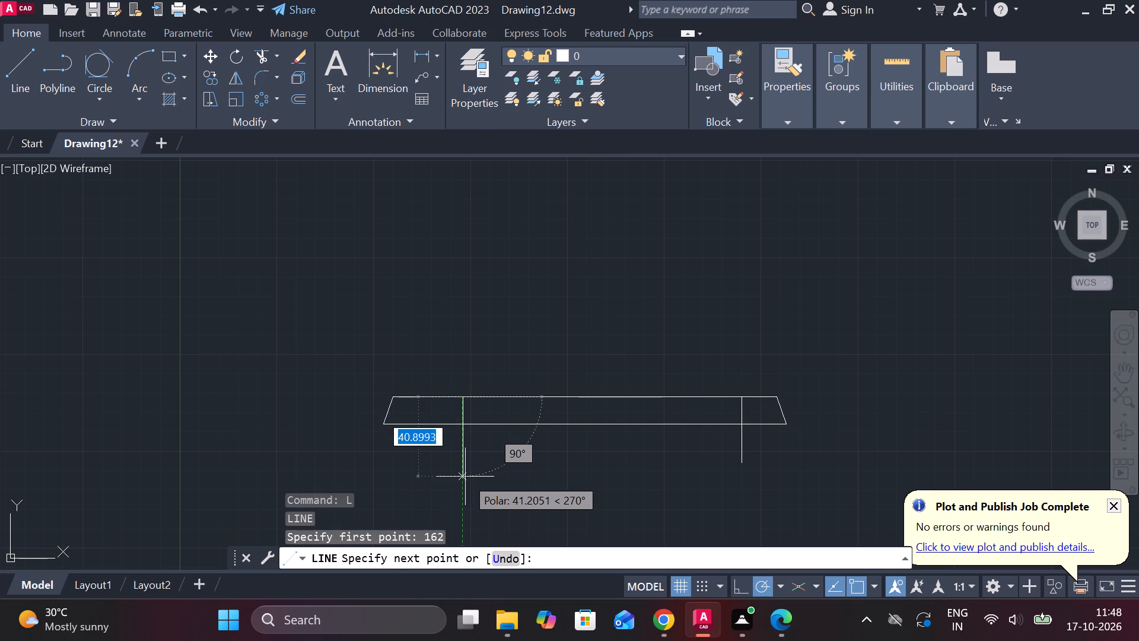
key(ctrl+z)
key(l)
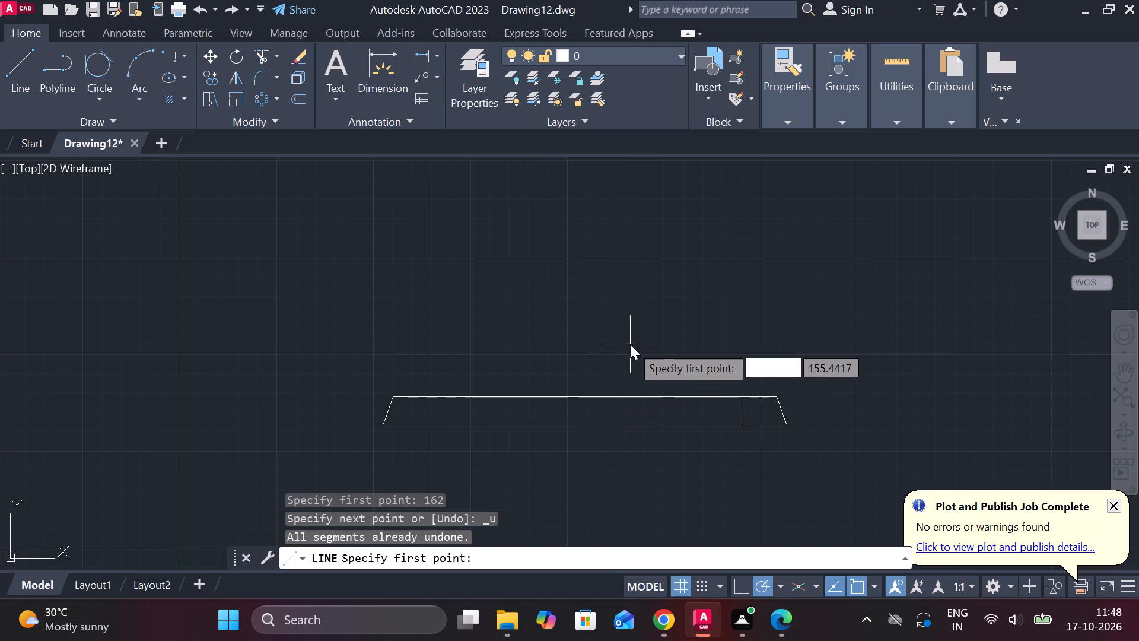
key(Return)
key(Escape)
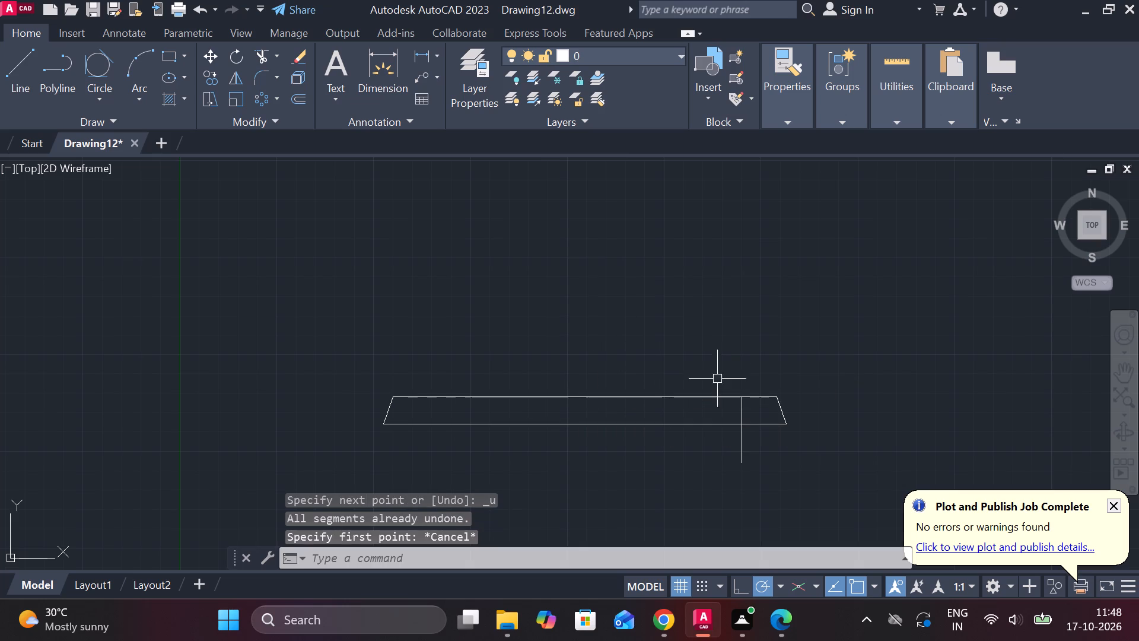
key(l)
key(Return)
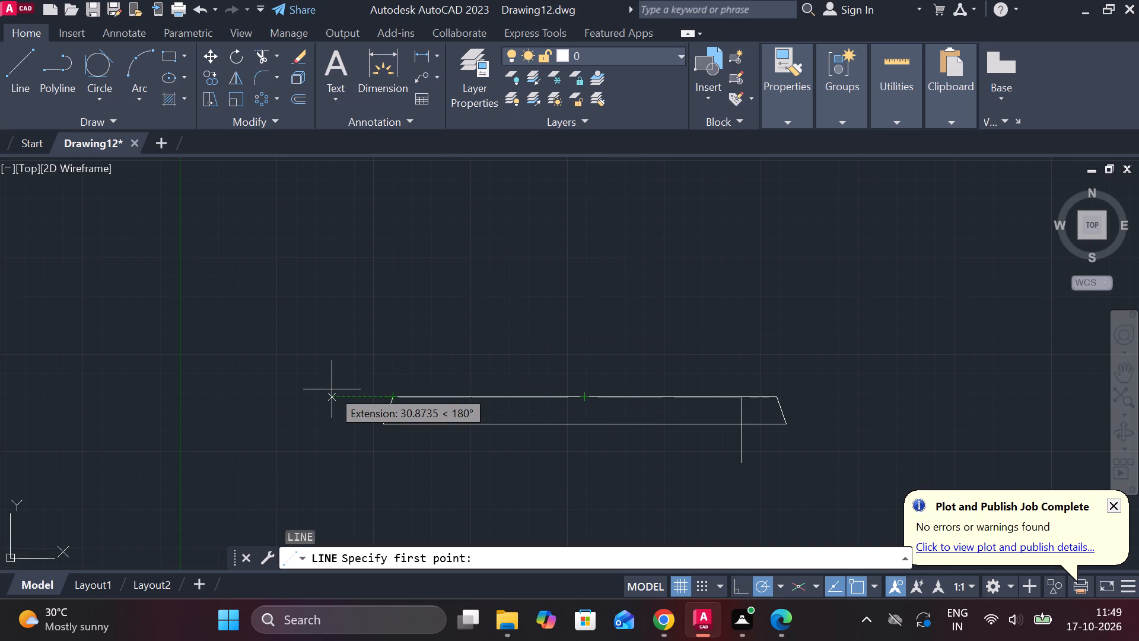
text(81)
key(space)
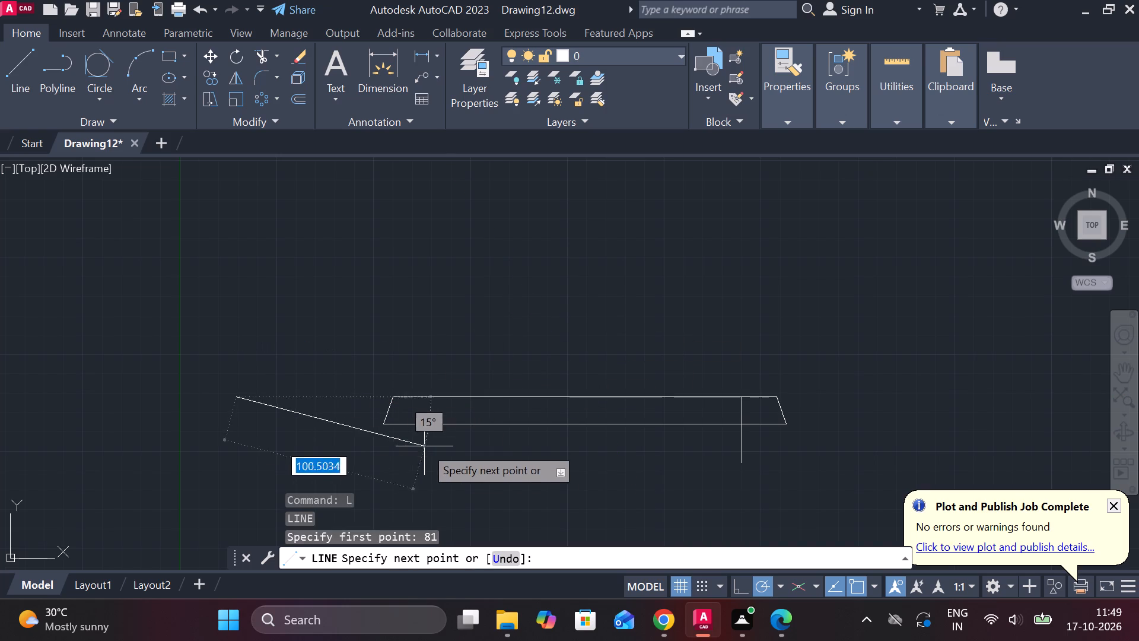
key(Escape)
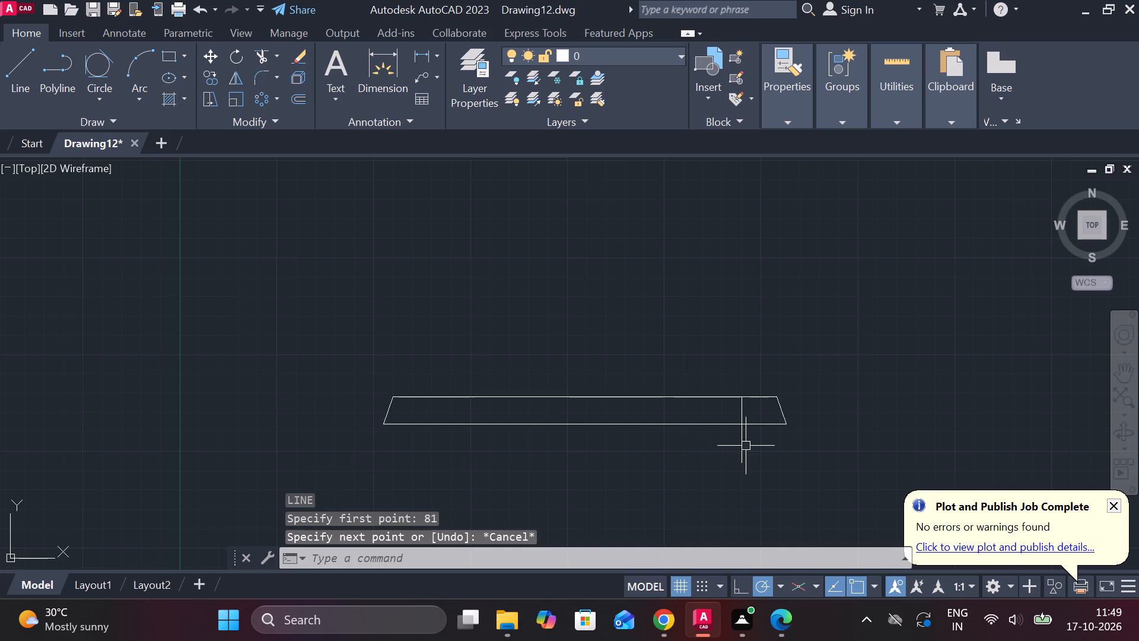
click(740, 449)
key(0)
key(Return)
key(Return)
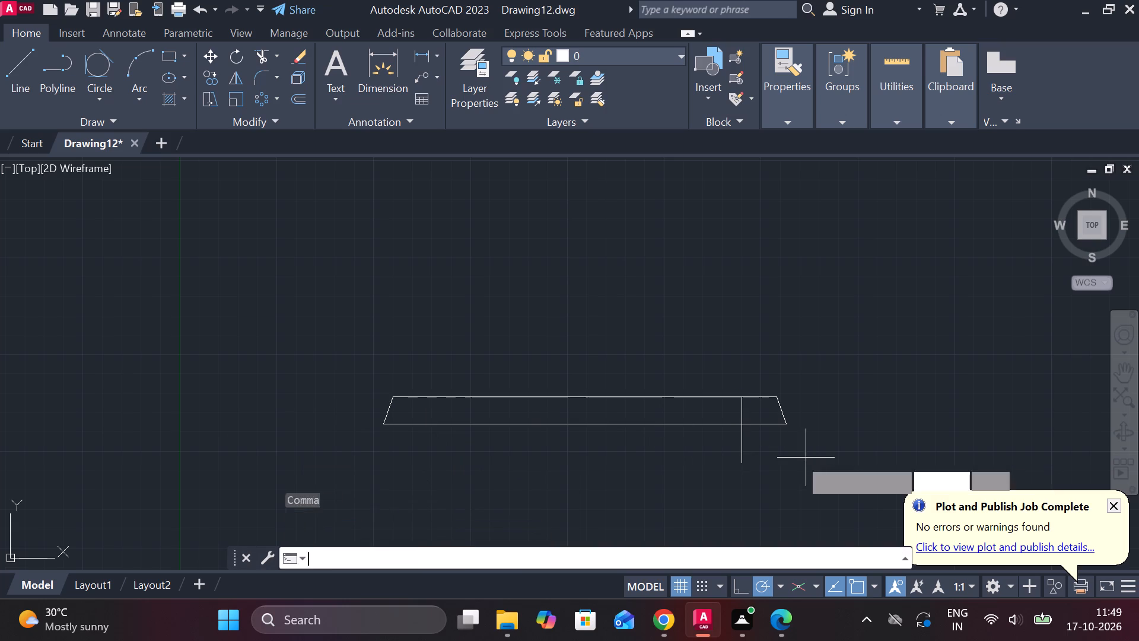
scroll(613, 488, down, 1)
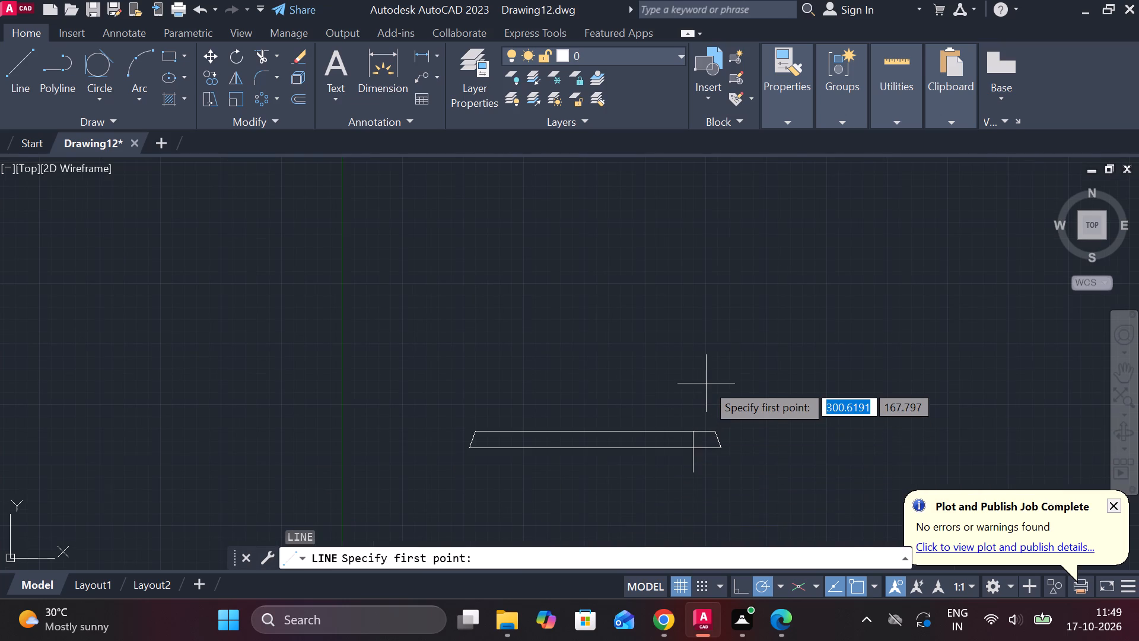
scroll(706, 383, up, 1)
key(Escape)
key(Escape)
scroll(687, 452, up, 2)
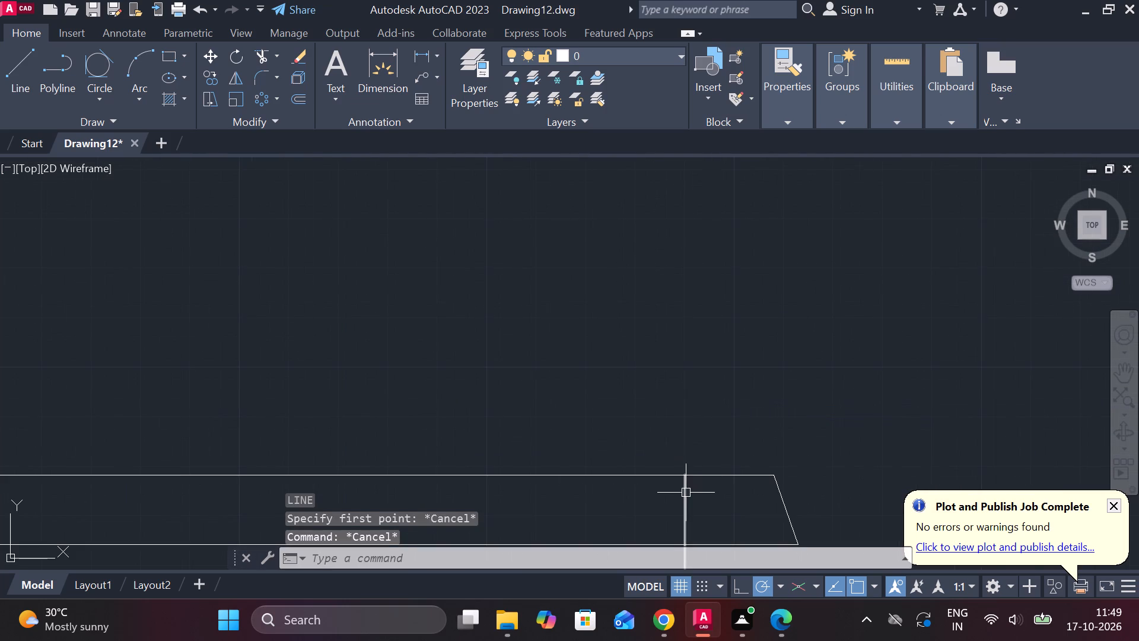
Offset the vertical line 162 to the left, toward the outline's left end.
click(686, 493)
key(o)
key(Return)
key(Return)
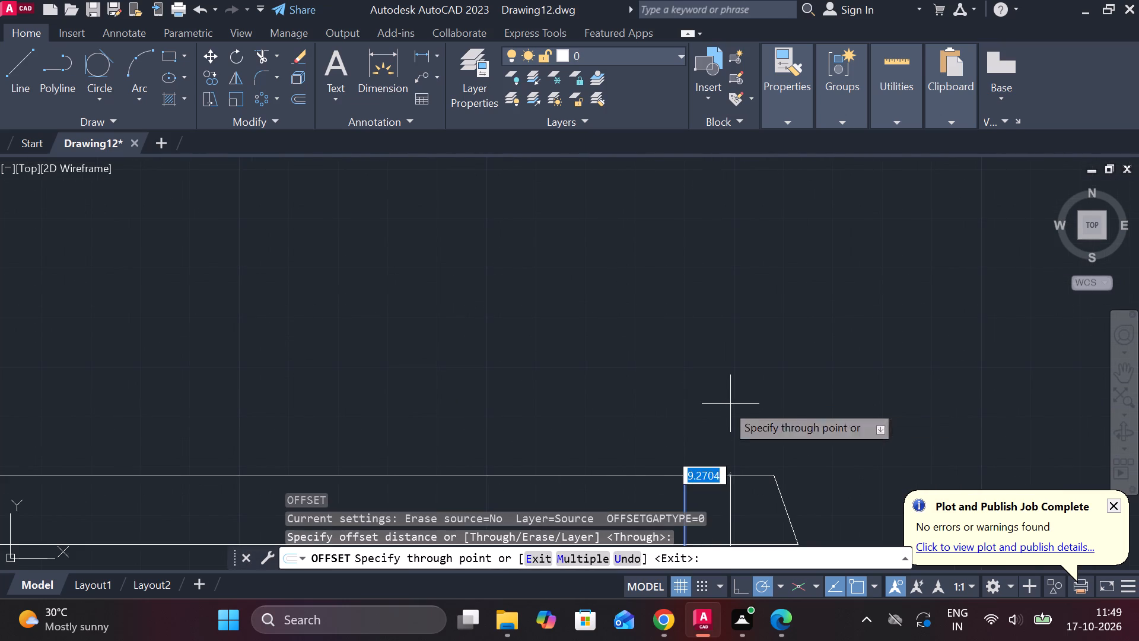
key(1)
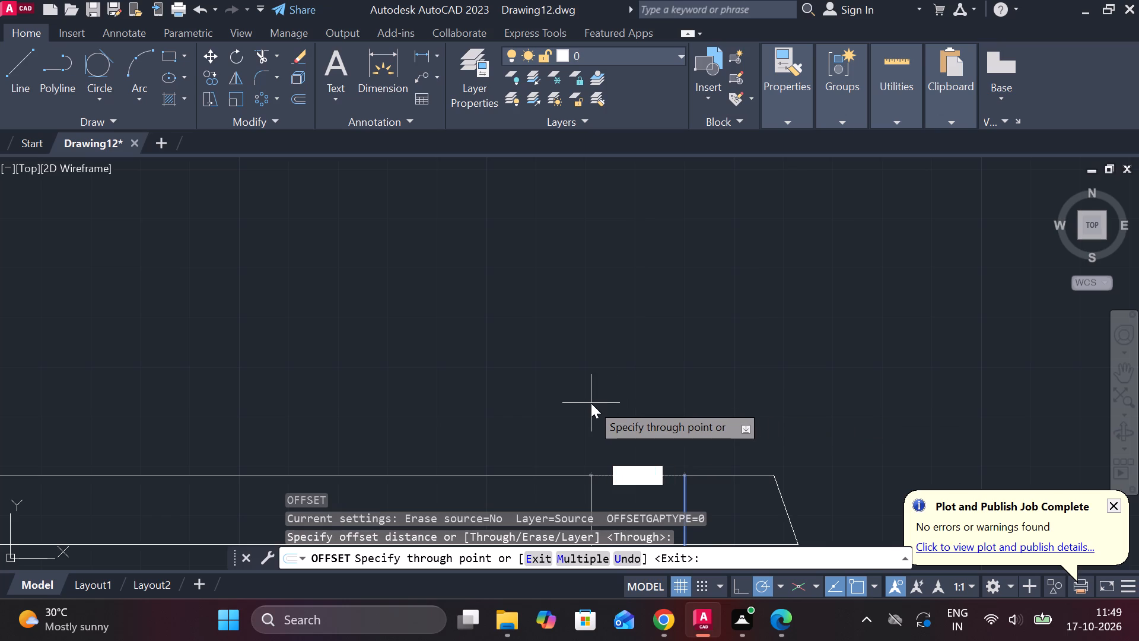
key(8)
key(BackSpace)
key(BackSpace)
text(162)
key(space)
scroll(591, 403, down, 2)
middle_drag(590, 387, 804, 294)
scroll(750, 284, up, 1)
middle_drag(748, 284, 699, 315)
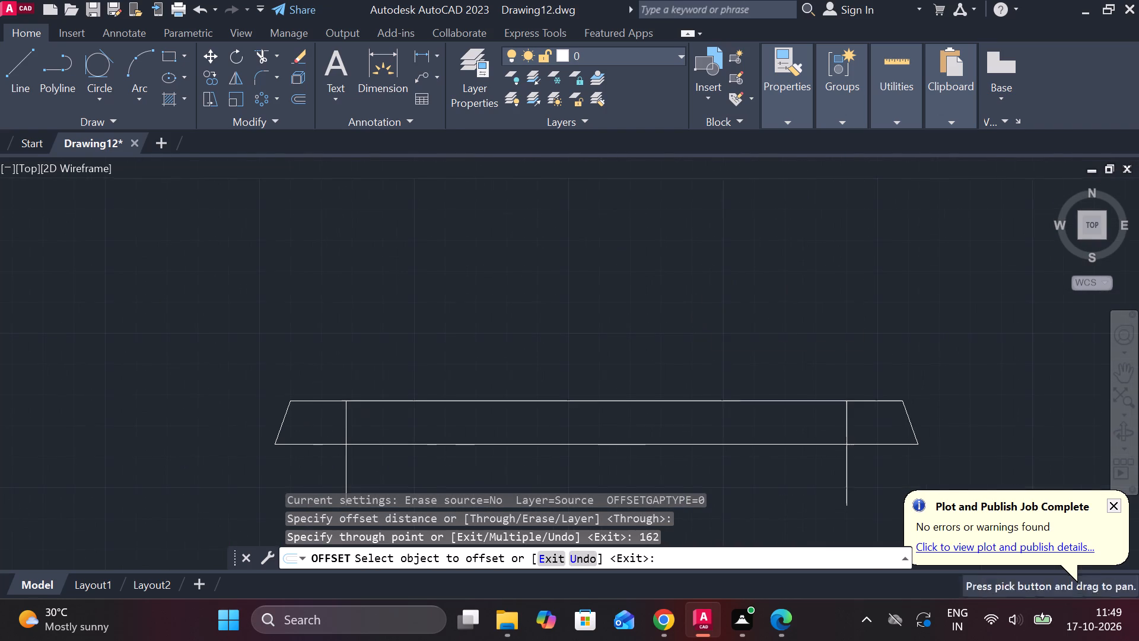
middle_drag(690, 336, 708, 294)
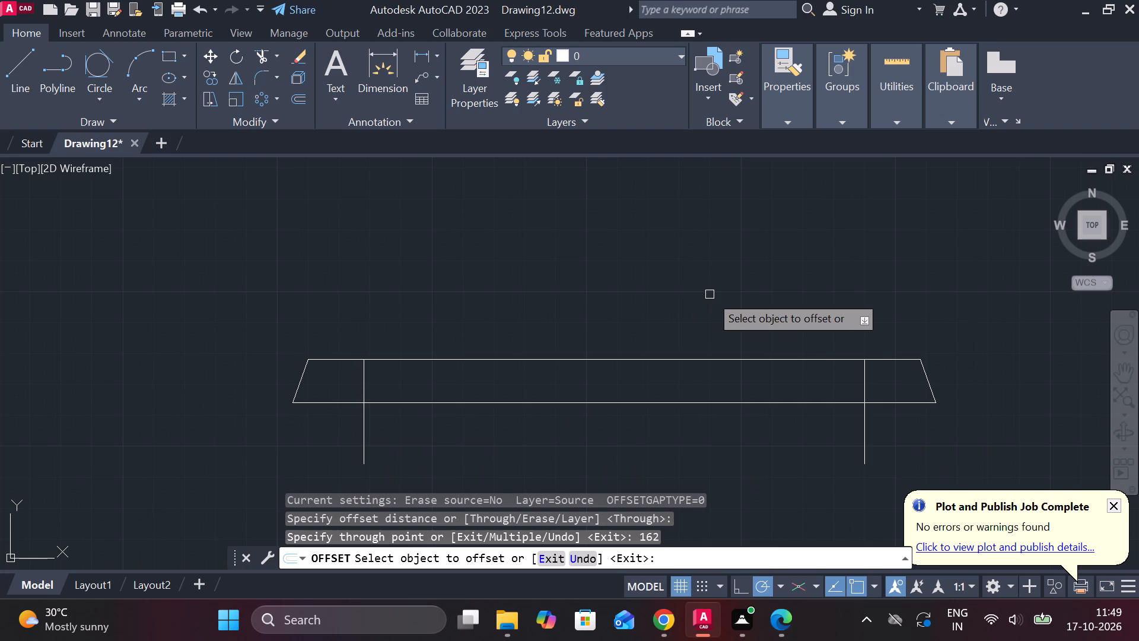
key(Escape)
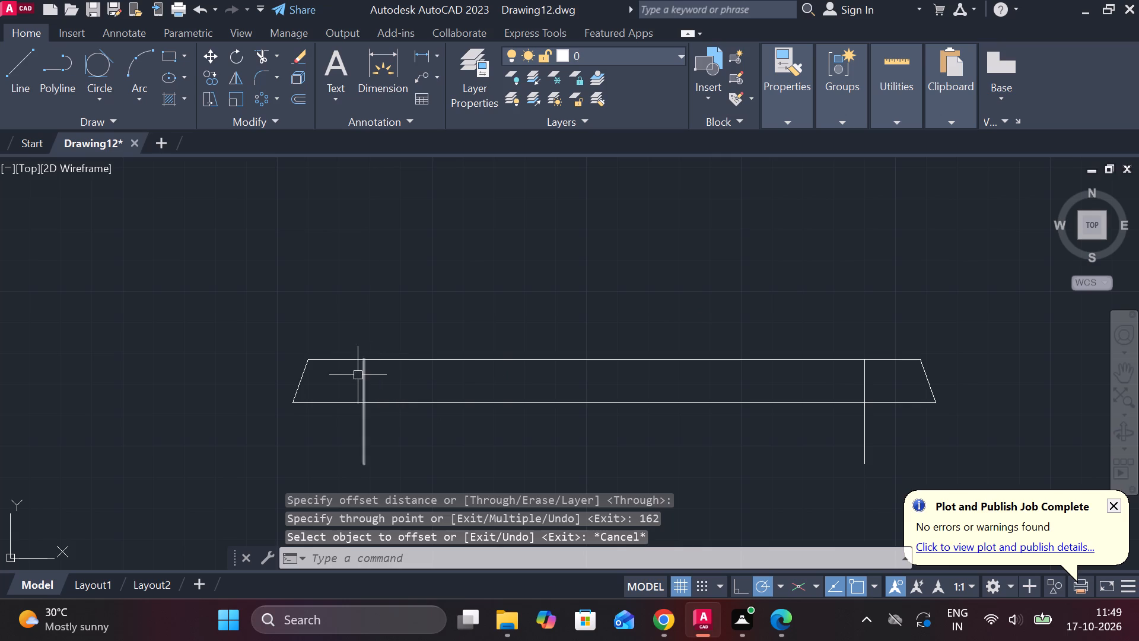
Offset the left vertical line by 10 to both its right and left sides.
click(361, 383)
key(o)
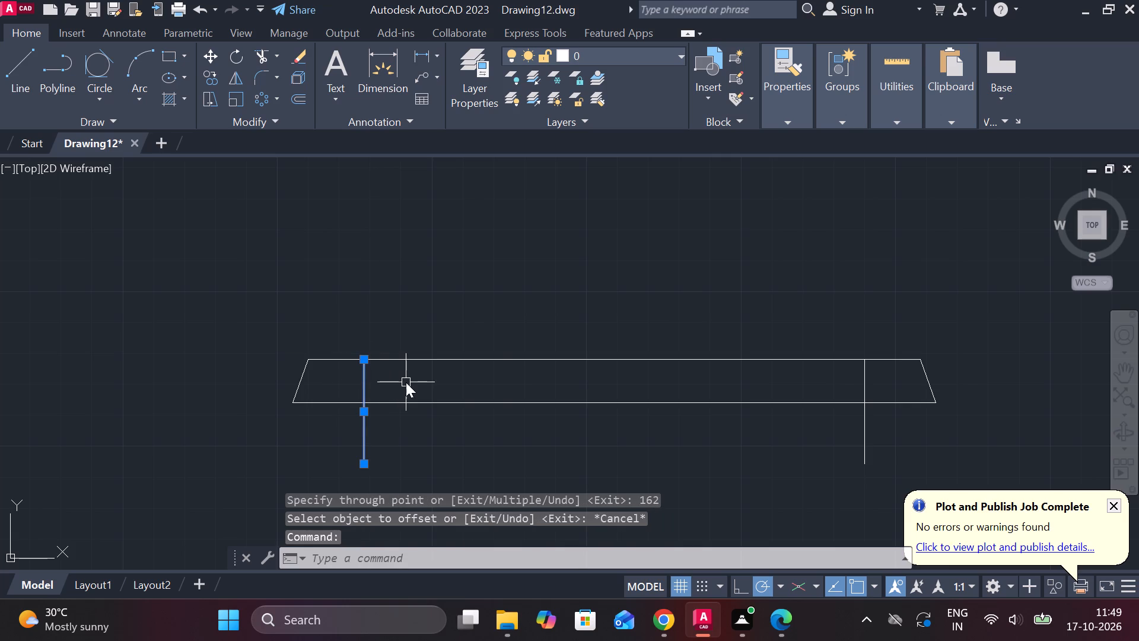
key(Return)
key(Return)
text(10)
key(Return)
click(360, 377)
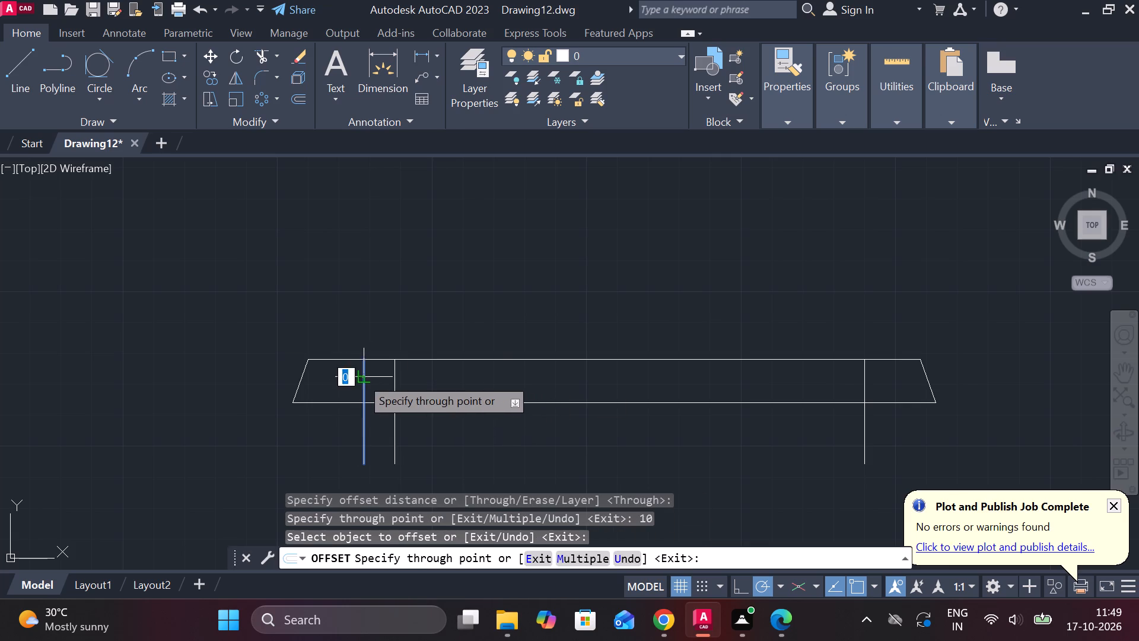
key(1)
key(0)
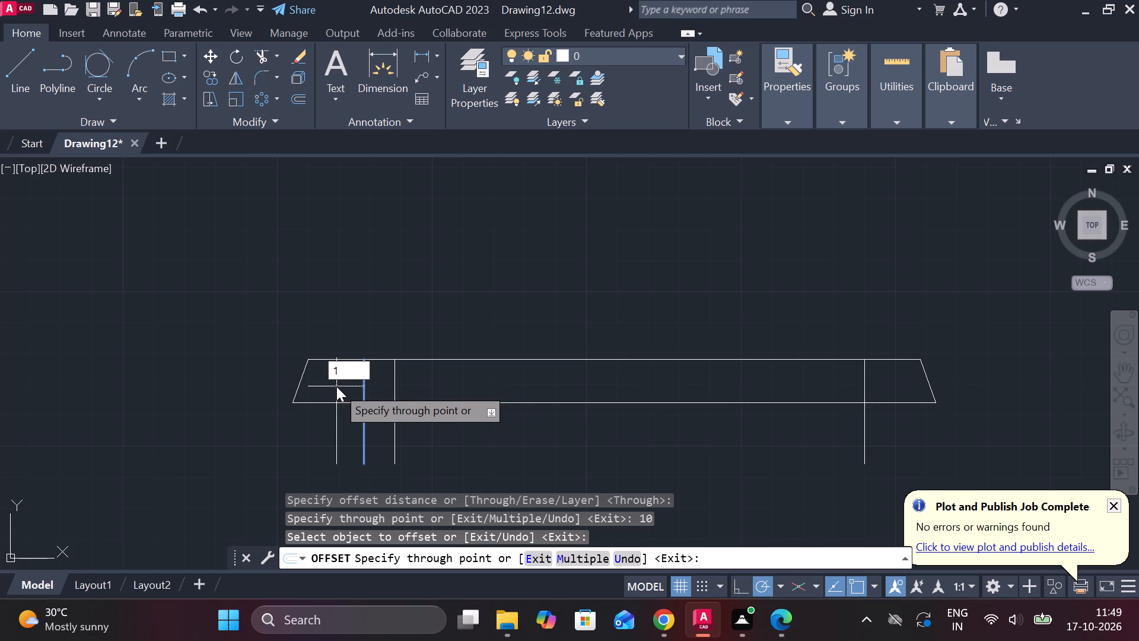
key(Return)
Offset the original right vertical line by 10 to both its right and left sides.
click(864, 423)
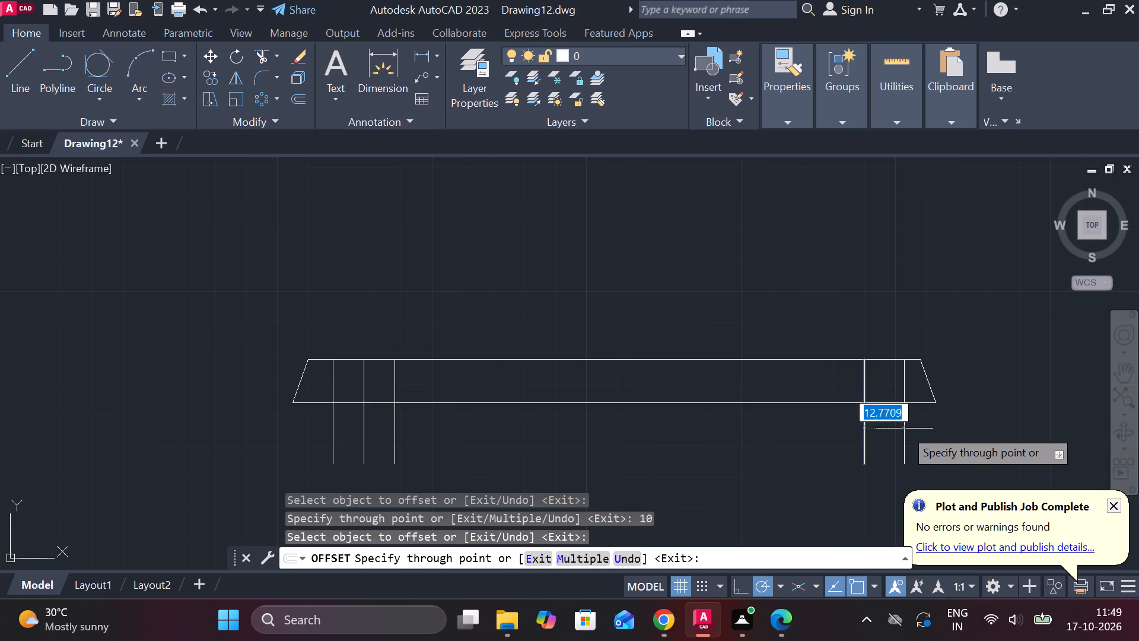
text(10)
key(Return)
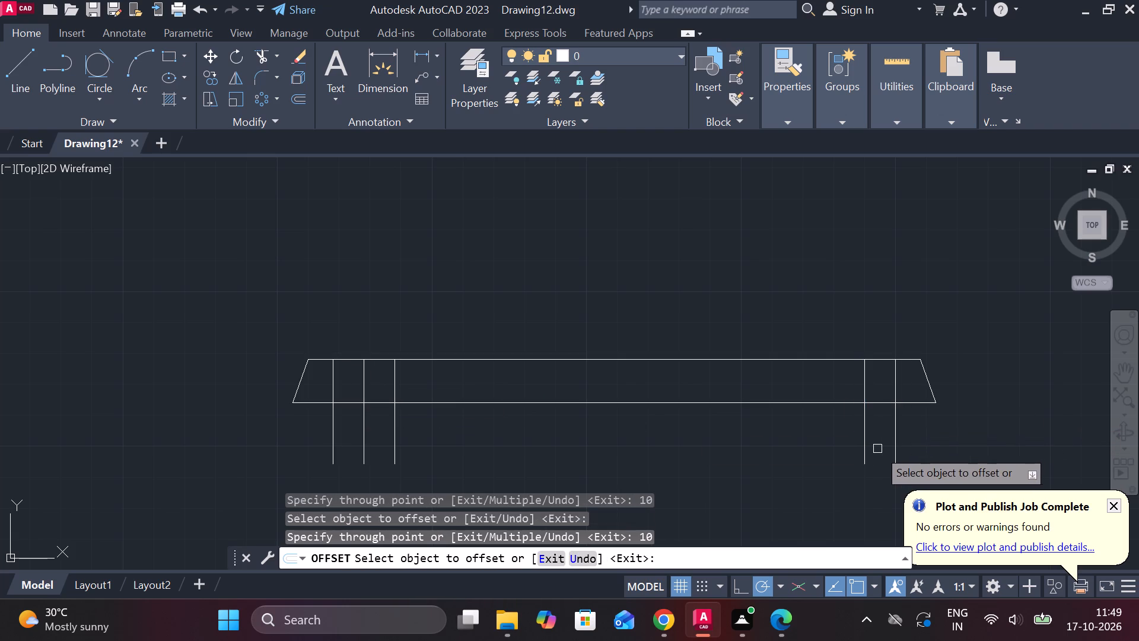
click(868, 442)
text(10)
key(Return)
key(Escape)
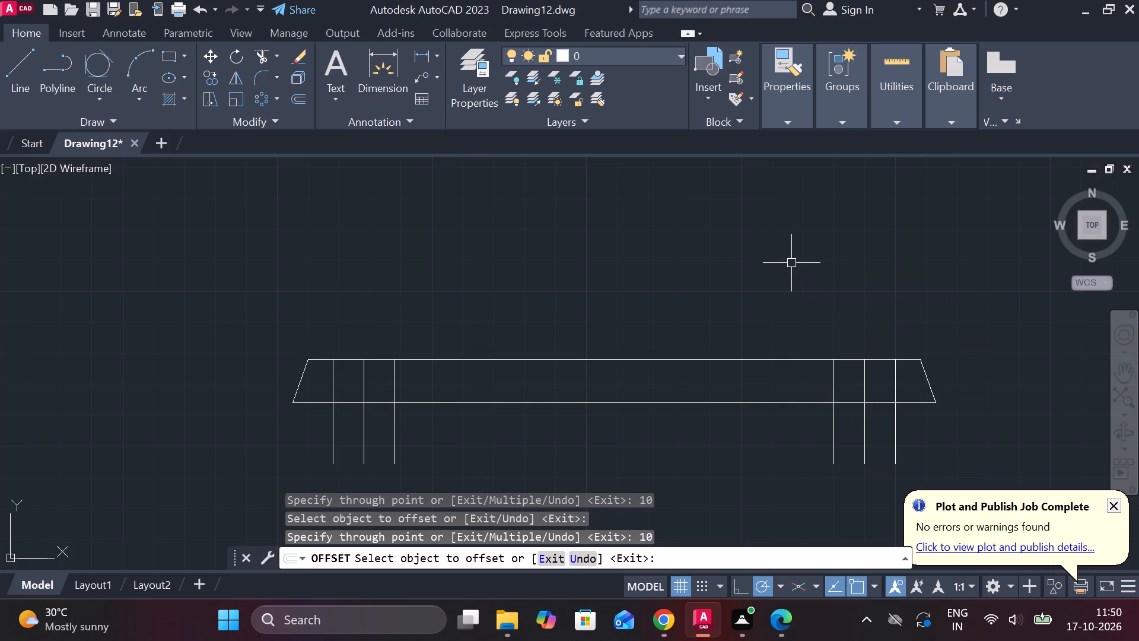
Trim off the parts of all six vertical lines that extend below the outline's bottom edge.
text(TR)
key(space)
drag(938, 430, 885, 449)
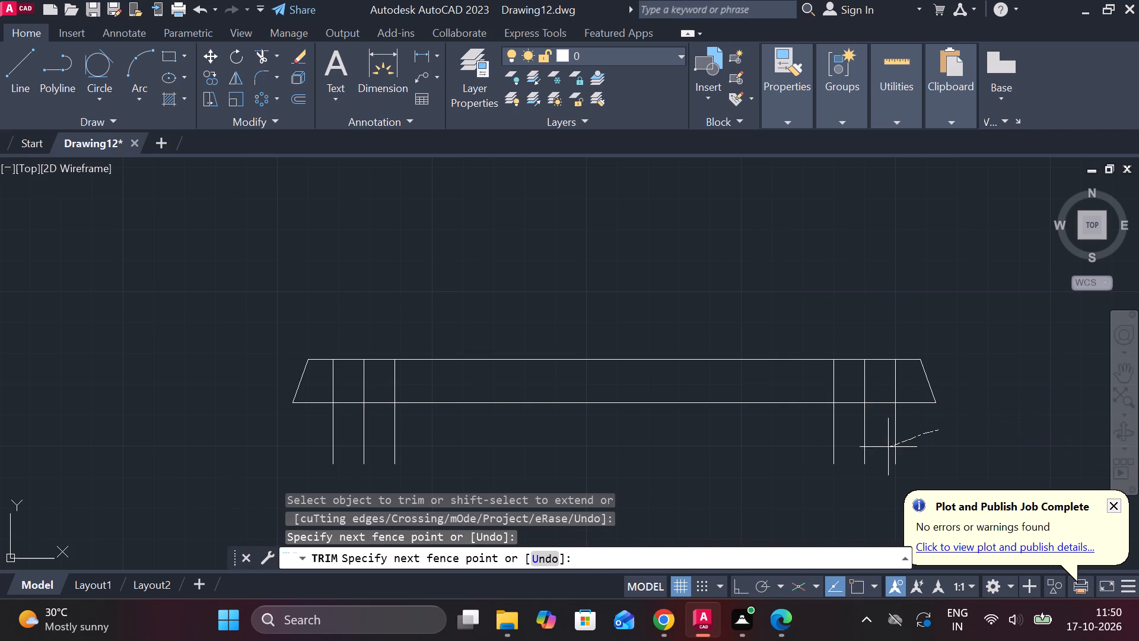
drag(885, 449, 808, 451)
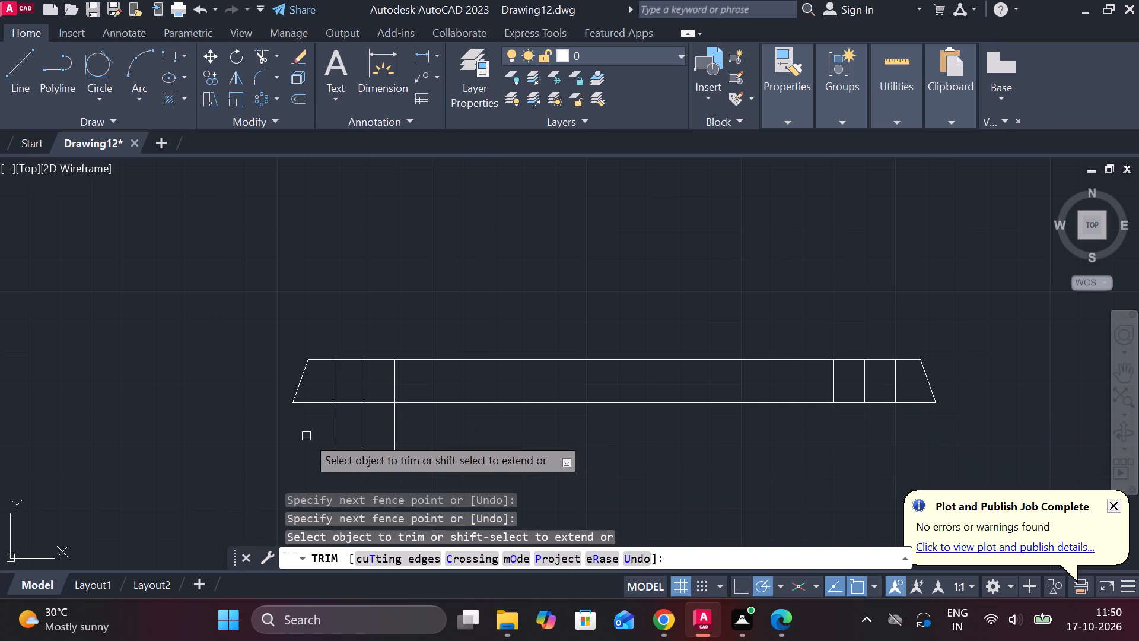
drag(306, 436, 456, 454)
Trim away the middle vertical line of the three-line group at each end of the outline.
click(362, 381)
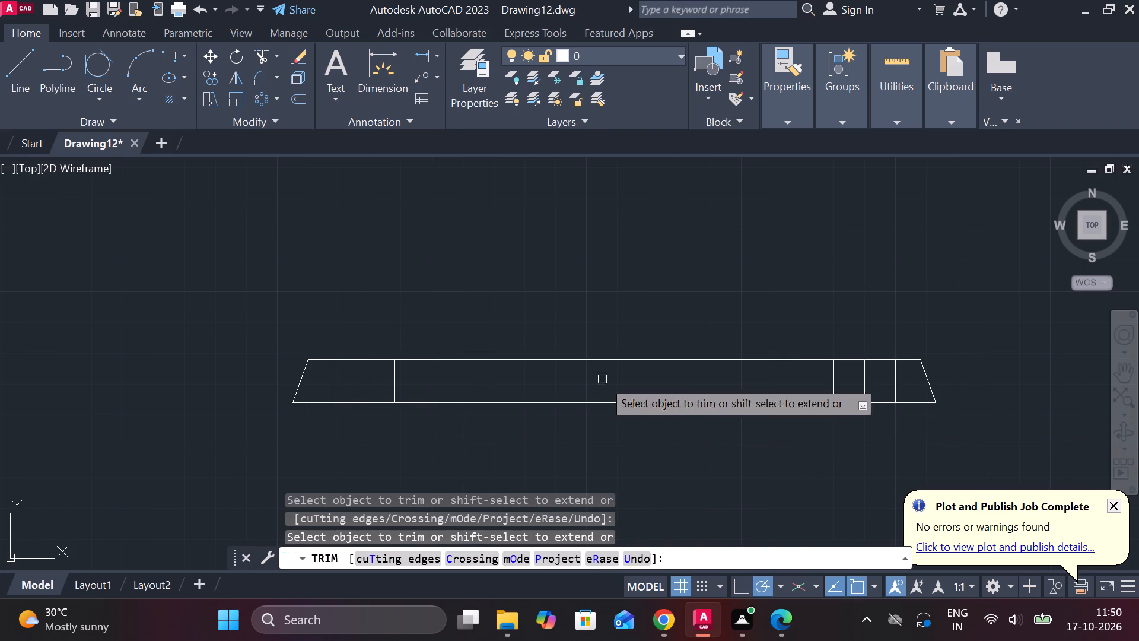
click(863, 379)
middle_drag(615, 270, 632, 272)
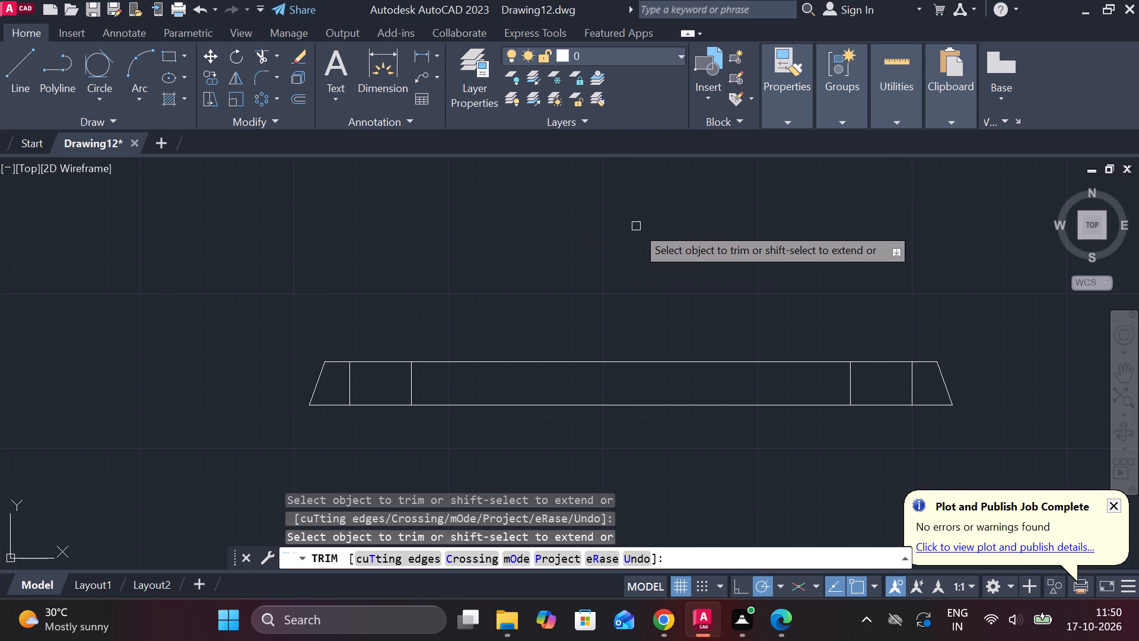
key(Escape)
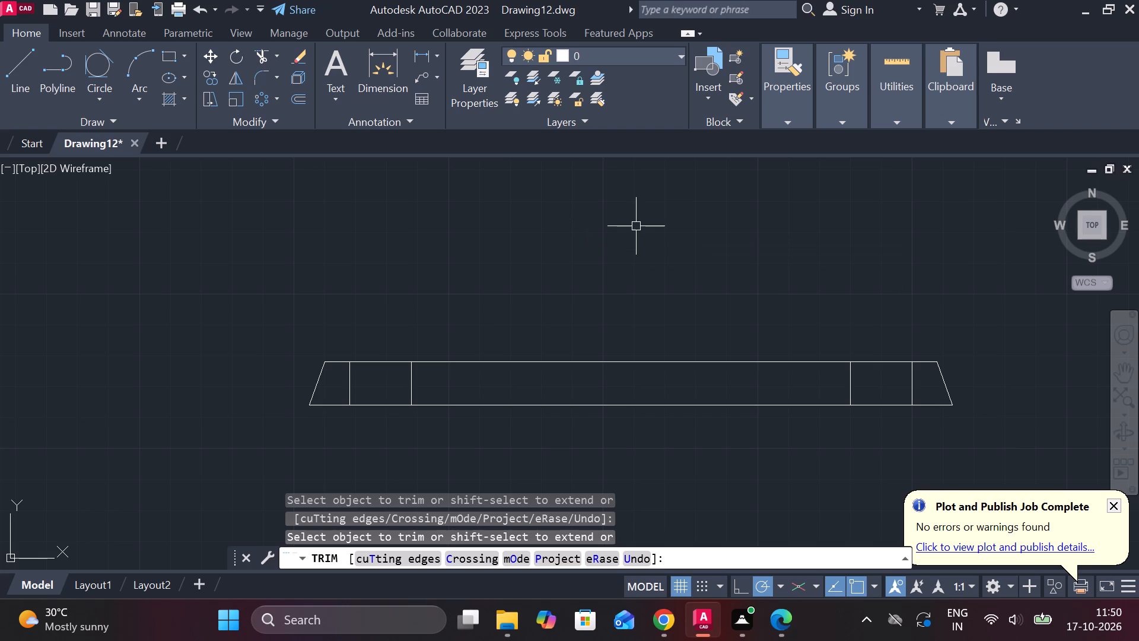
Draw a vertical line upward from the bottom edge, starting 39 right of its midpoint and extending well above the top edge.
key(l)
key(Return)
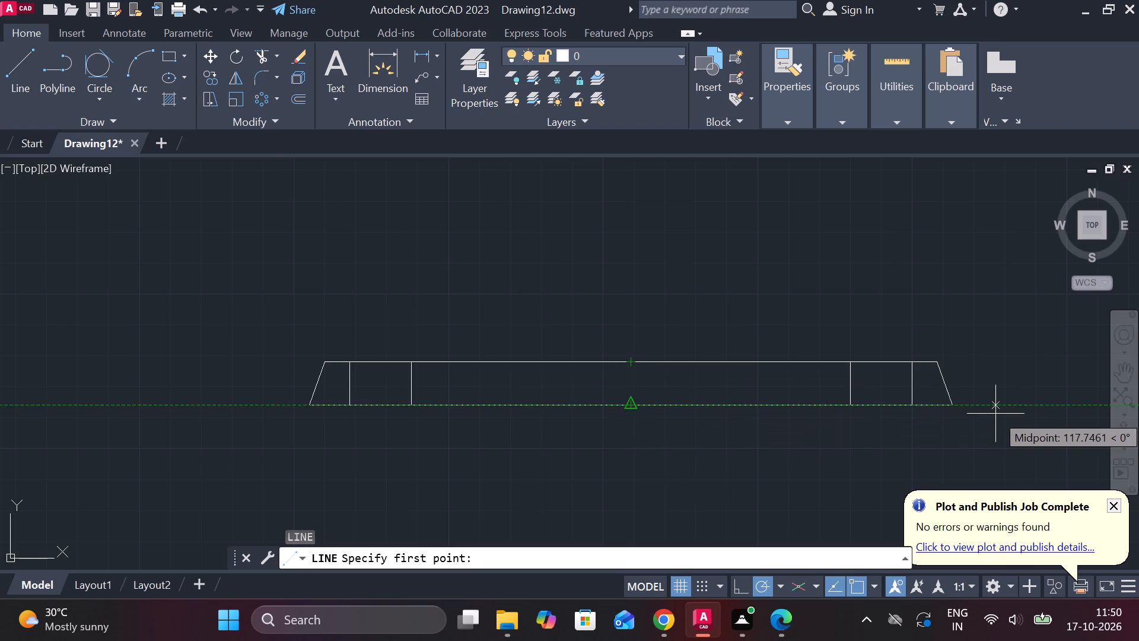
text(39)
key(Return)
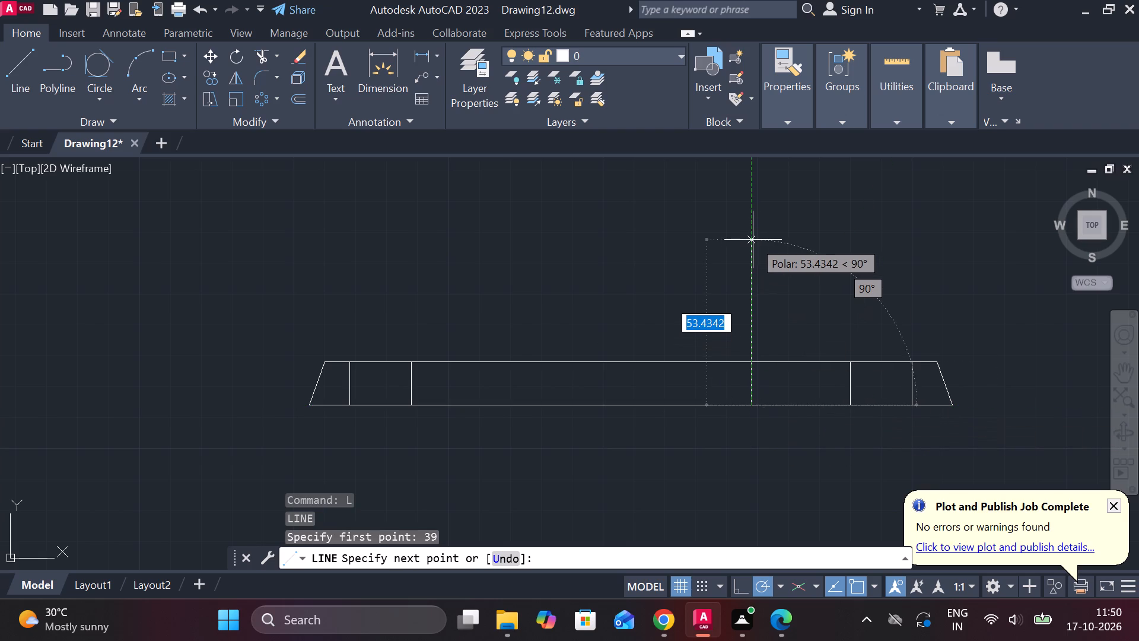
click(753, 173)
key(Escape)
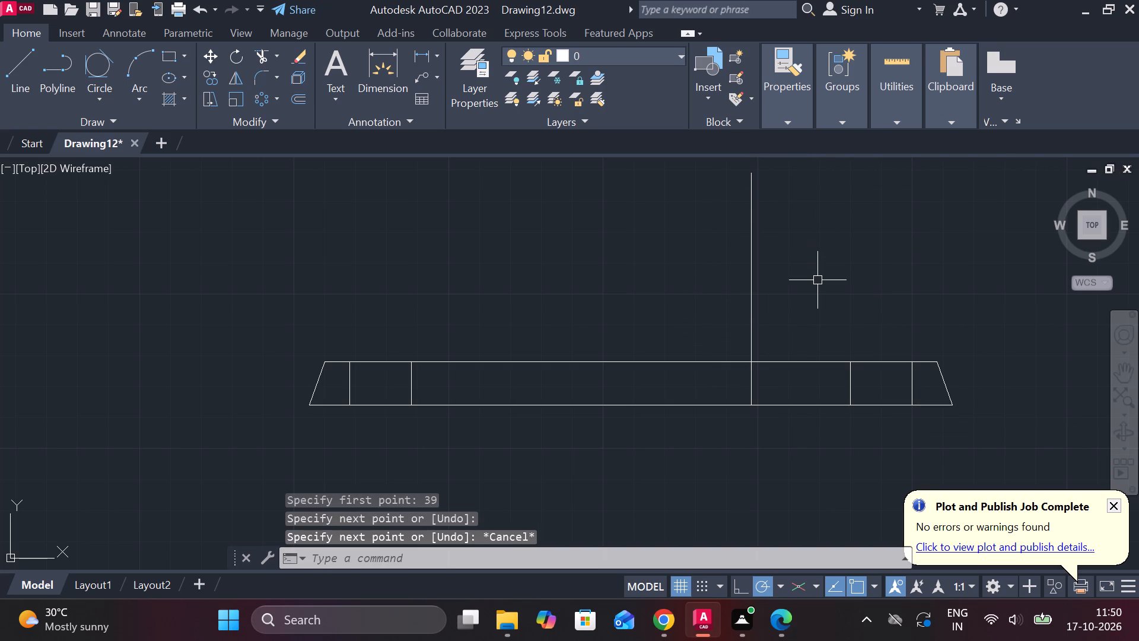
Offset the new tall vertical line 78 to the left.
click(748, 258)
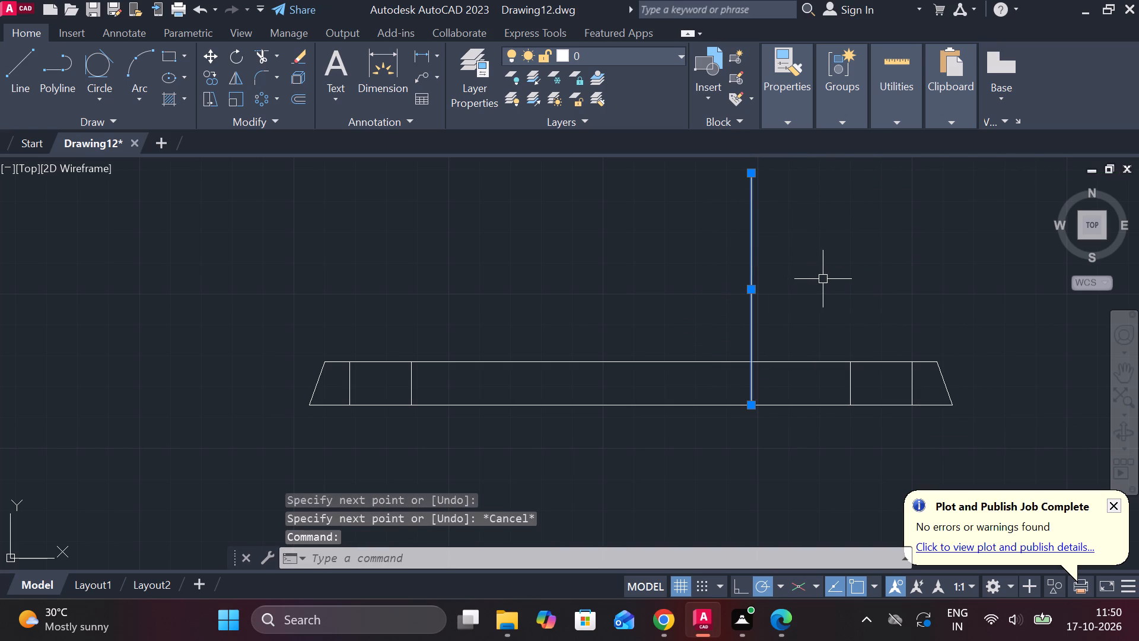
key(o)
key(Return)
key(Return)
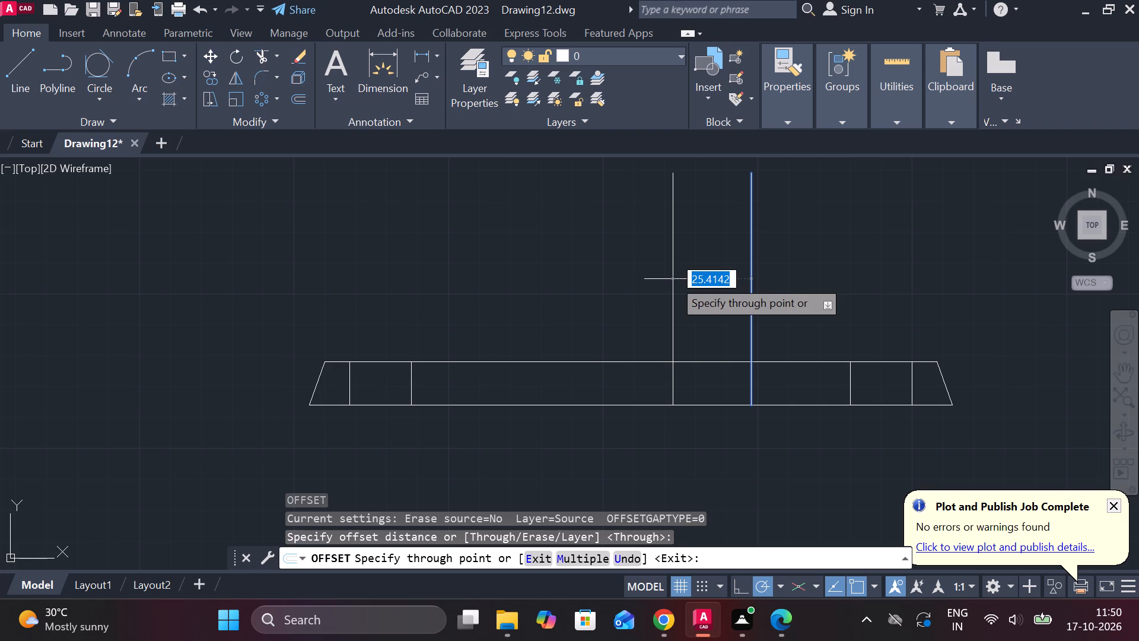
text(78)
key(Return)
key(Escape)
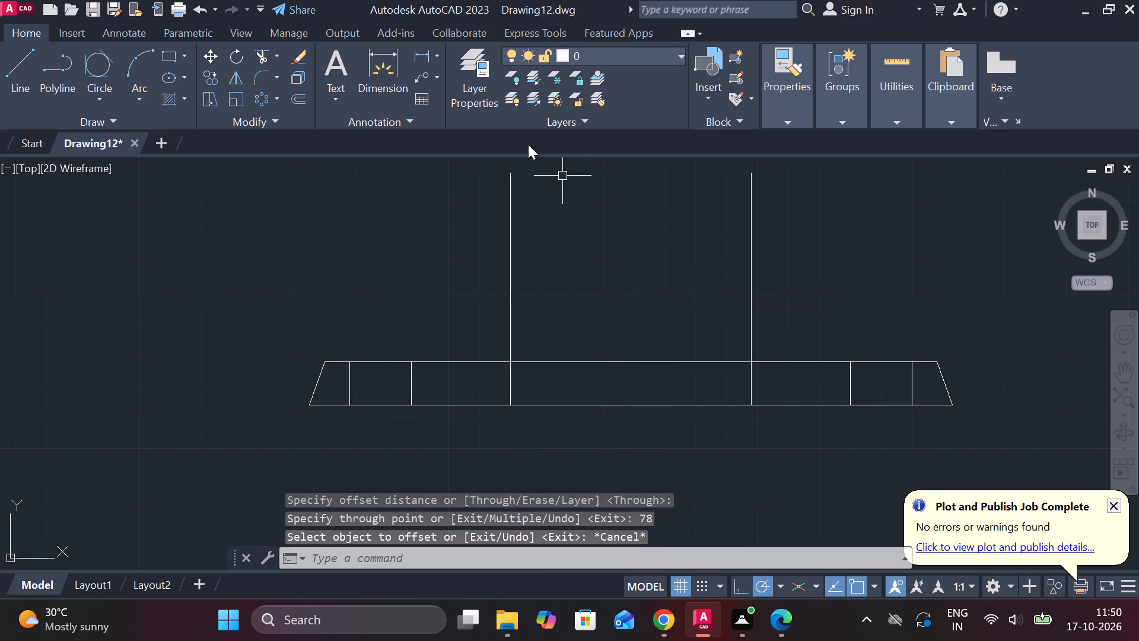
Check the horizontal distance between the two tall vertical lines with a linear dimension, without placing it.
click(432, 55)
click(424, 52)
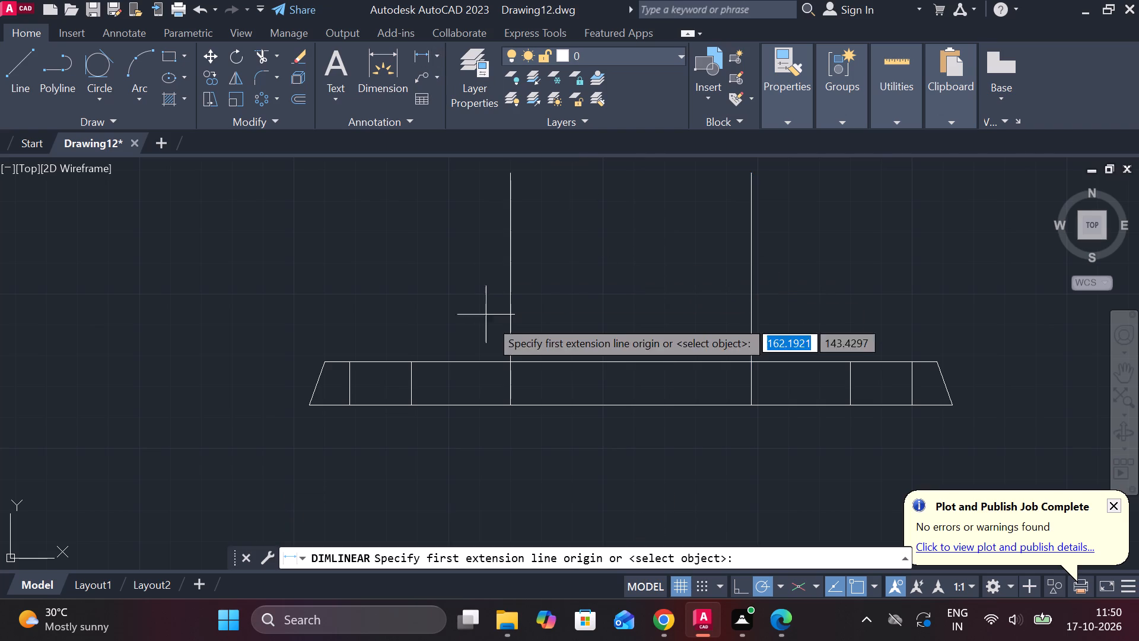
click(510, 334)
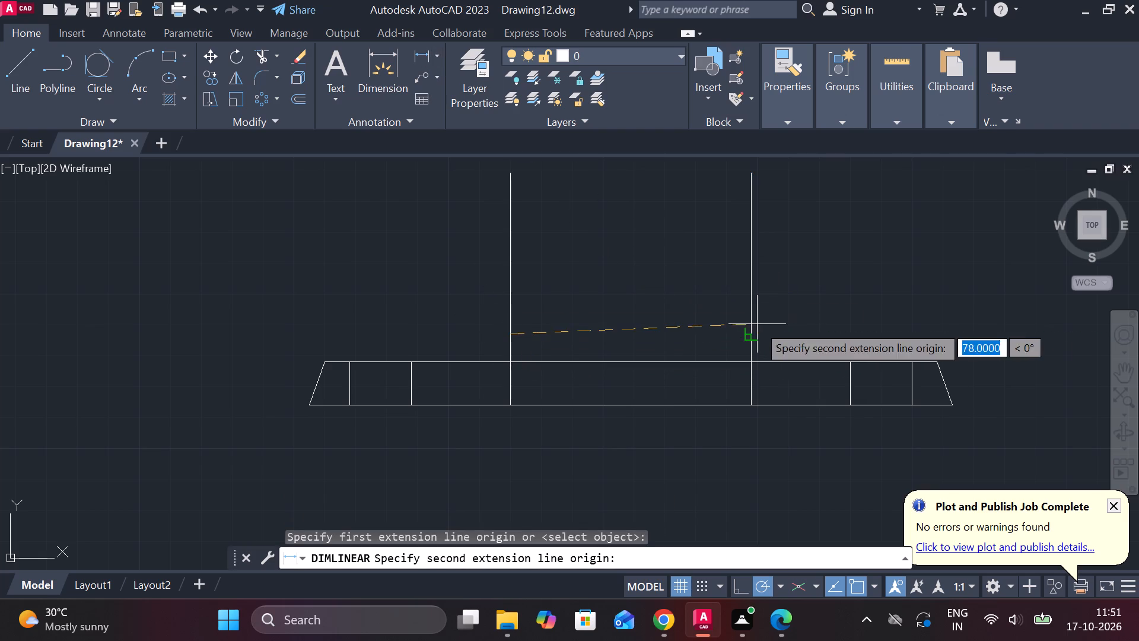
key(Escape)
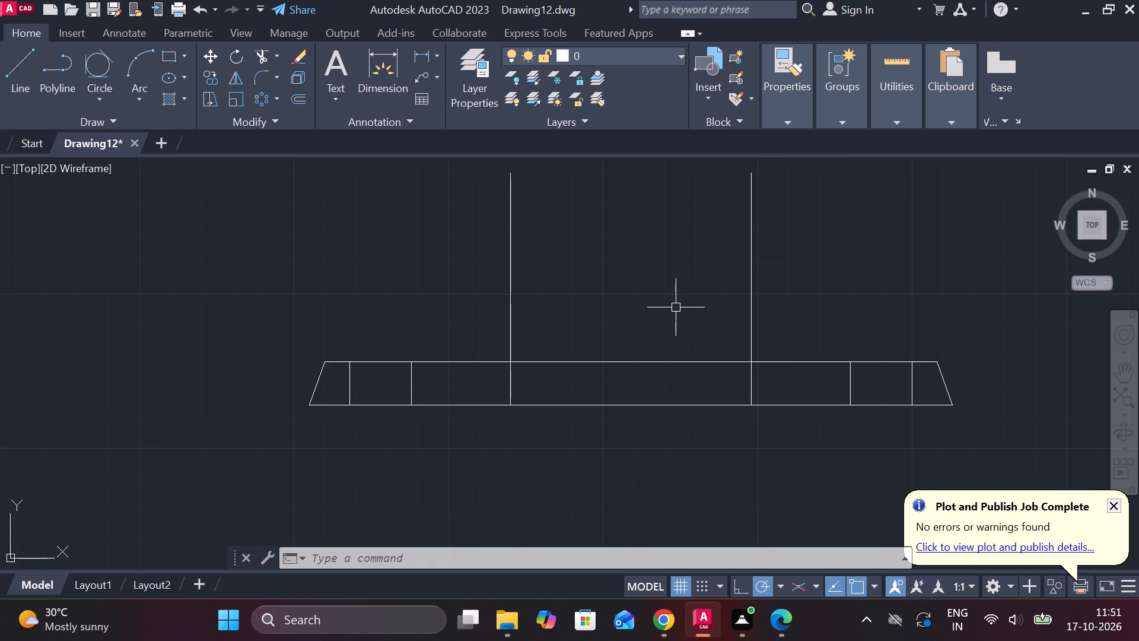
Trim off the parts of the two tall vertical lines that extend above the outline's top edge.
middle_drag(686, 287, 710, 299)
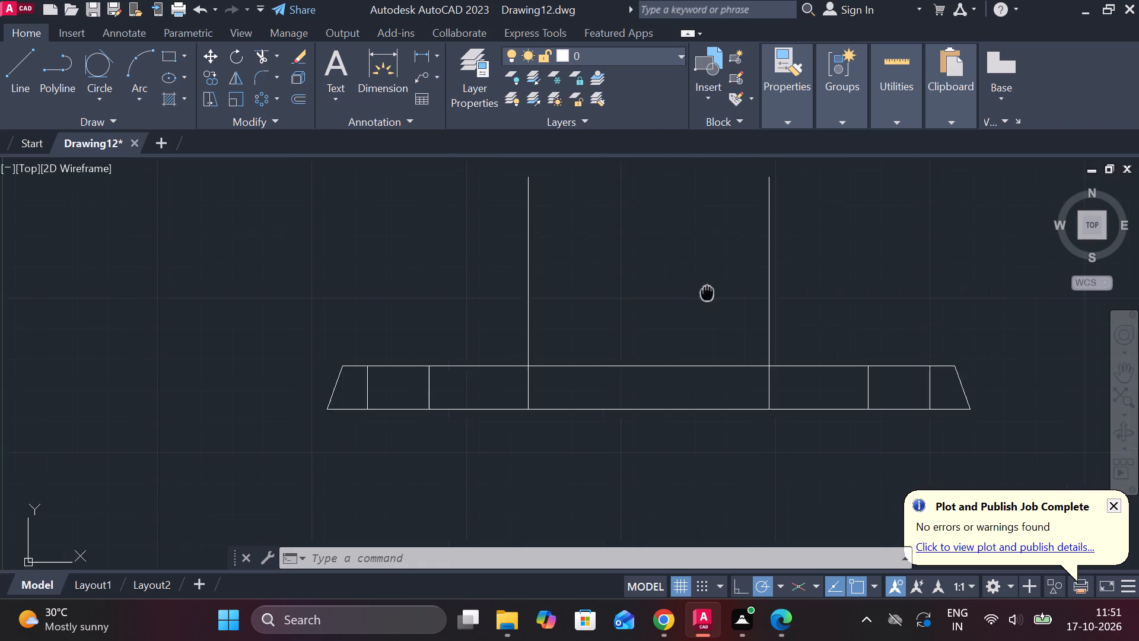
middle_drag(710, 299, 710, 308)
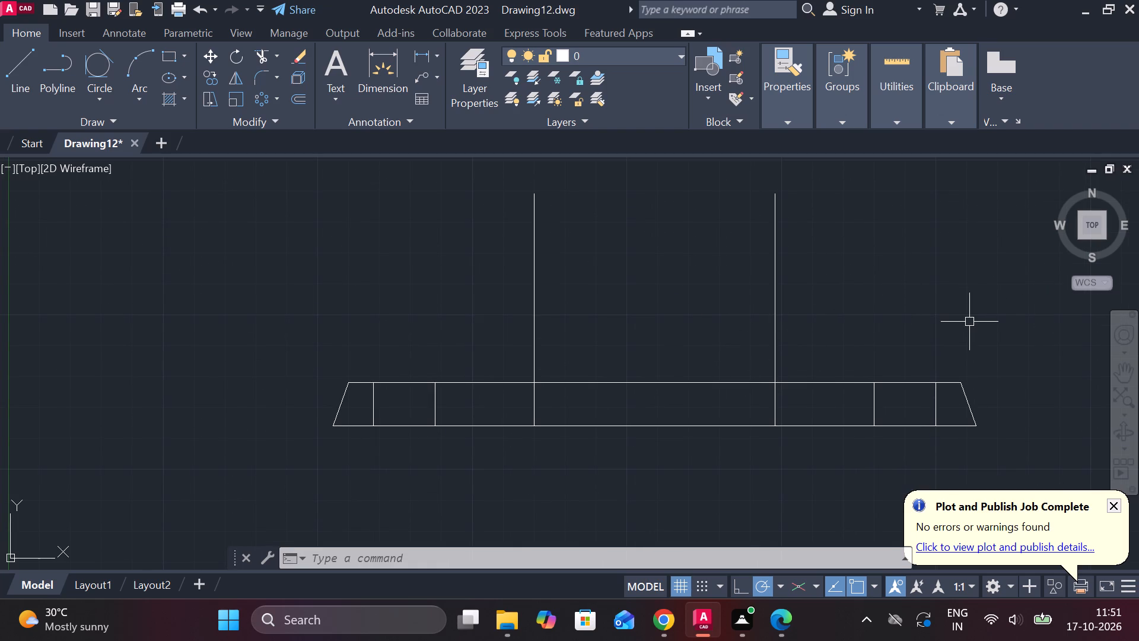
text(TR)
key(space)
drag(886, 334, 464, 321)
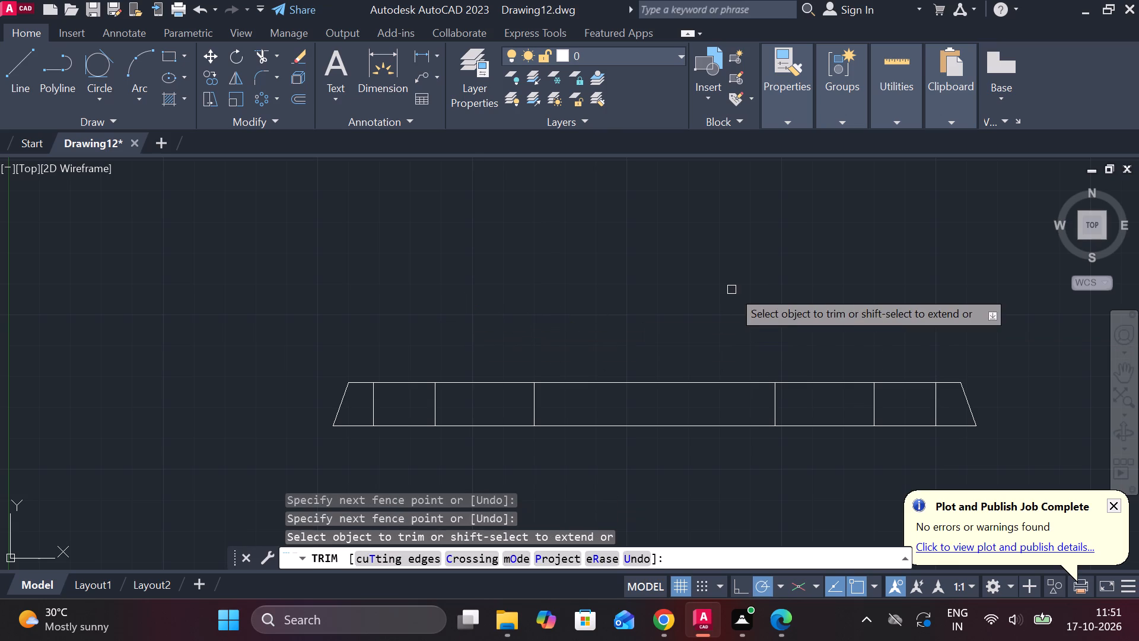
key(Escape)
Offset the left of the two inner vertical lines by 13 to both its right and left sides.
click(532, 405)
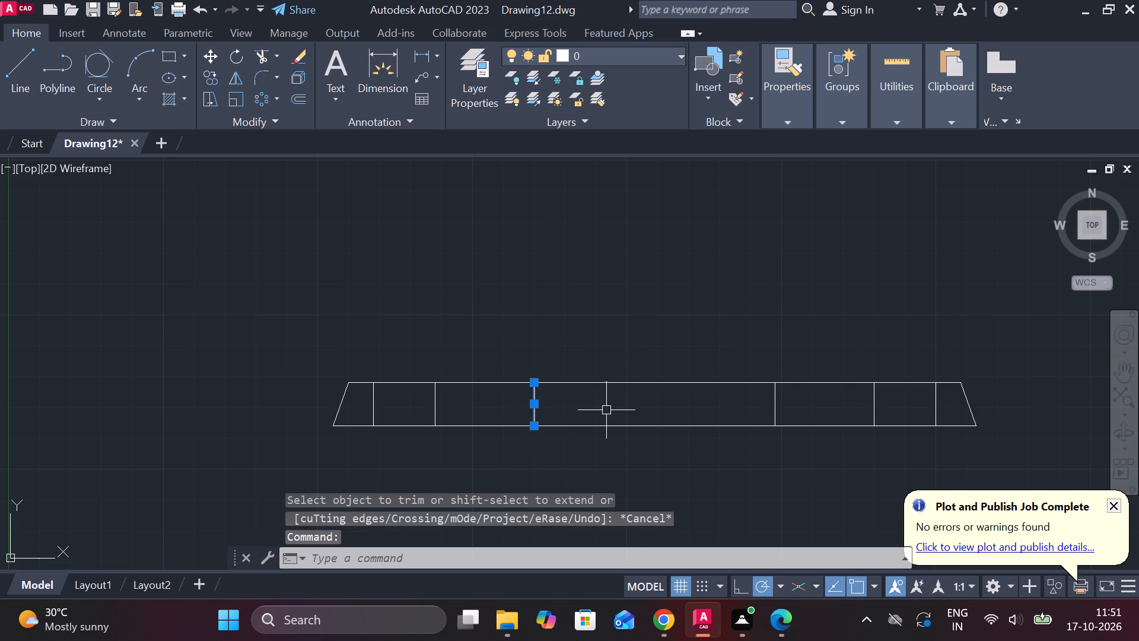
key(o)
key(Return)
key(Return)
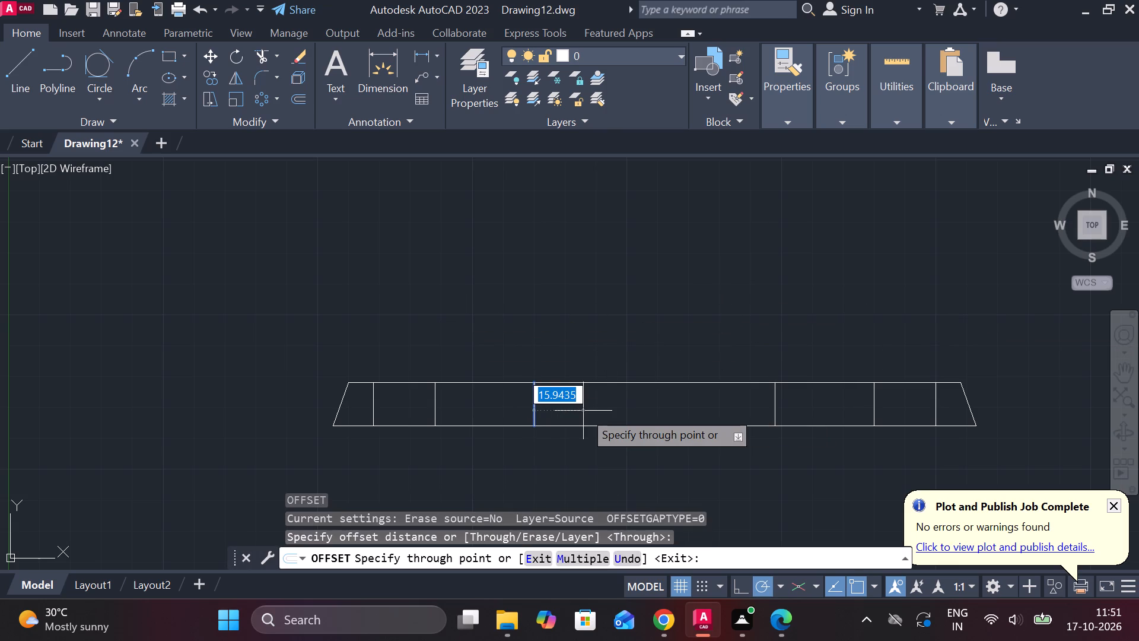
text(13)
key(space)
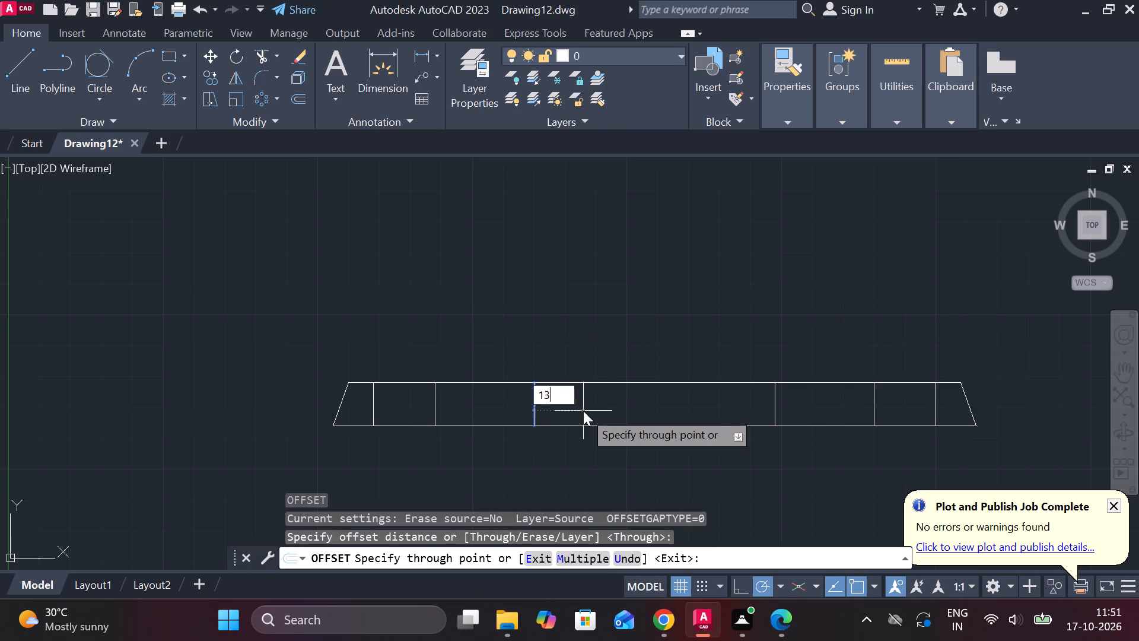
click(533, 405)
text(13)
key(space)
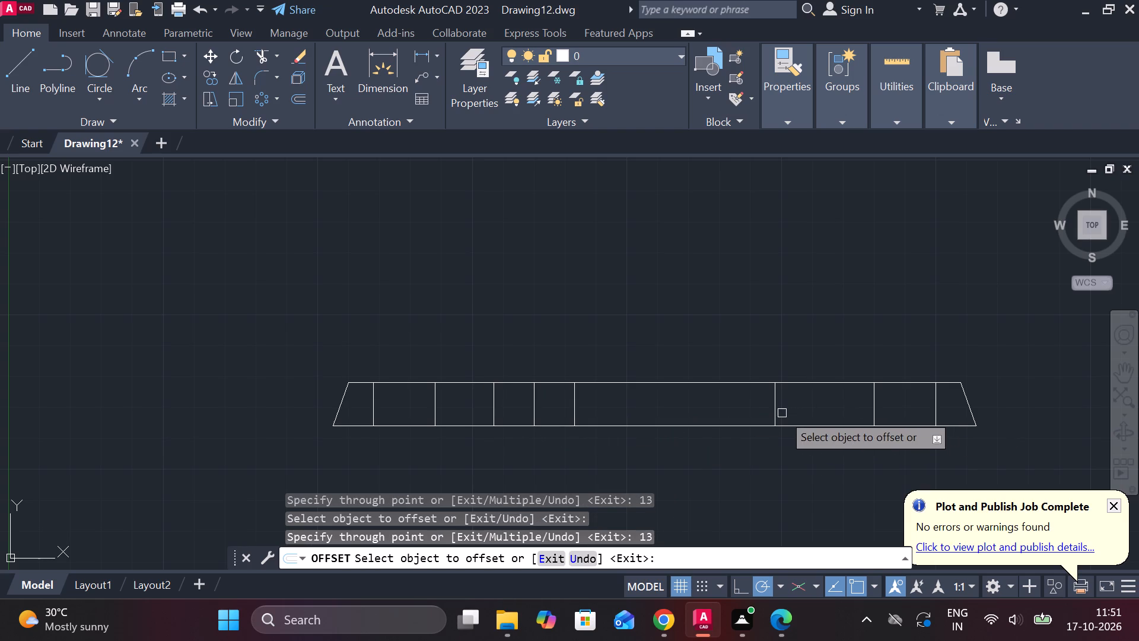
Offset the right inner vertical line, 39 from the outline's middle, by 13 to both its right and left sides.
click(777, 408)
text(13)
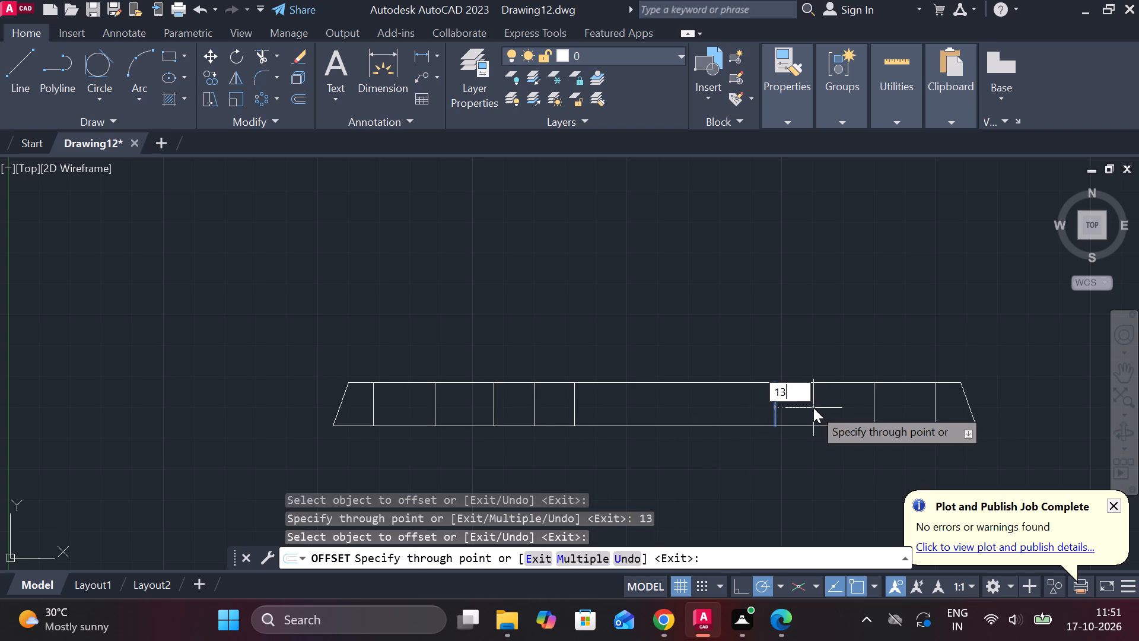
key(space)
click(772, 408)
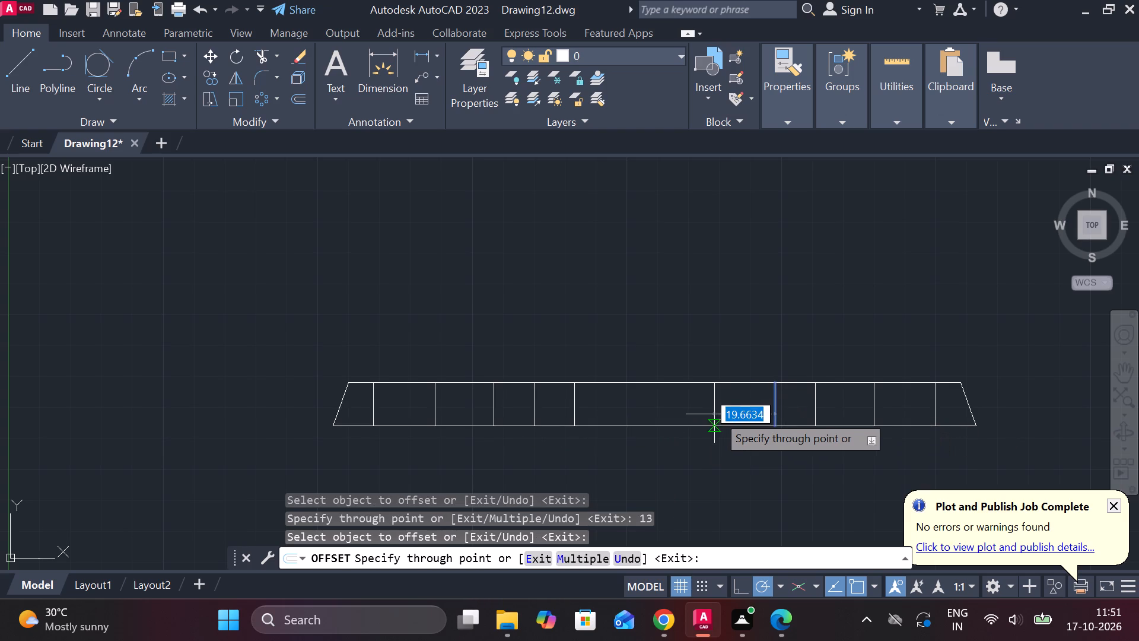
key(1)
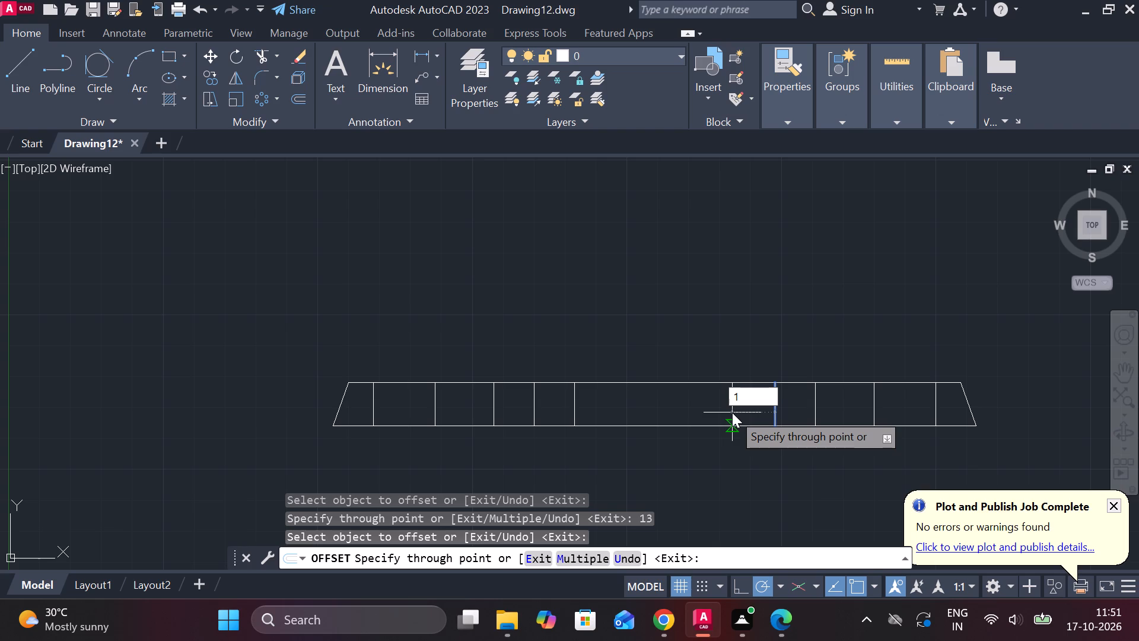
text(3)
key(space)
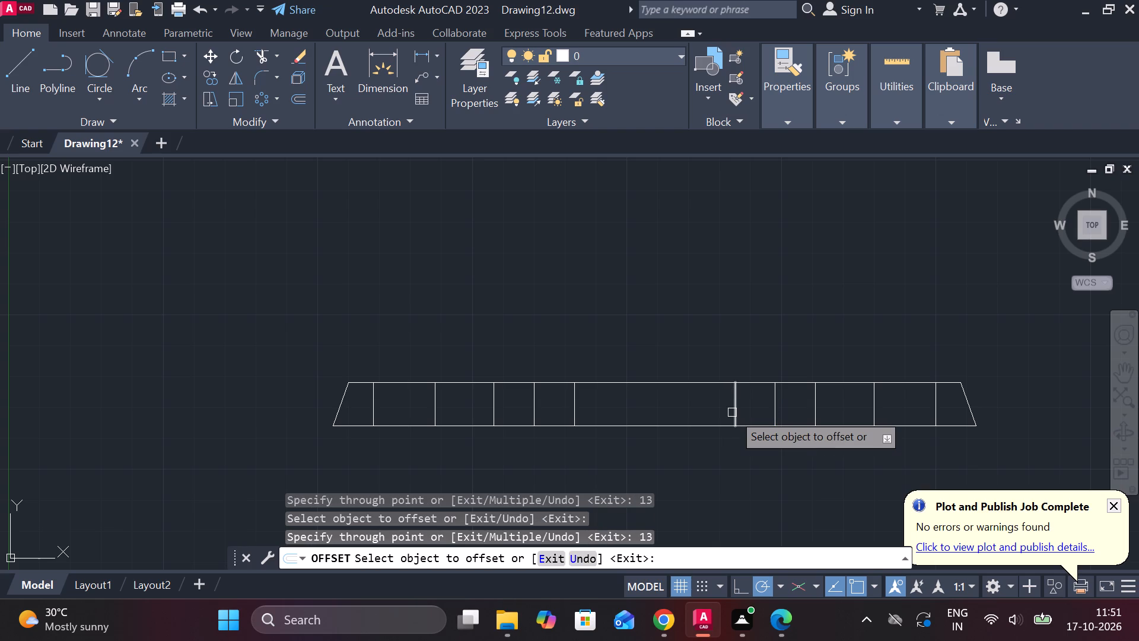
Load the DASHED linetype from acadiso.lin into the drawing.
click(781, 125)
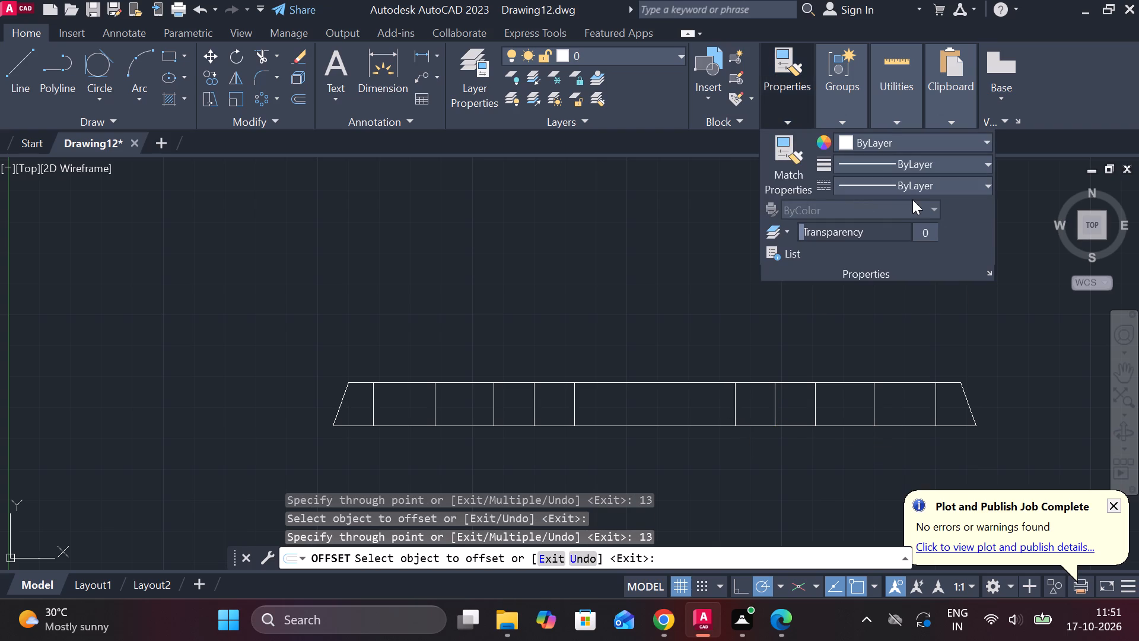
click(909, 190)
click(879, 264)
click(719, 152)
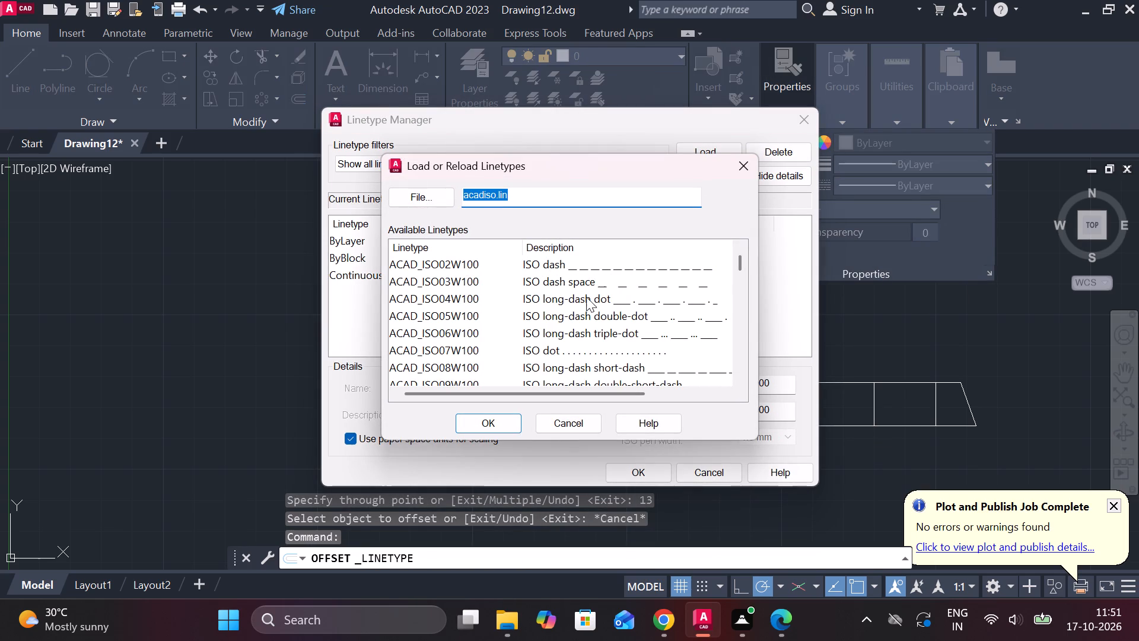
scroll(576, 313, down, 7)
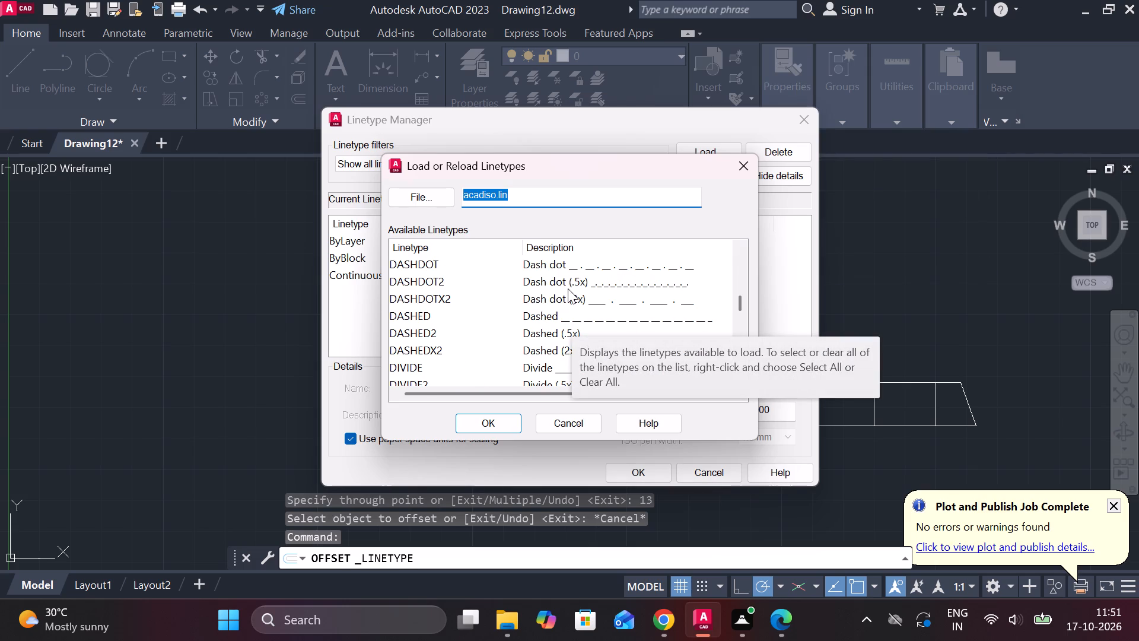
click(540, 316)
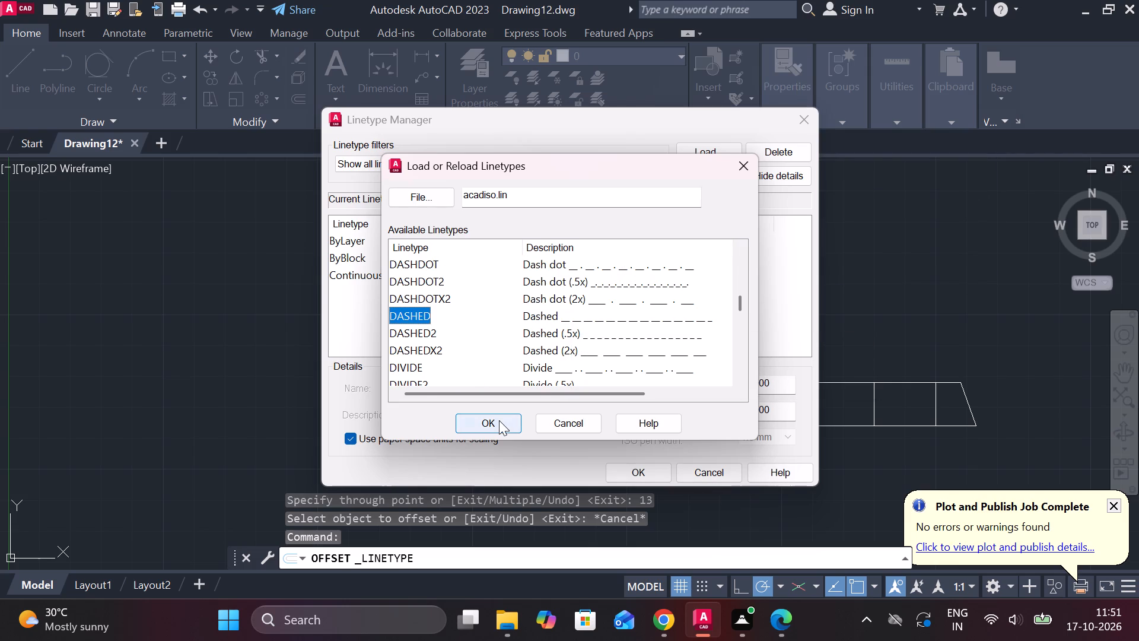
click(499, 420)
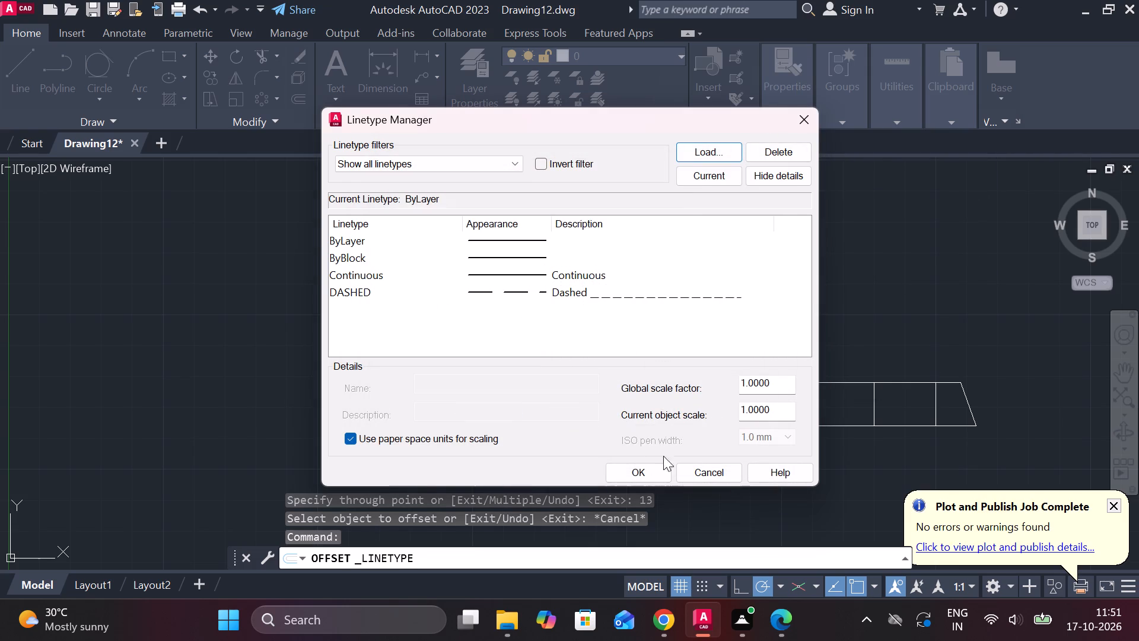
click(647, 468)
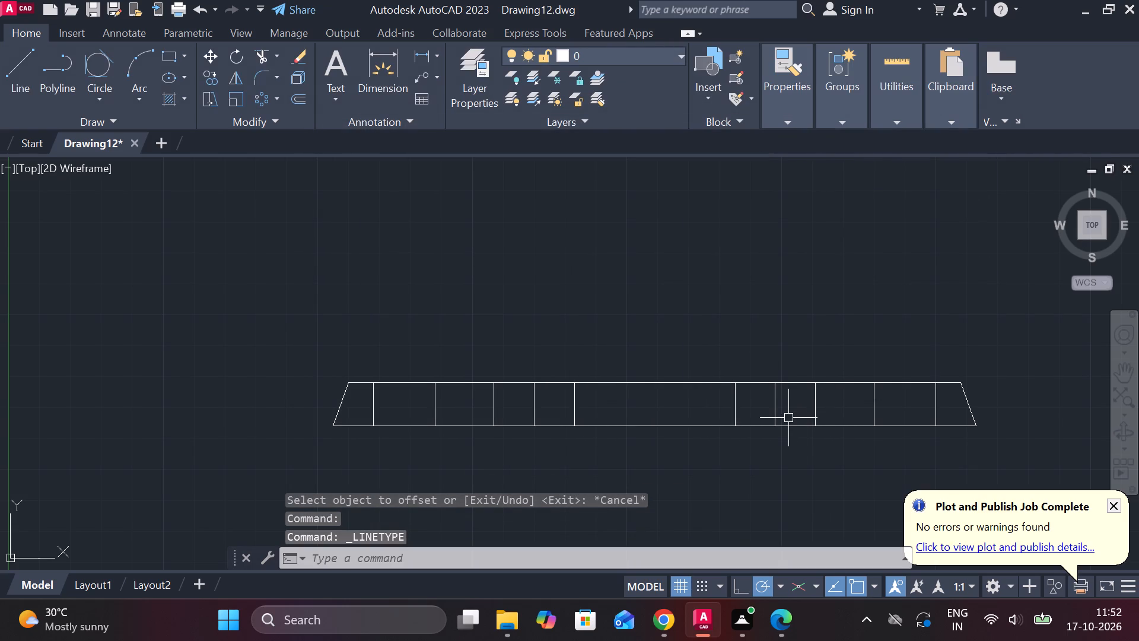
Set the linetype of the centre lines of both inner three-line groups to DASHED.
click(777, 408)
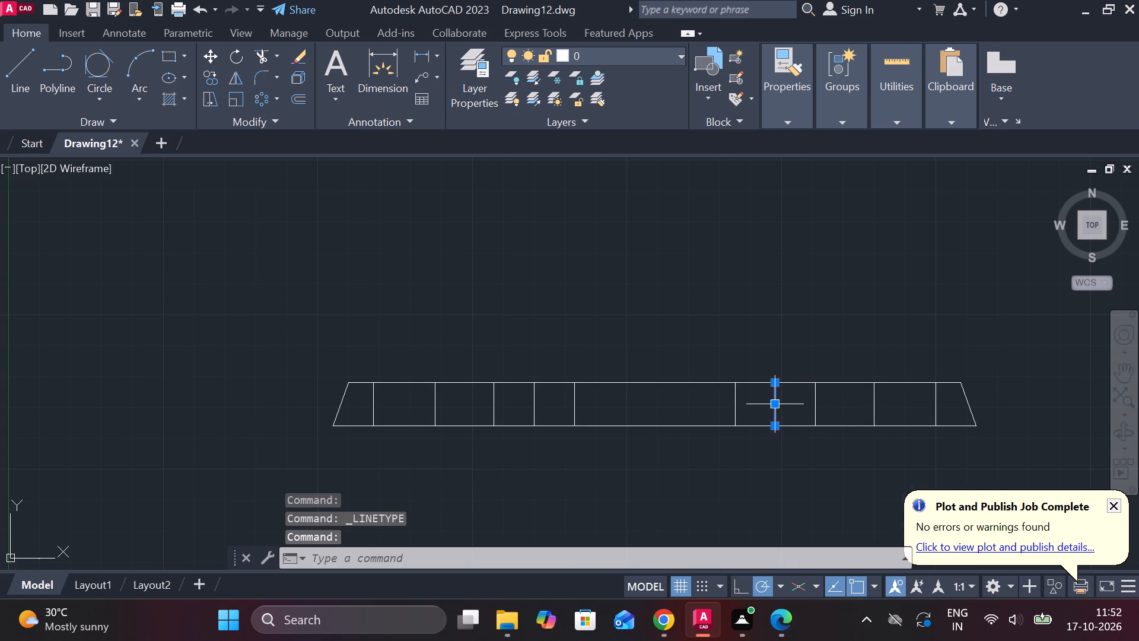
click(533, 398)
click(788, 125)
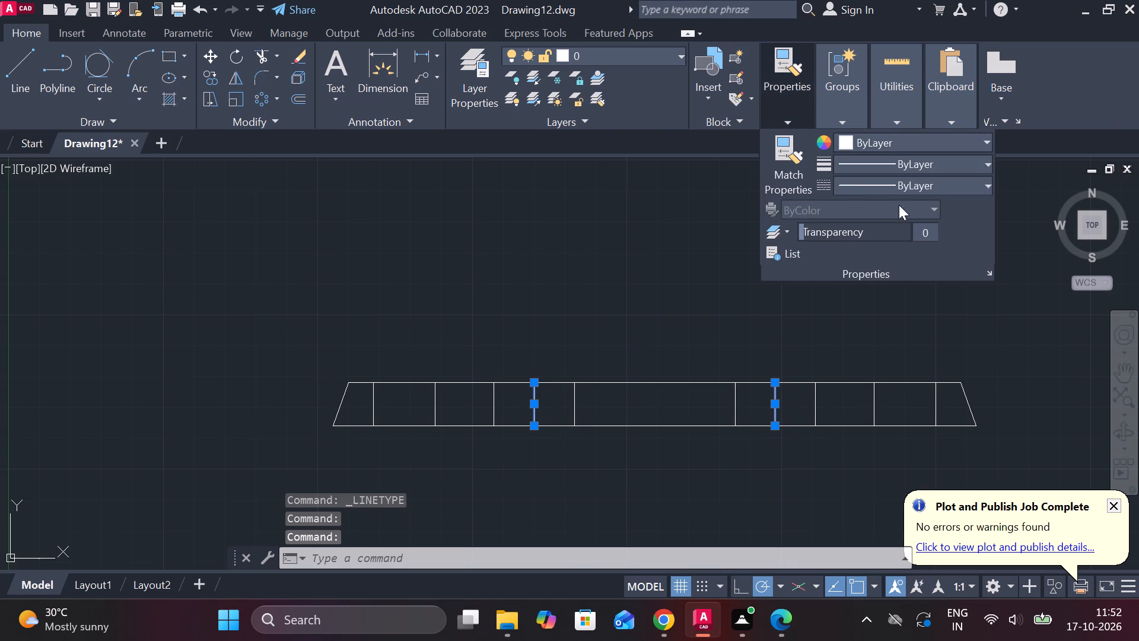
click(911, 188)
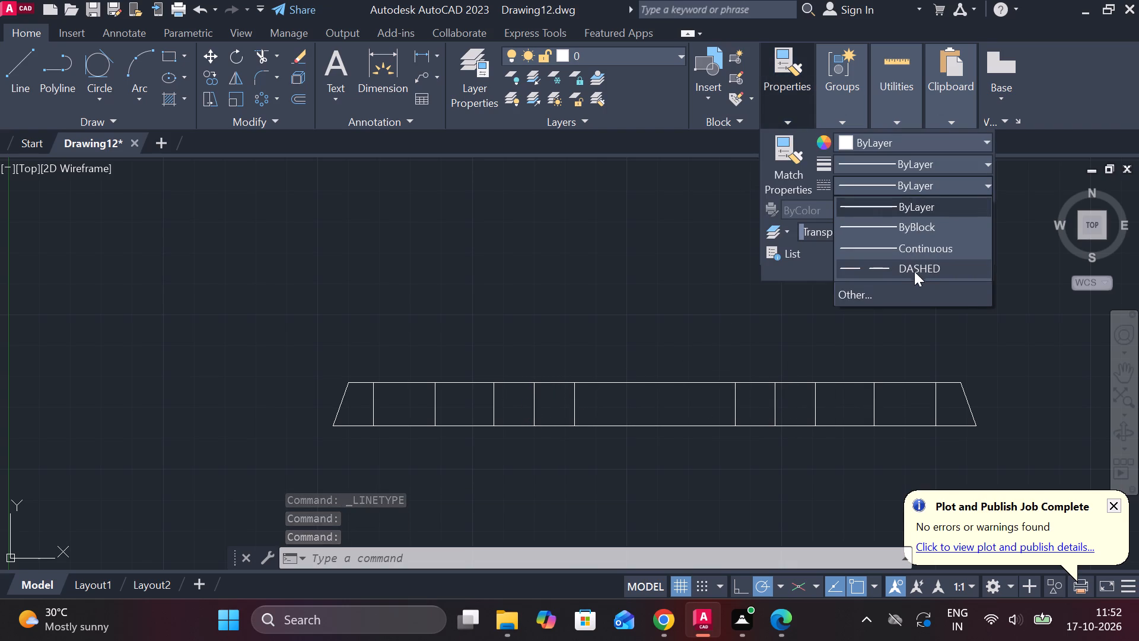
click(909, 268)
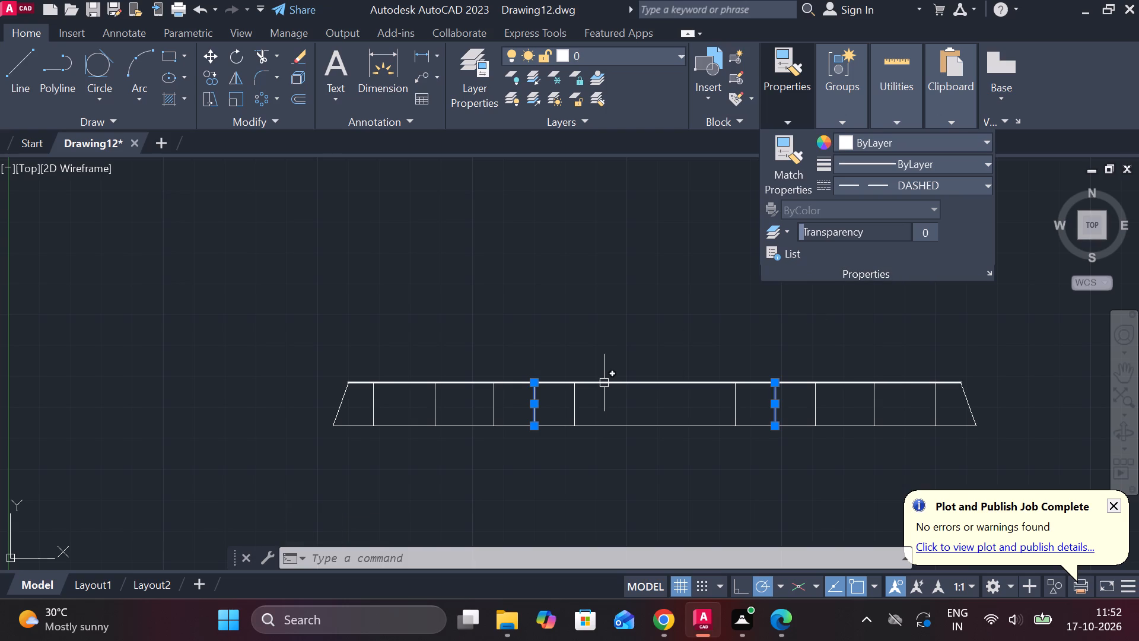
Stretch the upper ends of both dashed centre lines straight up to the same height well above the outline.
key(Escape)
scroll(543, 425, up, 3)
scroll(518, 375, up, 3)
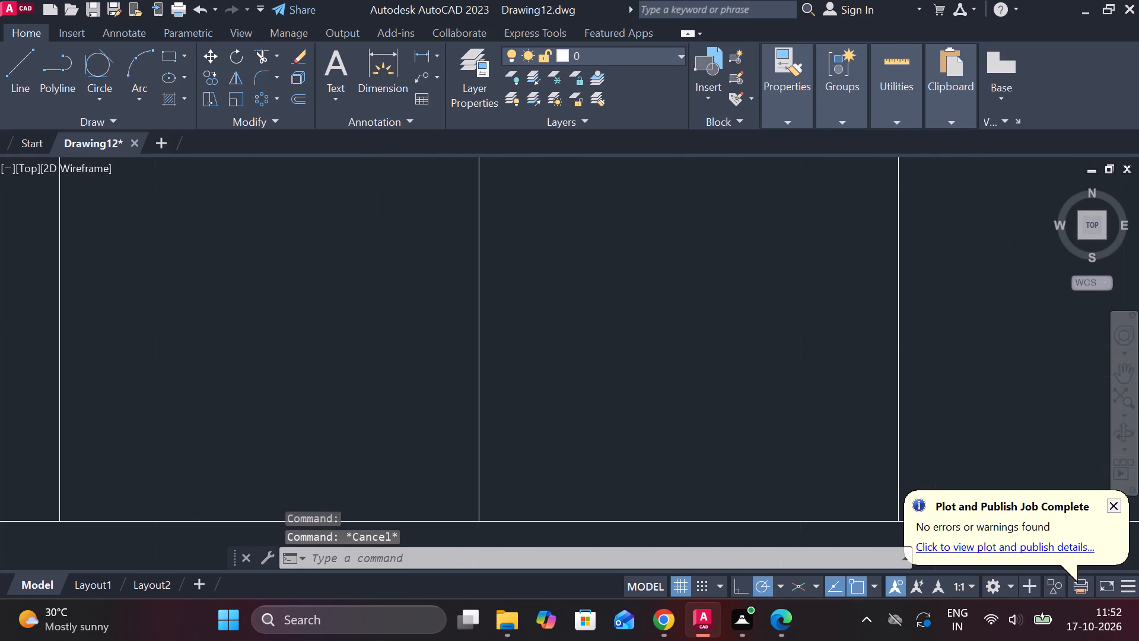
scroll(518, 375, down, 6)
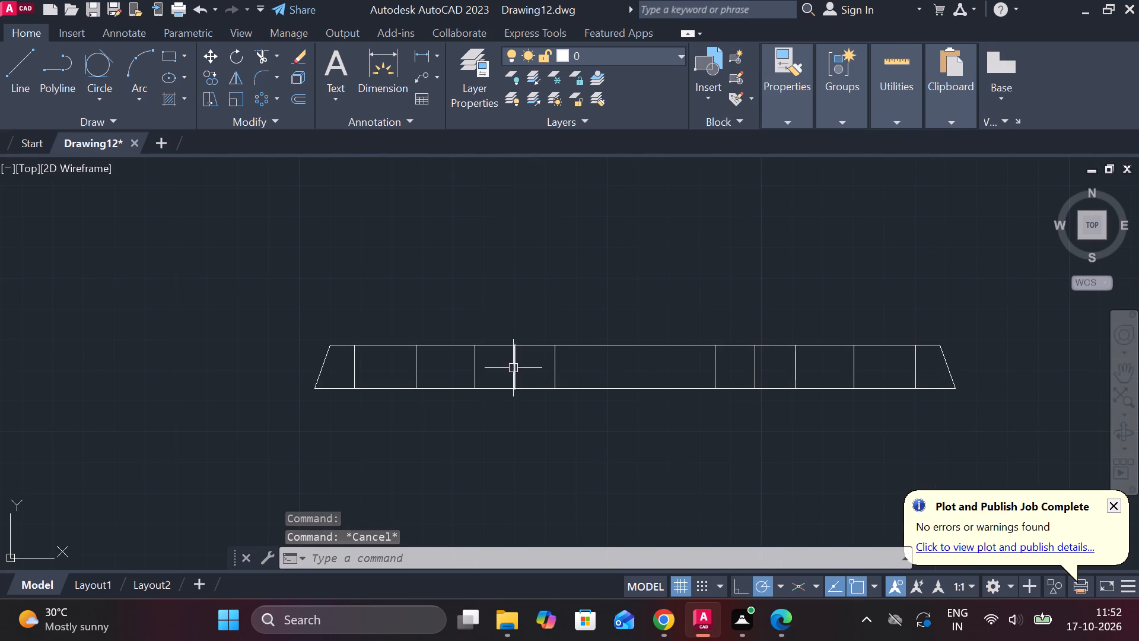
click(512, 368)
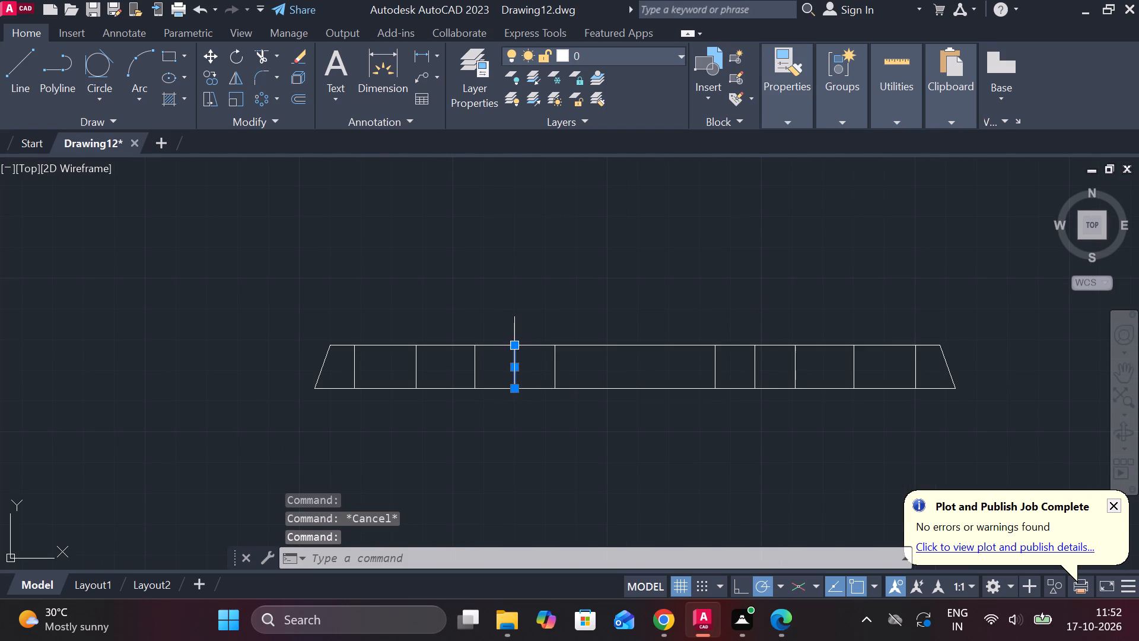
click(514, 345)
click(521, 205)
key(Escape)
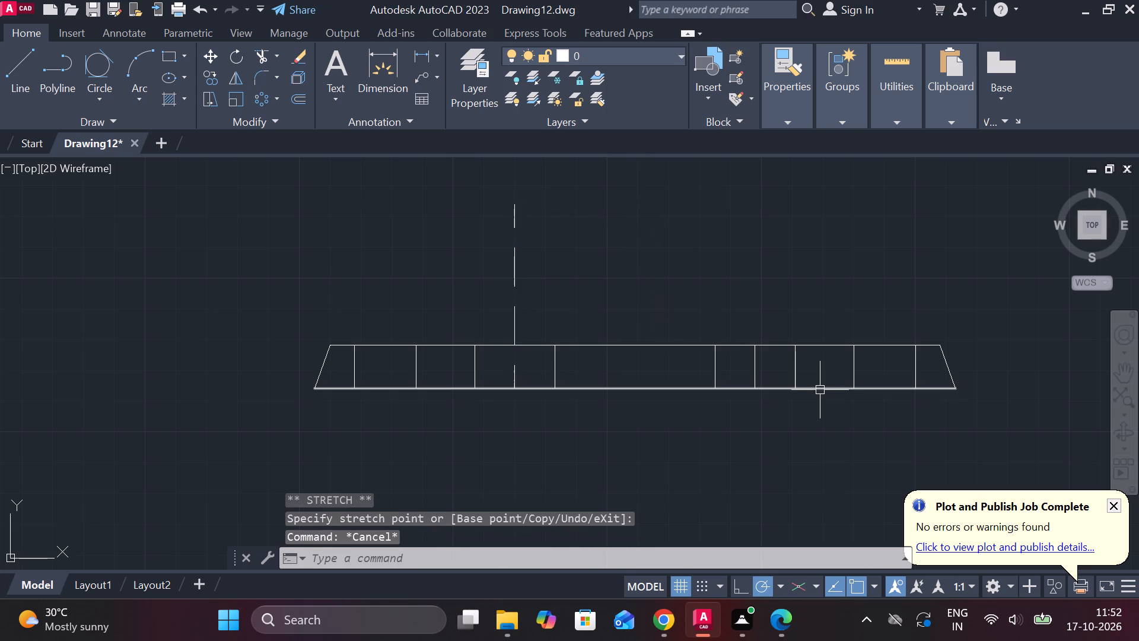
click(756, 364)
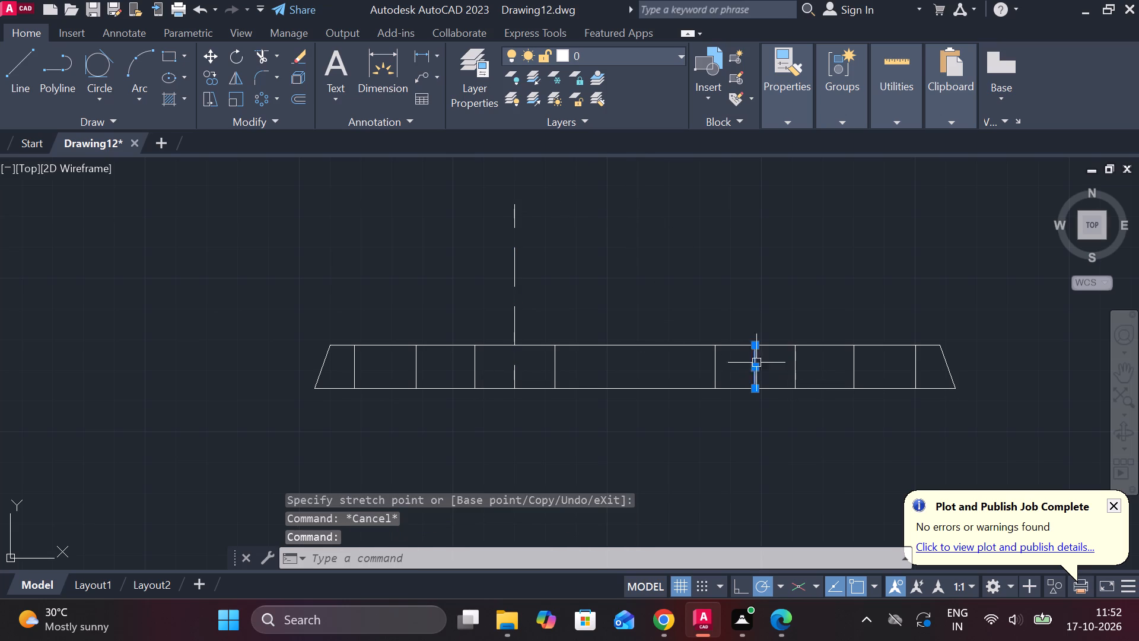
click(758, 347)
click(761, 205)
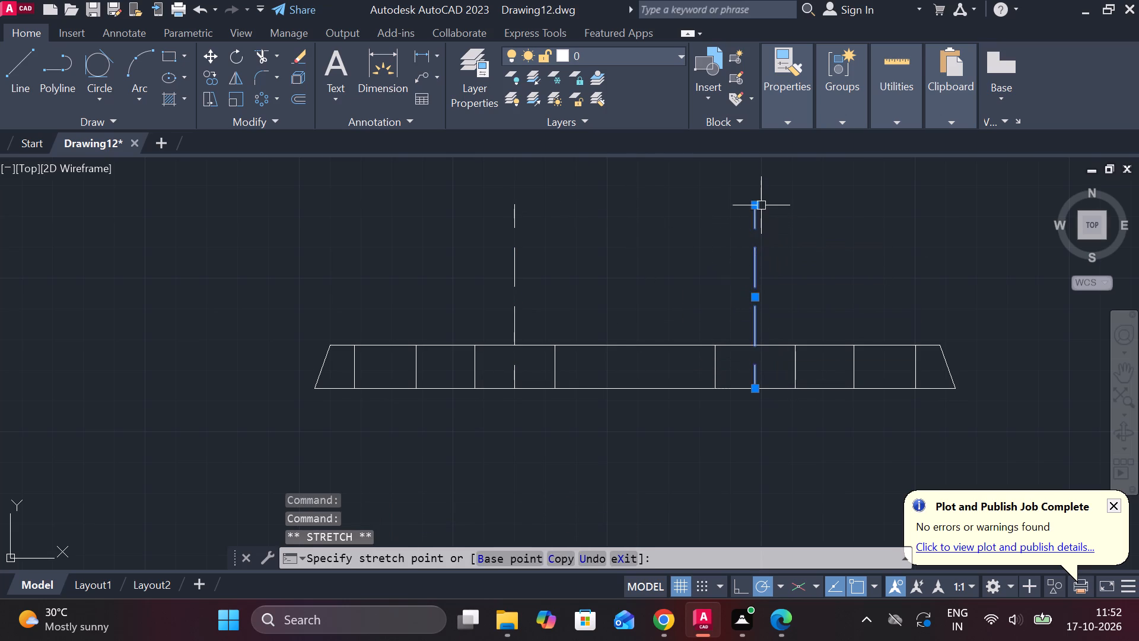
key(Escape)
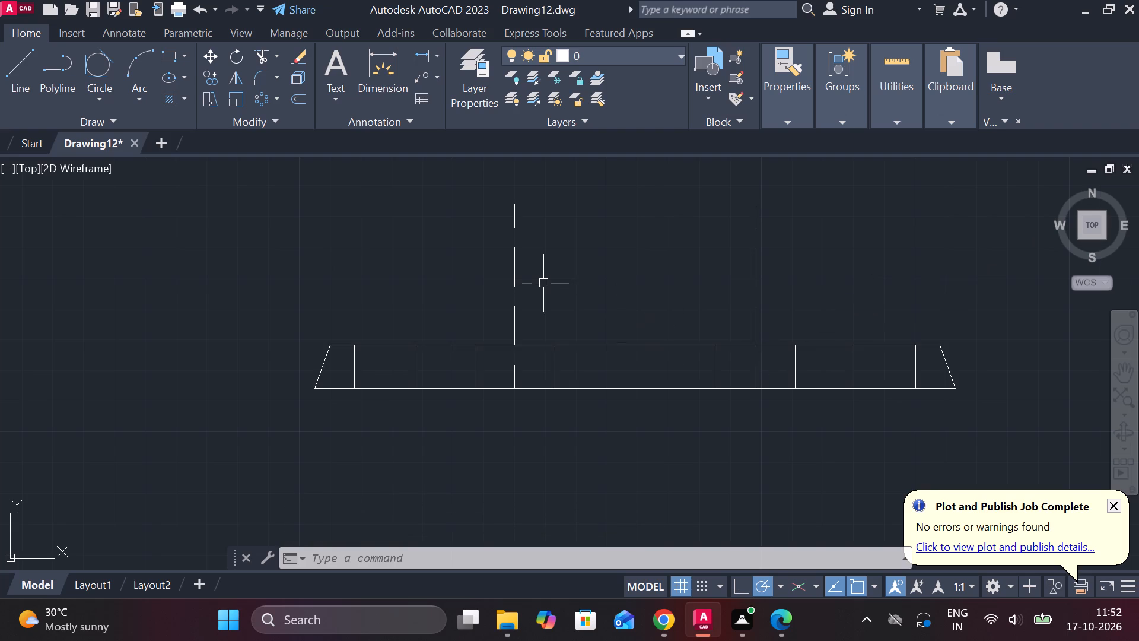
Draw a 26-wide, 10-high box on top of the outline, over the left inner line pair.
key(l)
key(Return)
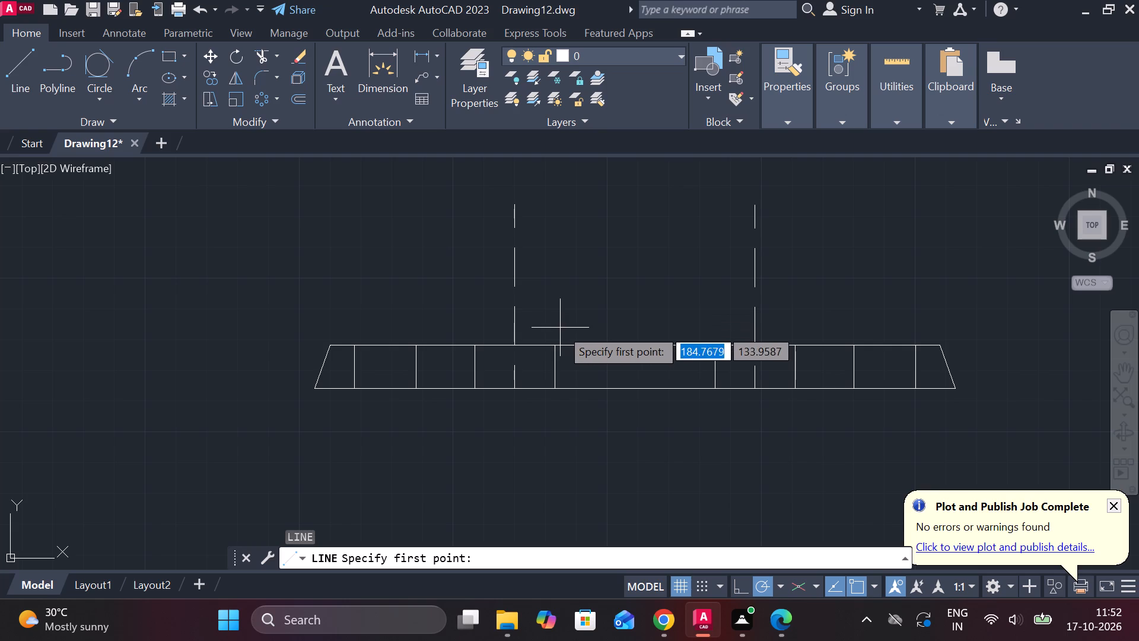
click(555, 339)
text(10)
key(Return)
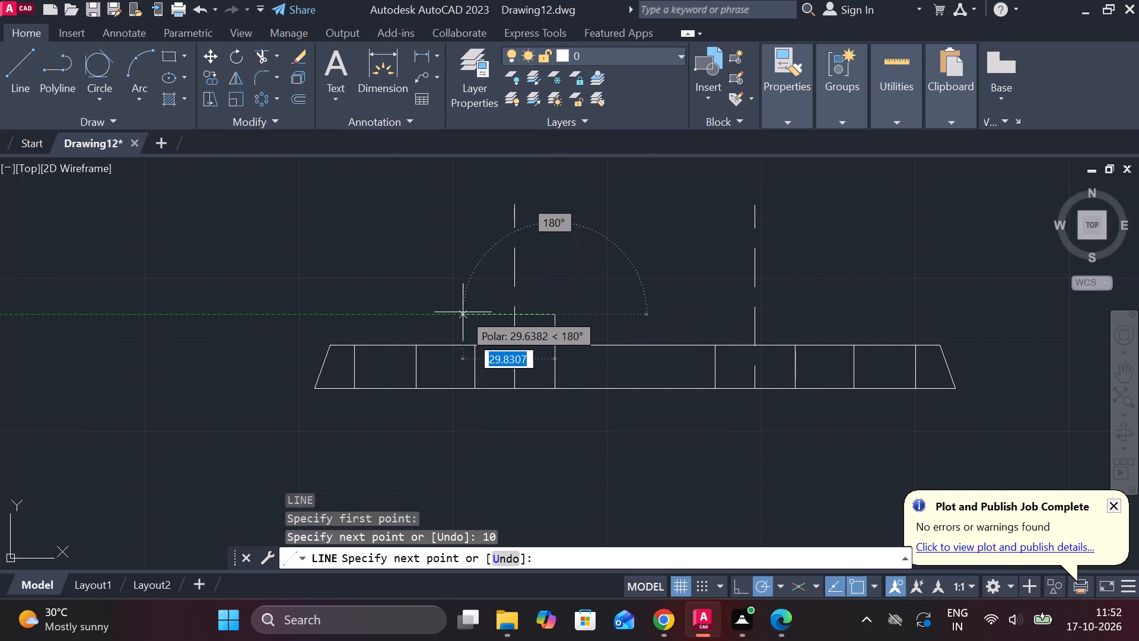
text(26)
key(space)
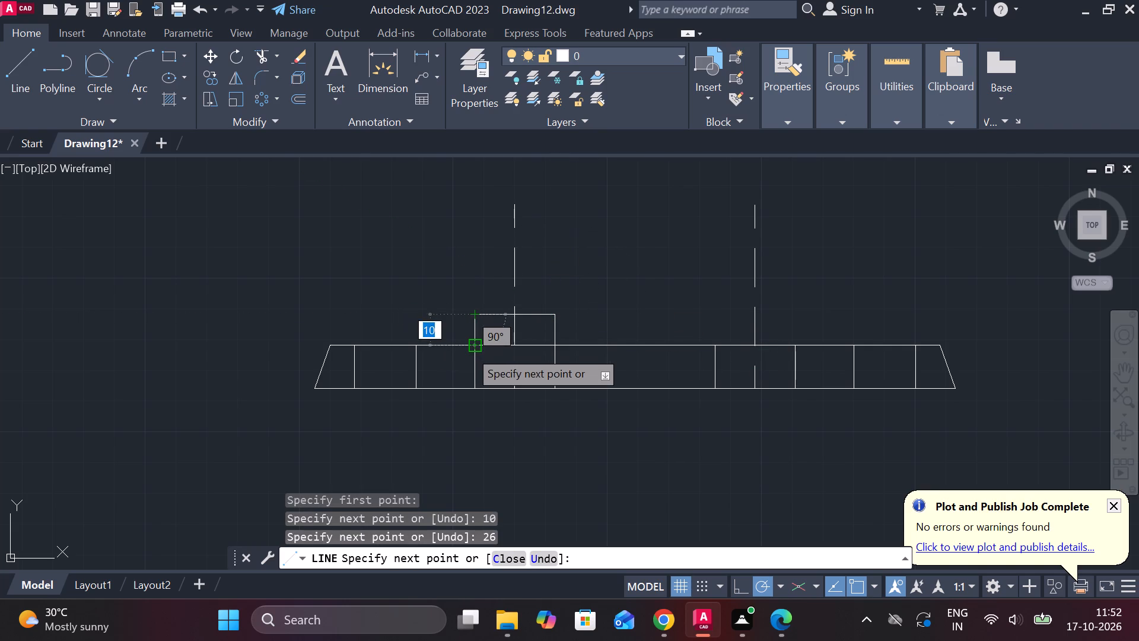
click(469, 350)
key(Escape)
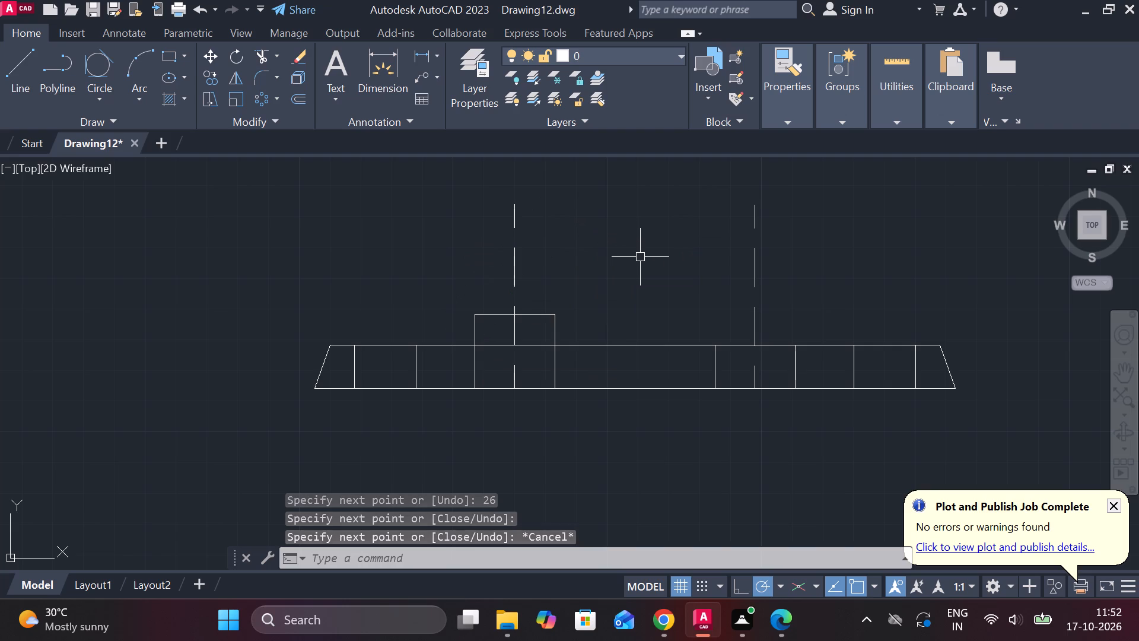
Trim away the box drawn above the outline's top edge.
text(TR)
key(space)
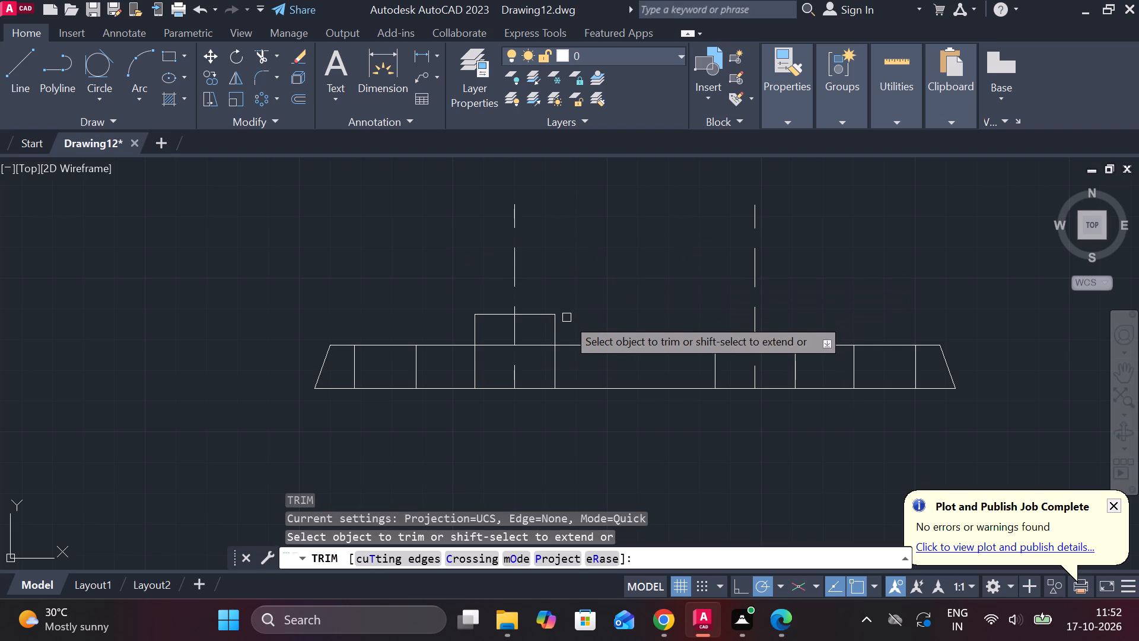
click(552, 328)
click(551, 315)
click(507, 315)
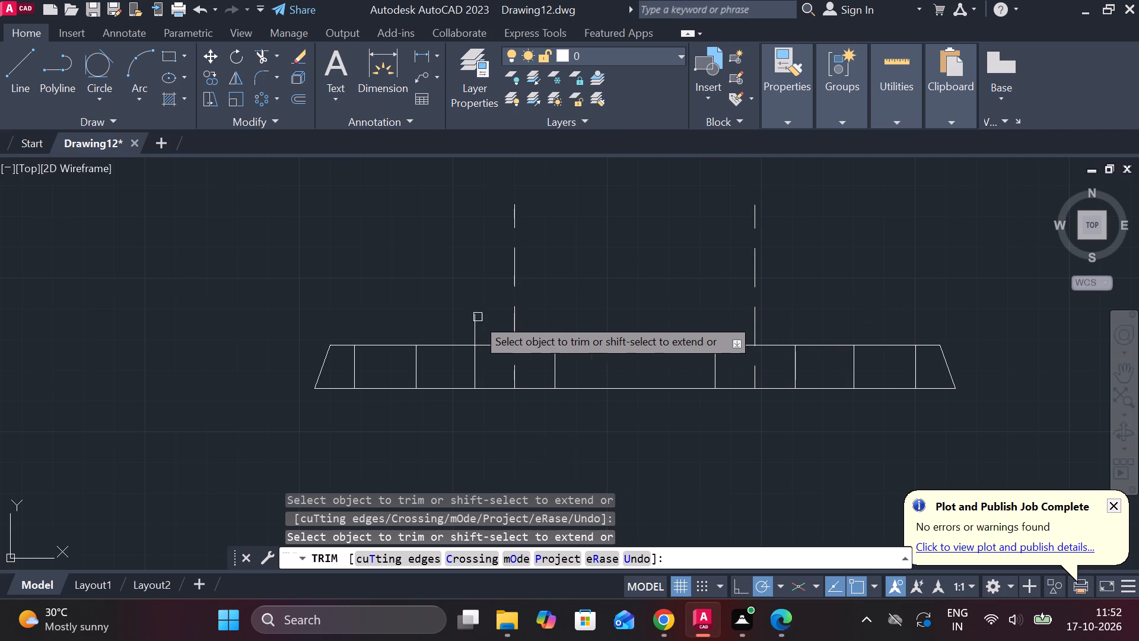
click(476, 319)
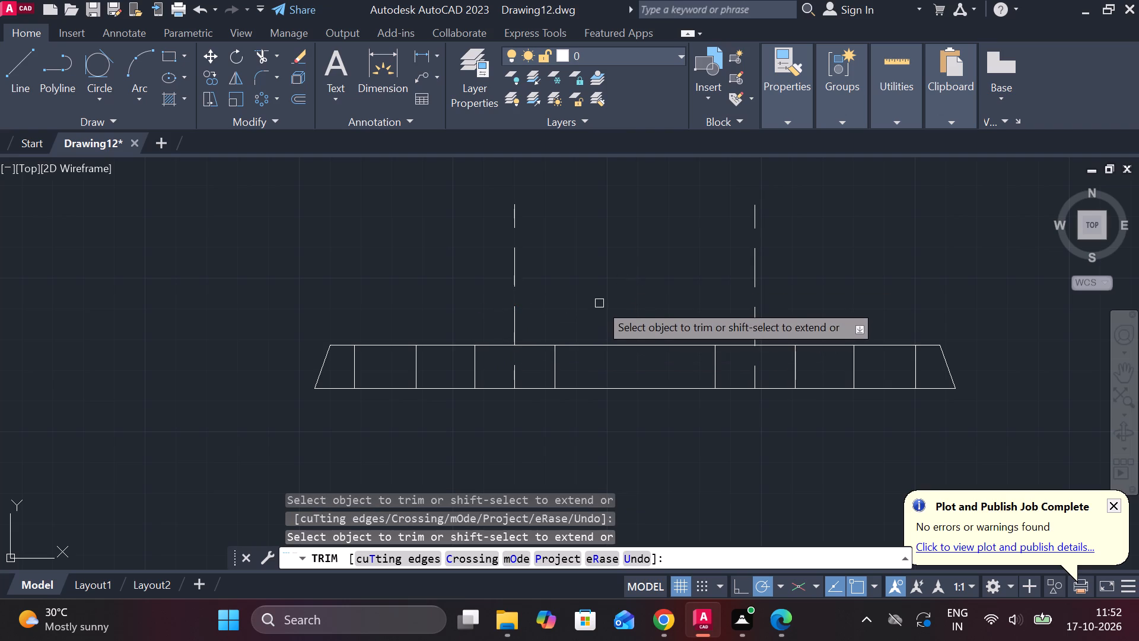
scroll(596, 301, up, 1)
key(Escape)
Draw a line 10 up from the base of the left group's right-hand line, continuing horizontally left past its left-hand line.
key(l)
key(Return)
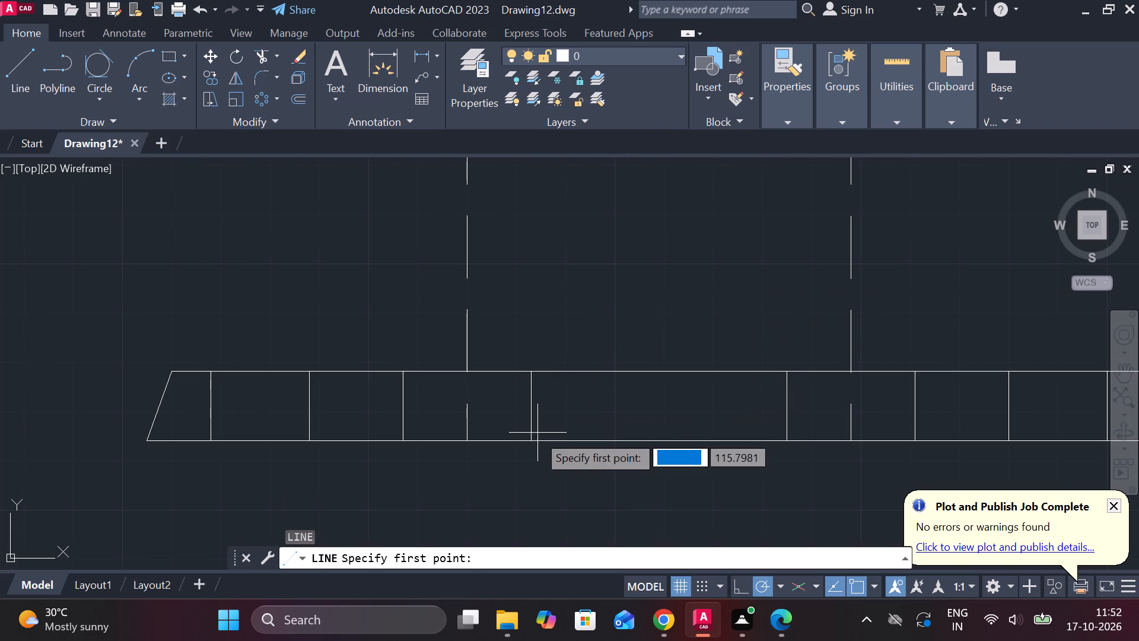
click(535, 434)
text(10)
key(Return)
middle_drag(479, 390, 607, 386)
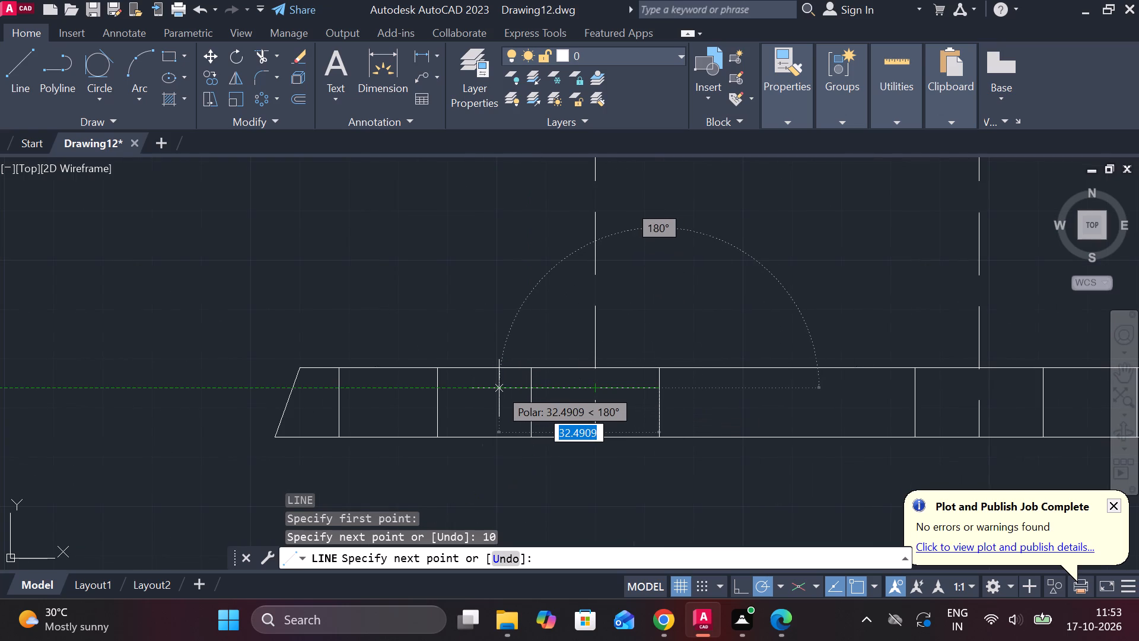
double_click(499, 388)
key(Escape)
Trim the horizontal line's overhang and both 26-wide-pair verticals above it, leaving a 26 by 10 notch on the outline's base.
text(TR)
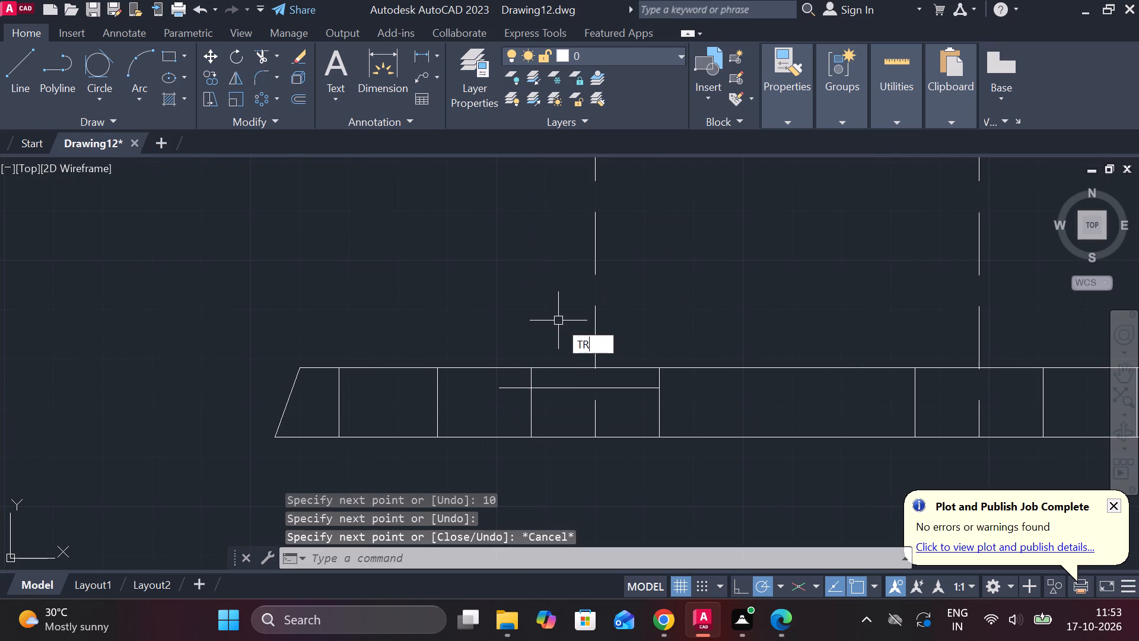
key(space)
scroll(536, 377, up, 2)
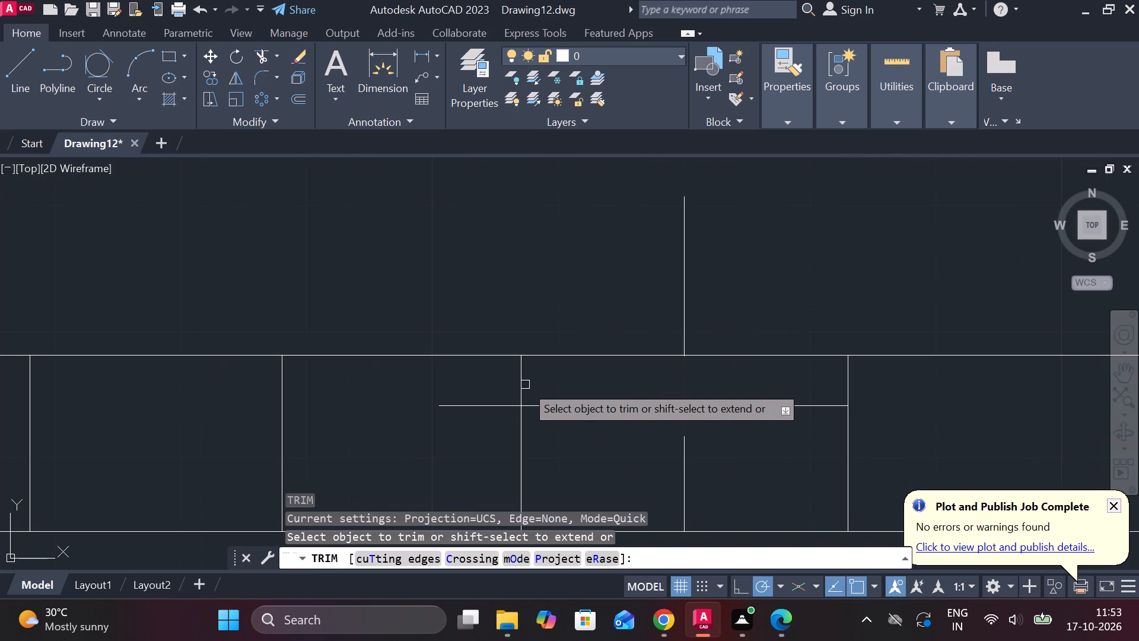
click(525, 385)
click(512, 408)
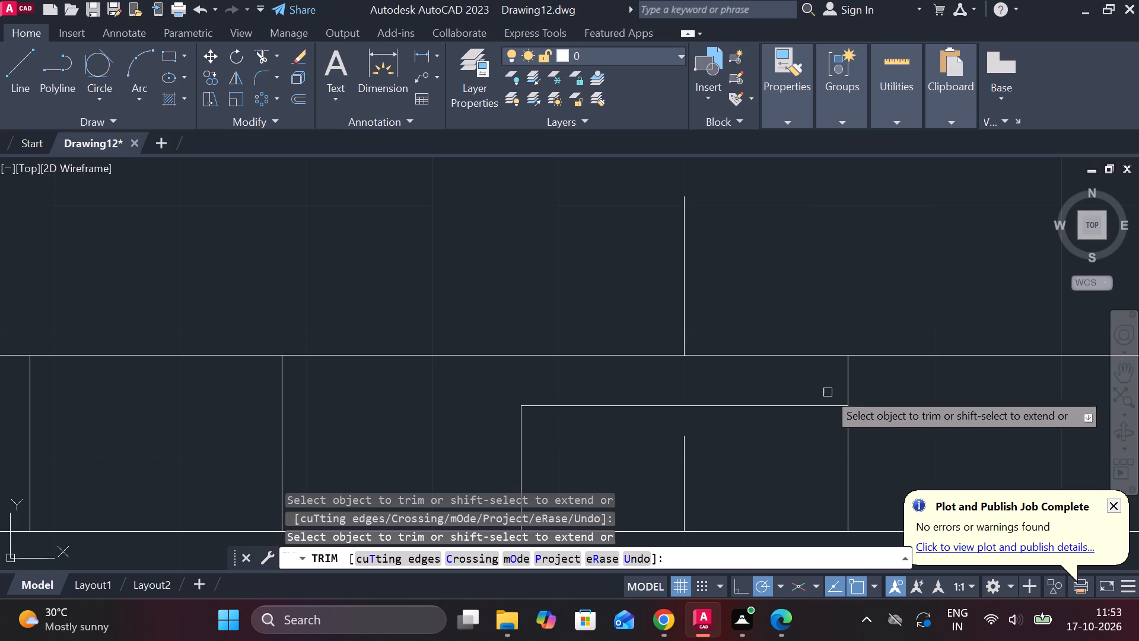
click(847, 380)
scroll(869, 391, down, 1)
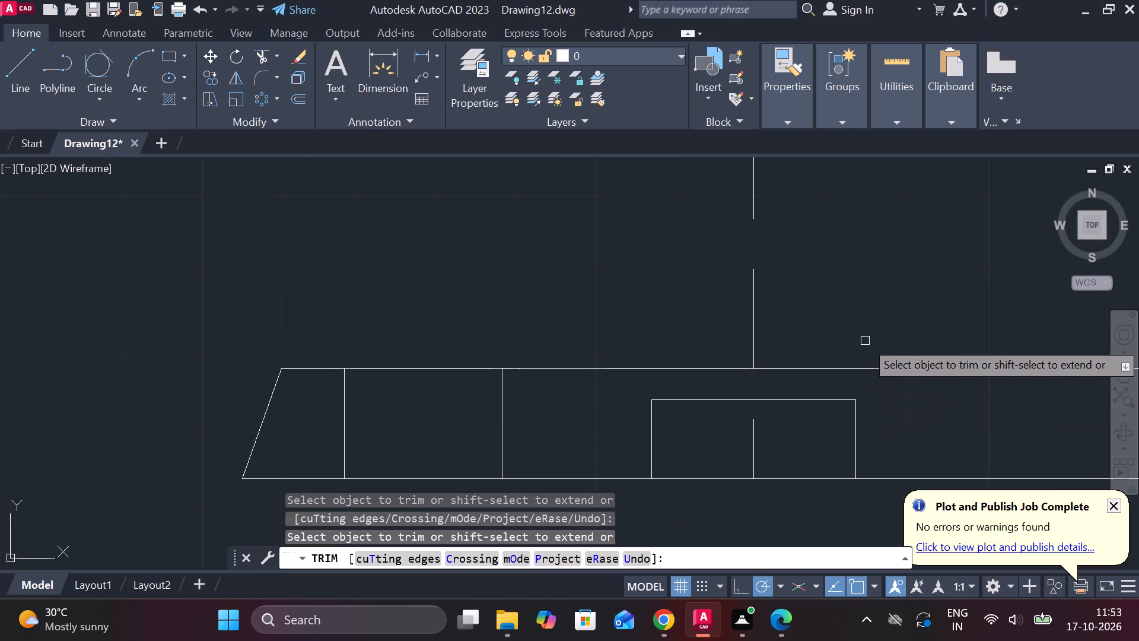
scroll(749, 298, down, 1)
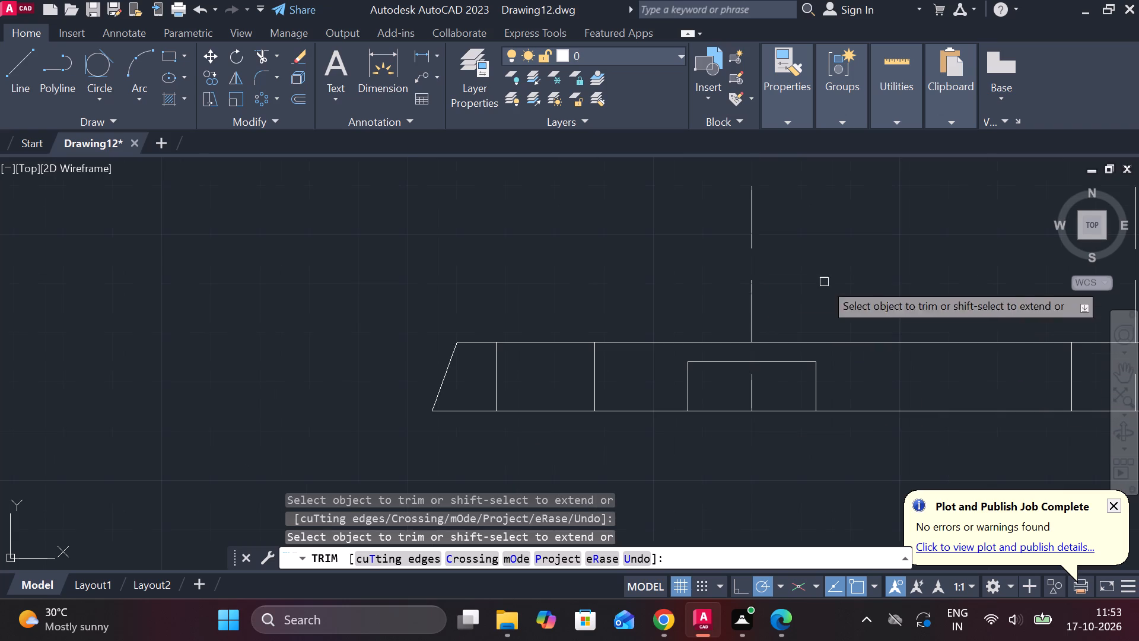
middle_drag(824, 282, 774, 280)
key(Escape)
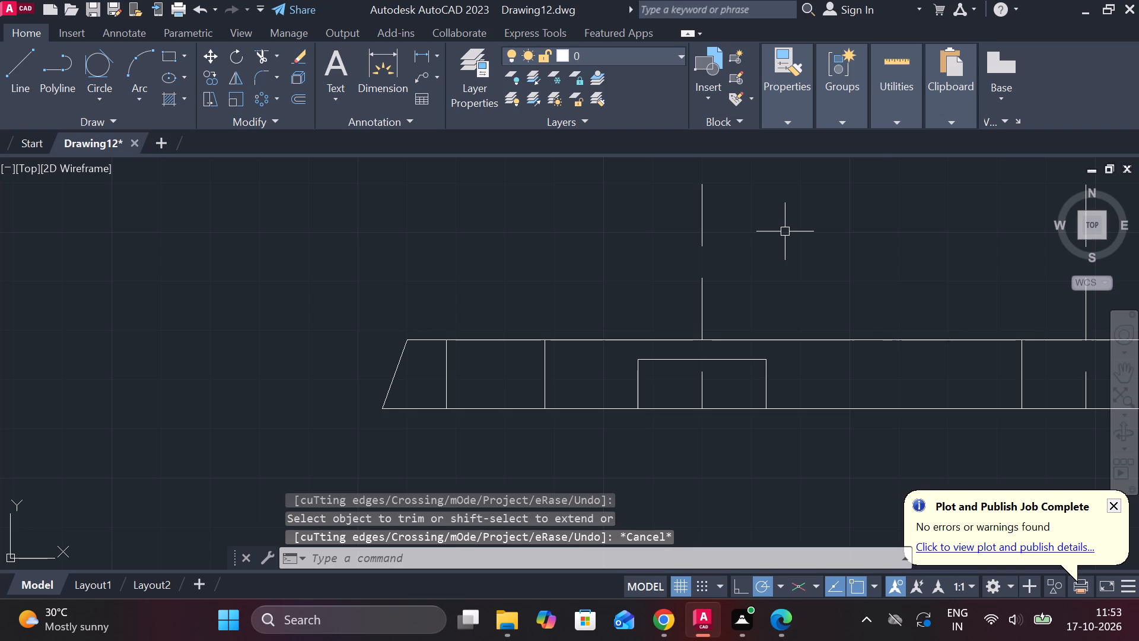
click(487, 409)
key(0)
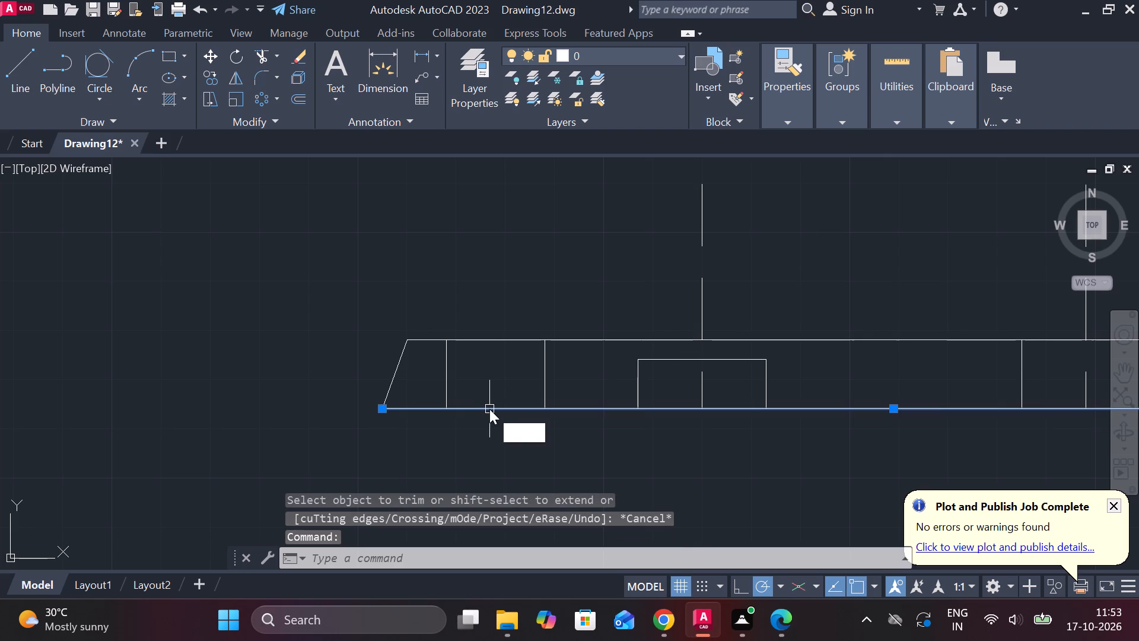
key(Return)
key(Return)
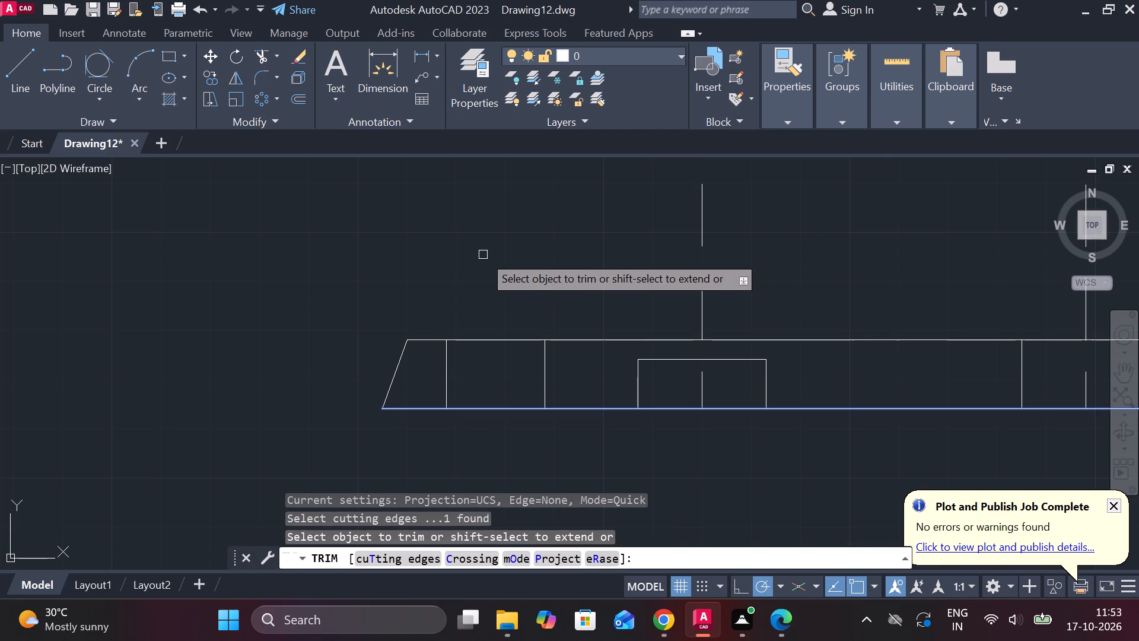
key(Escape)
Offset the outline's bottom edge upward by 68.
click(505, 408)
key(o)
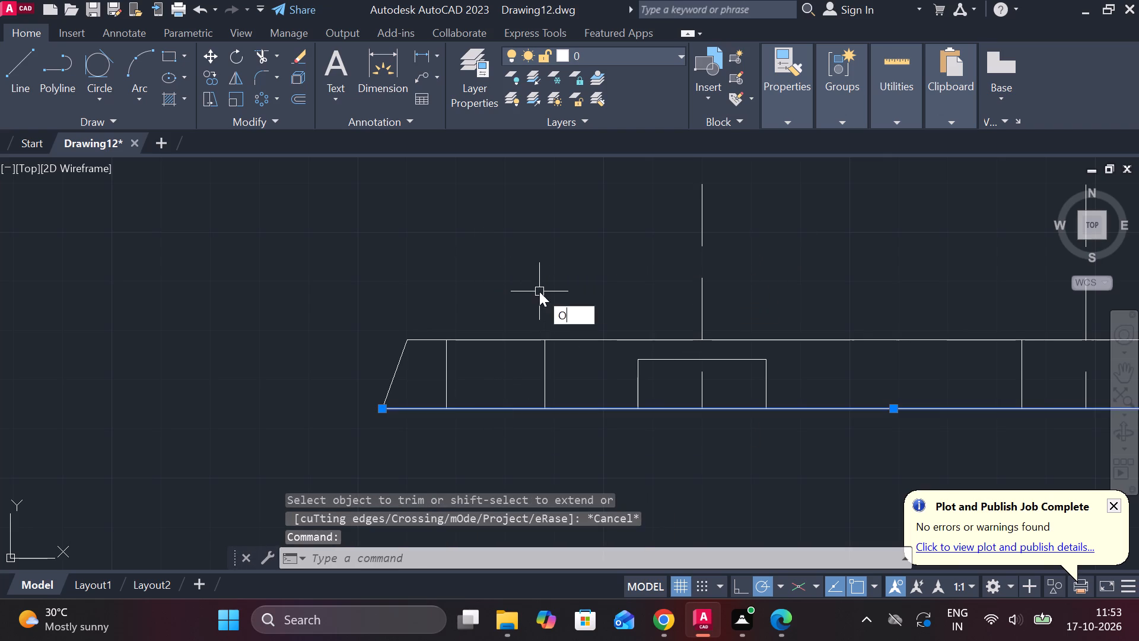
key(Return)
key(Return)
text(68)
key(Return)
scroll(543, 242, down, 3)
scroll(583, 236, up, 2)
middle_drag(663, 235, 666, 236)
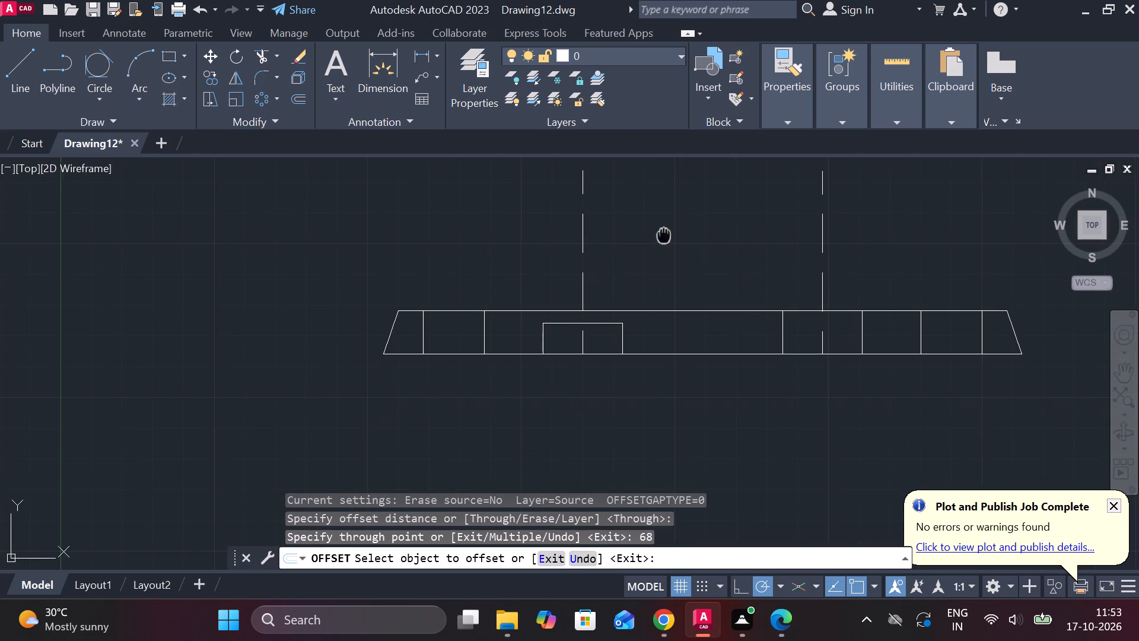
middle_drag(666, 236, 655, 339)
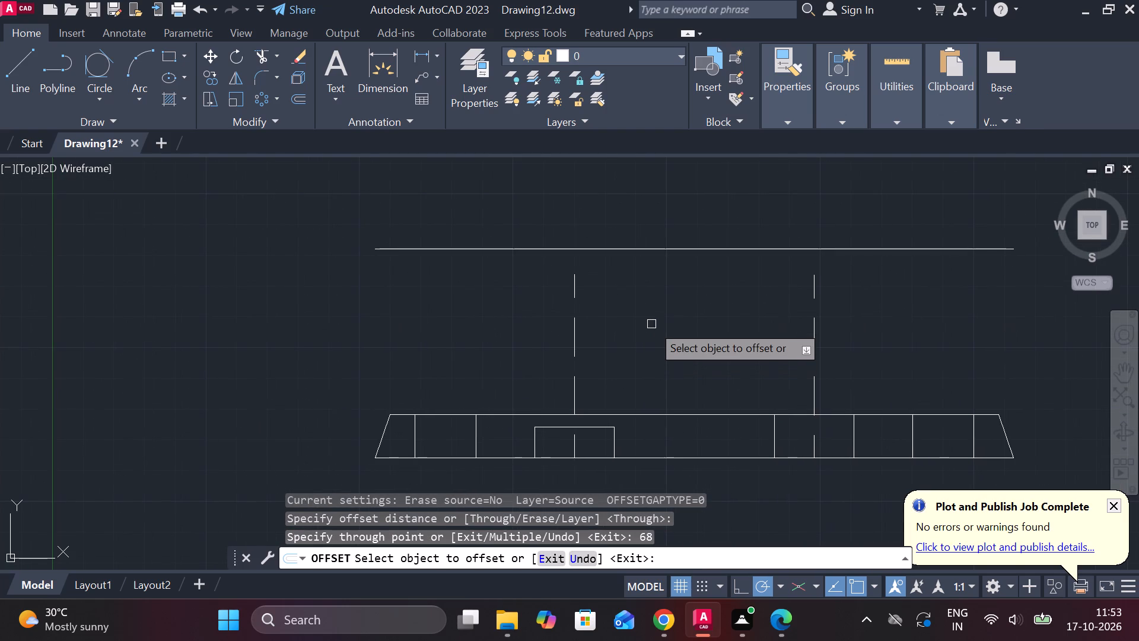
key(Escape)
Offset the left dashed centre line by 7 to both its right and left sides.
click(572, 344)
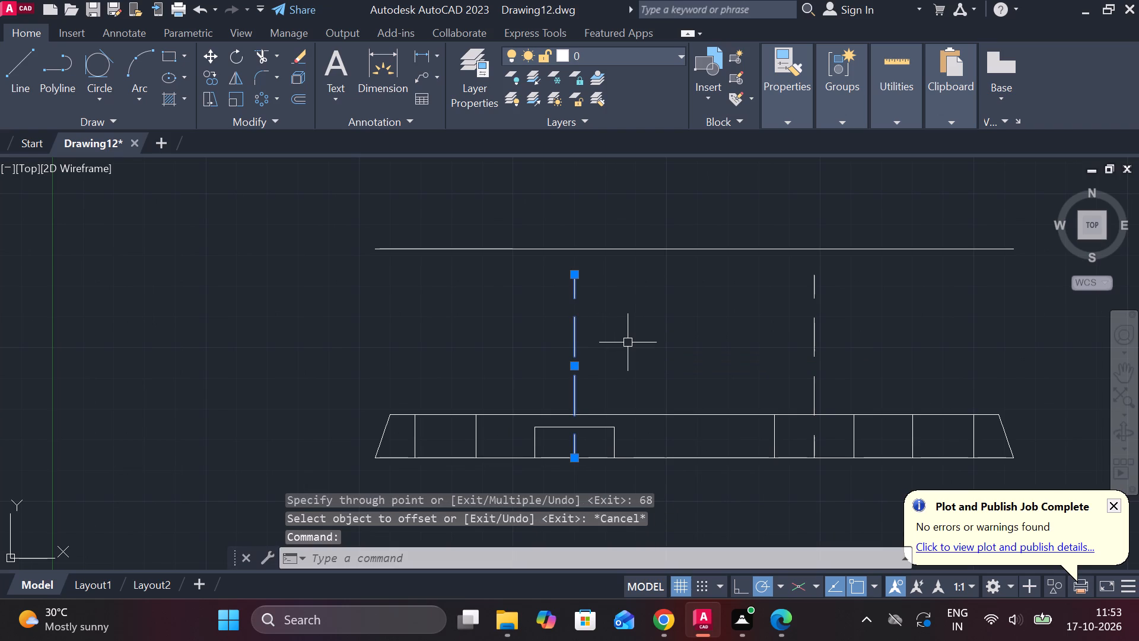
key(o)
key(Return)
key(Return)
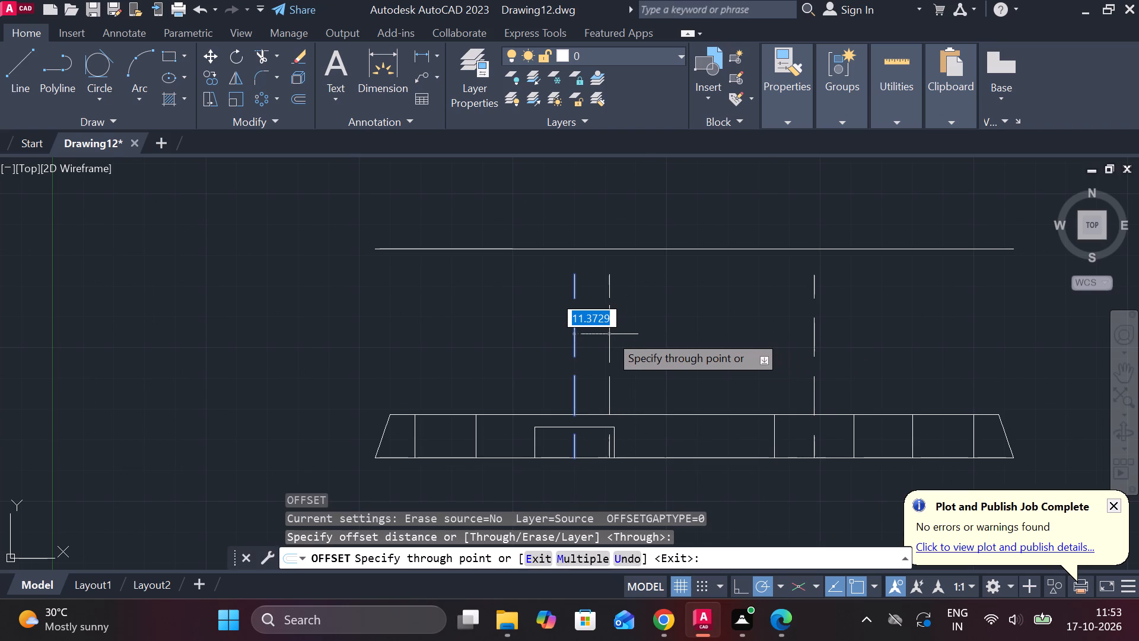
text(7)
key(space)
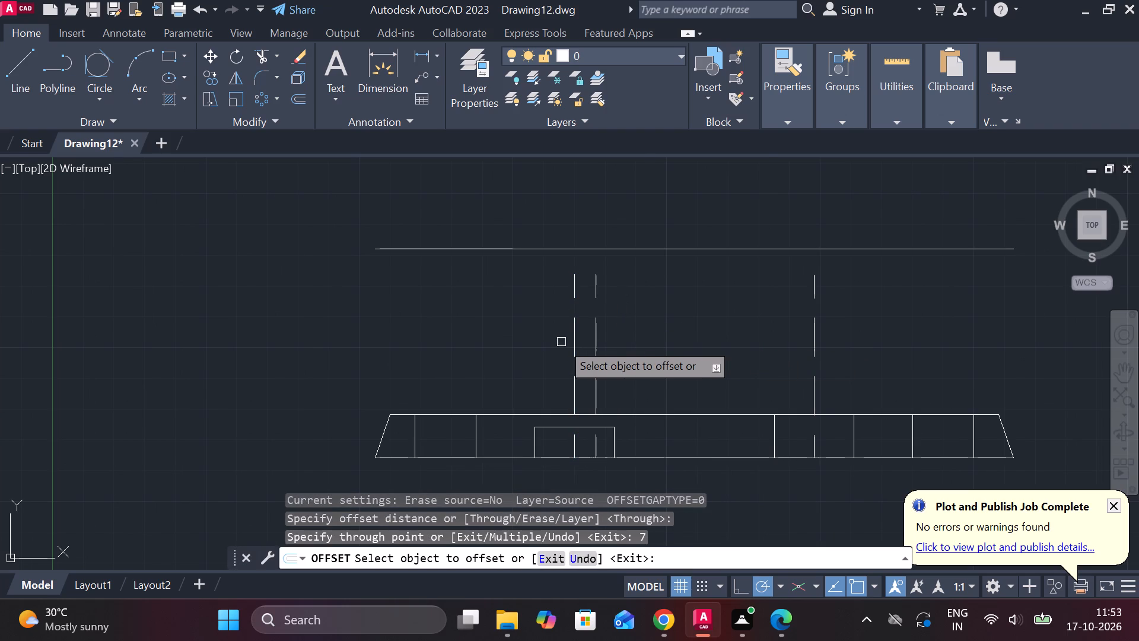
click(571, 336)
key(7)
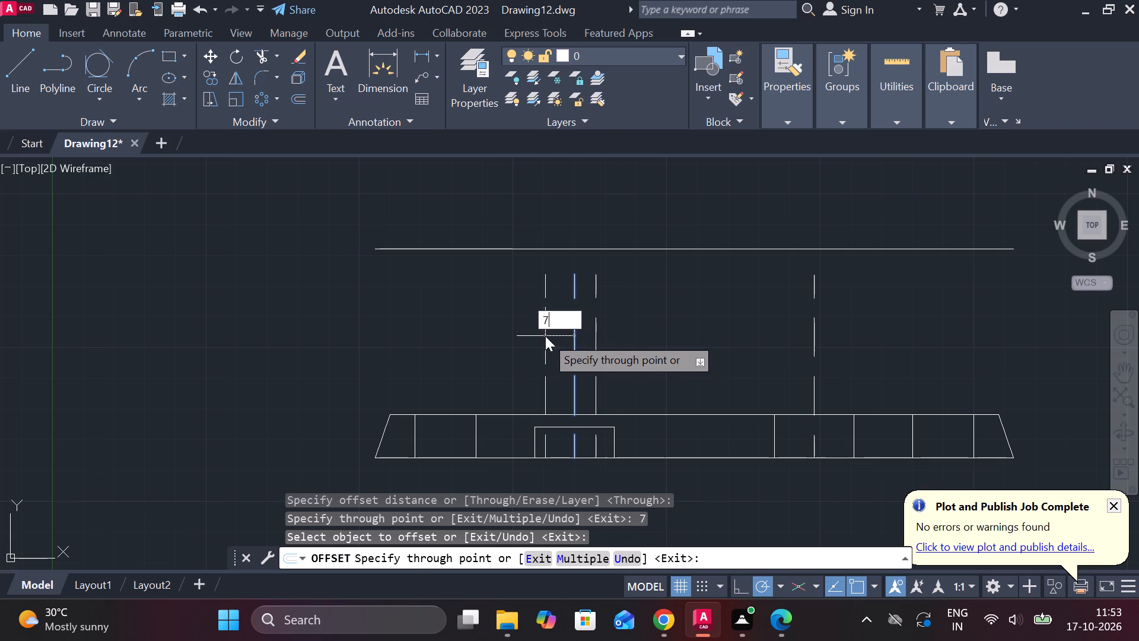
key(Return)
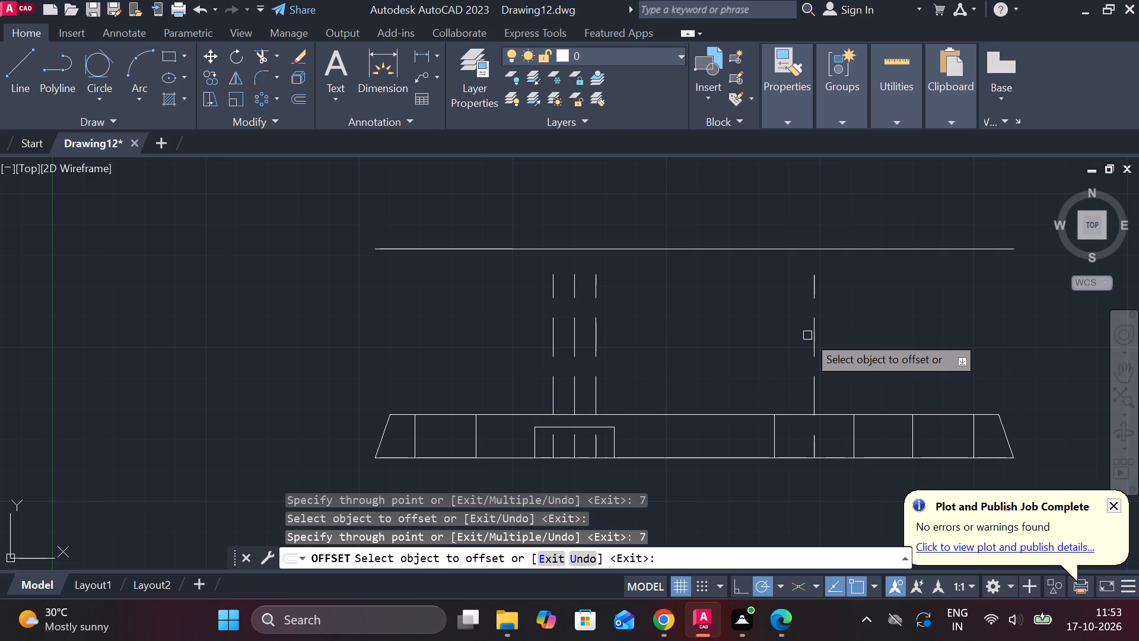
Offset the right dashed centre line by 7 to both its right and left sides.
click(810, 342)
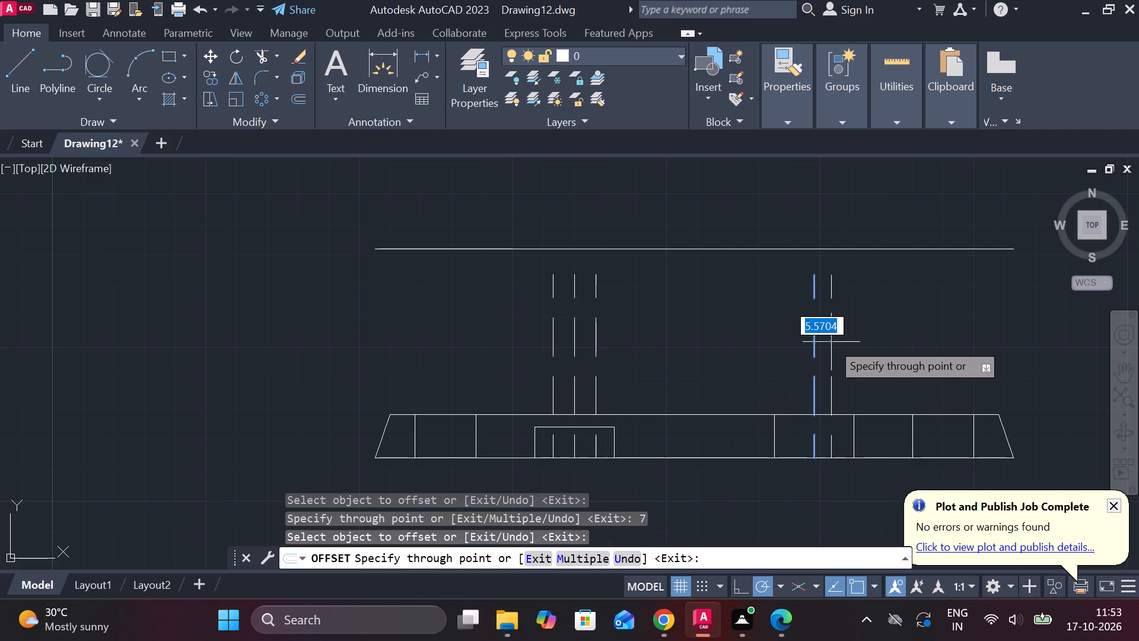
text(7)
key(space)
click(815, 337)
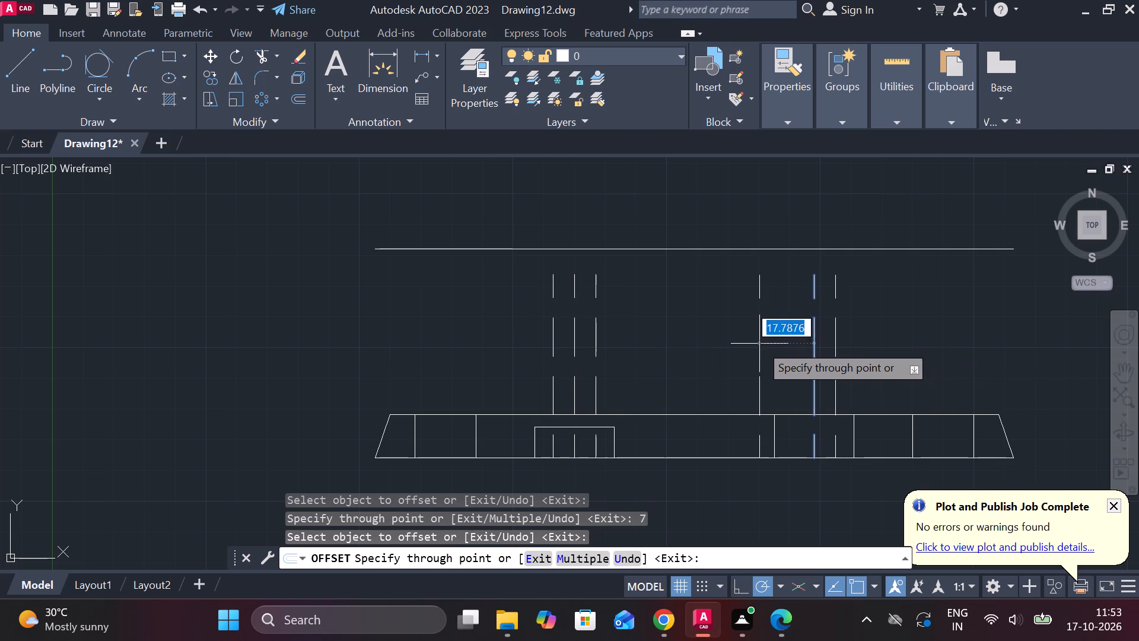
key(7)
key(Return)
middle_drag(892, 353, 892, 325)
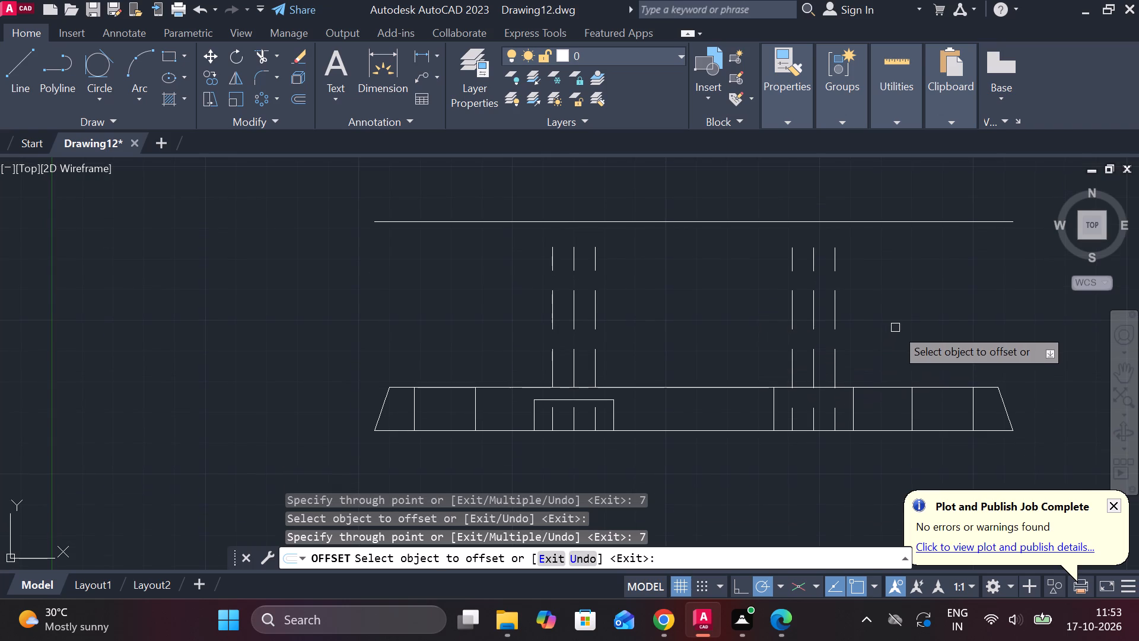
Draw a horizontal line leftward from 10 above the base on the right 26-wide pair's right vertical, past its left vertical.
scroll(895, 328, up, 1)
key(Escape)
middle_drag(890, 331, 869, 313)
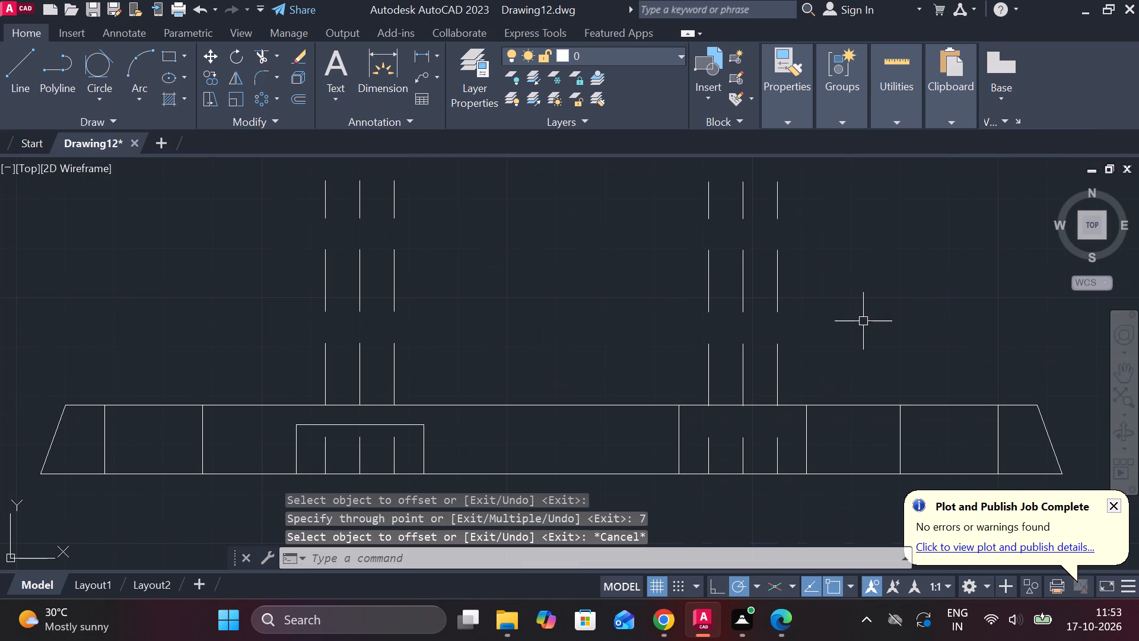
key(l)
key(Return)
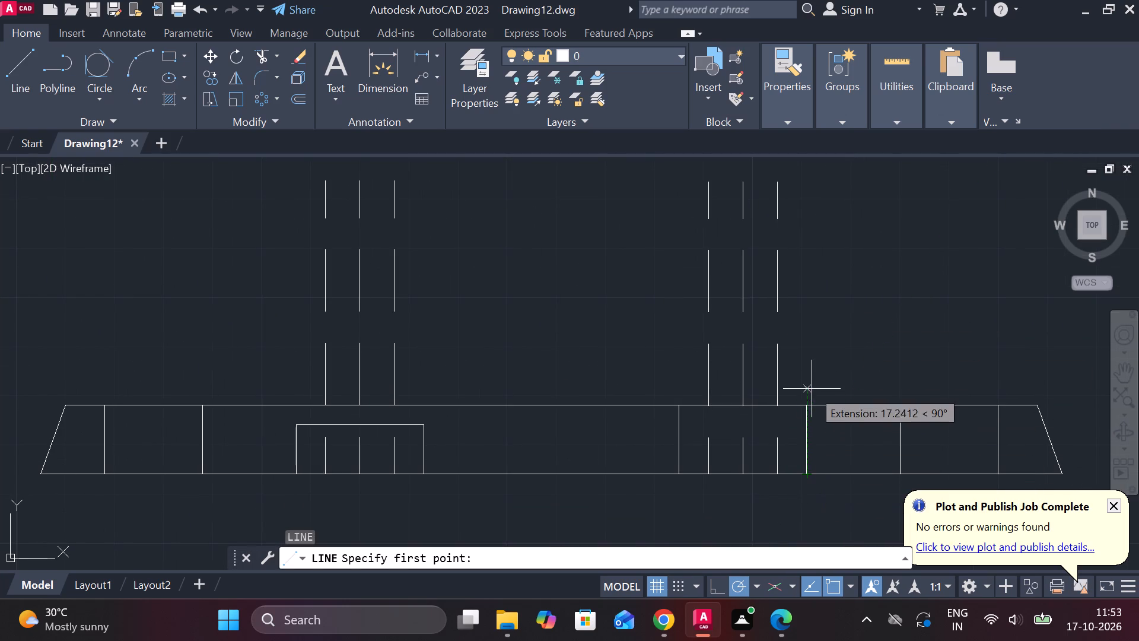
text(10)
key(Return)
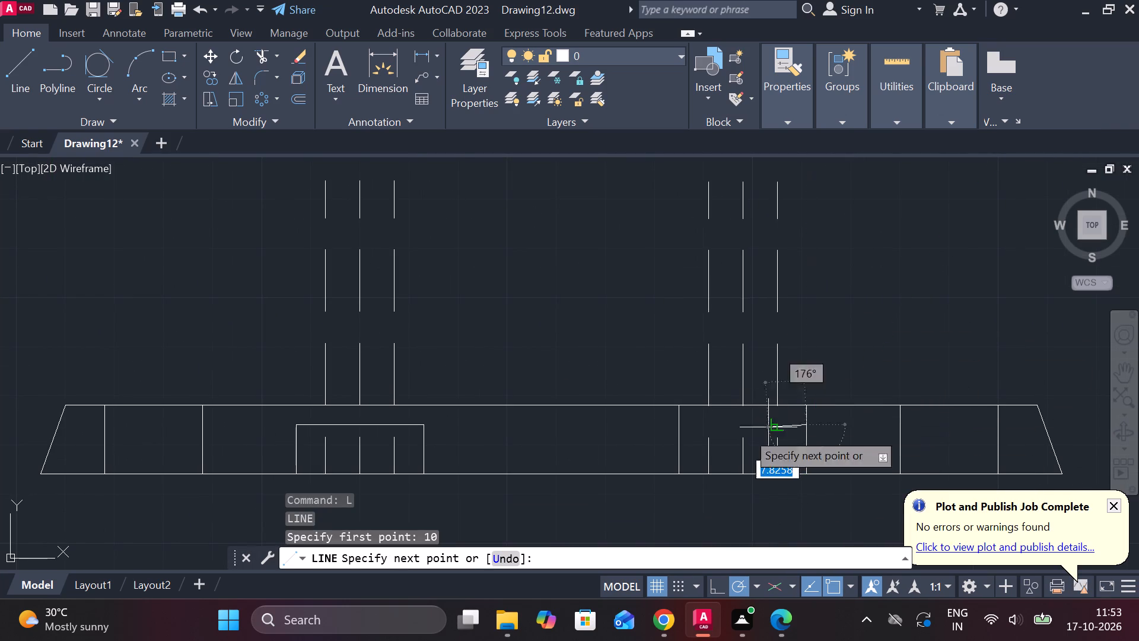
click(641, 426)
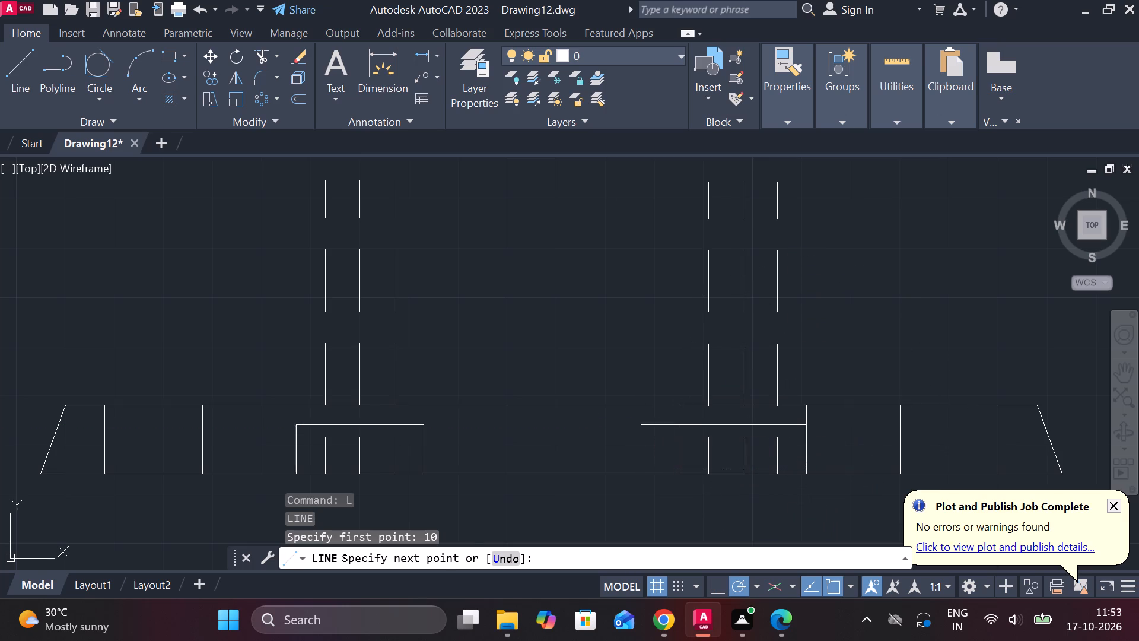
Trim the new line's left overhang and both verticals above it, leaving a 26 by 10 notch under the right centre line.
key(Escape)
scroll(658, 370, up, 2)
text(TR)
key(space)
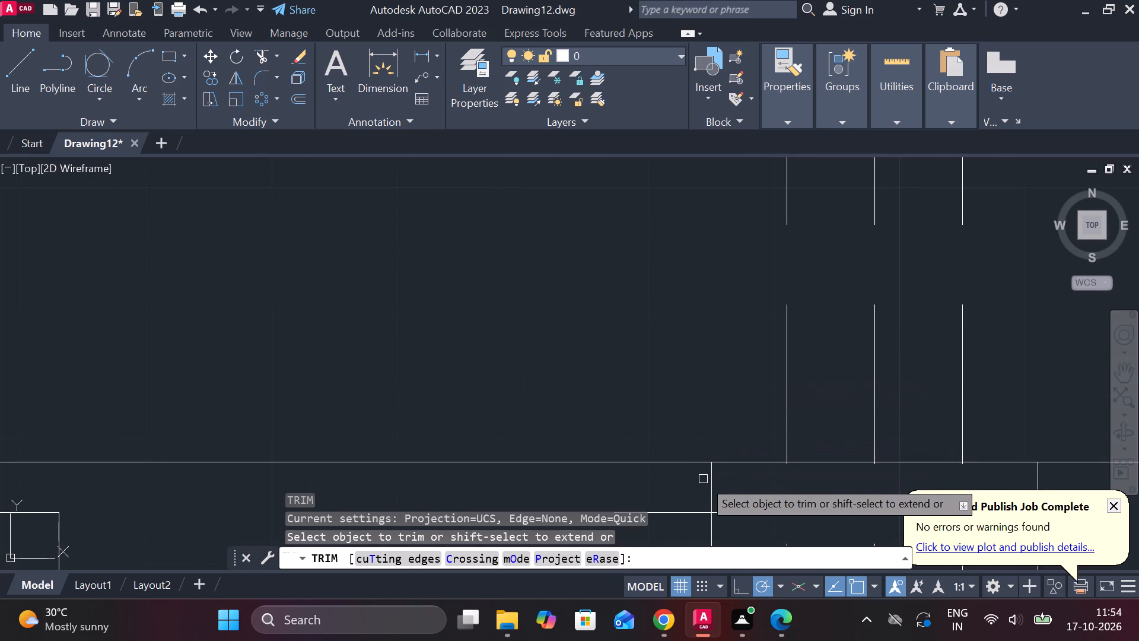
click(706, 483)
click(728, 491)
click(666, 510)
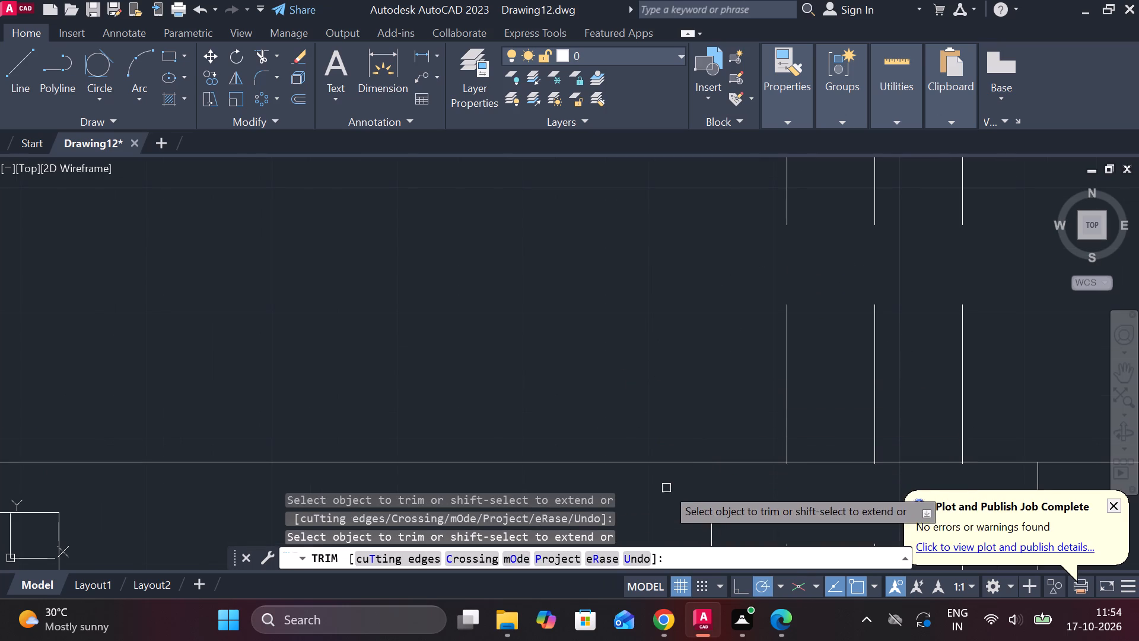
scroll(658, 448, down, 1)
middle_drag(645, 392, 547, 265)
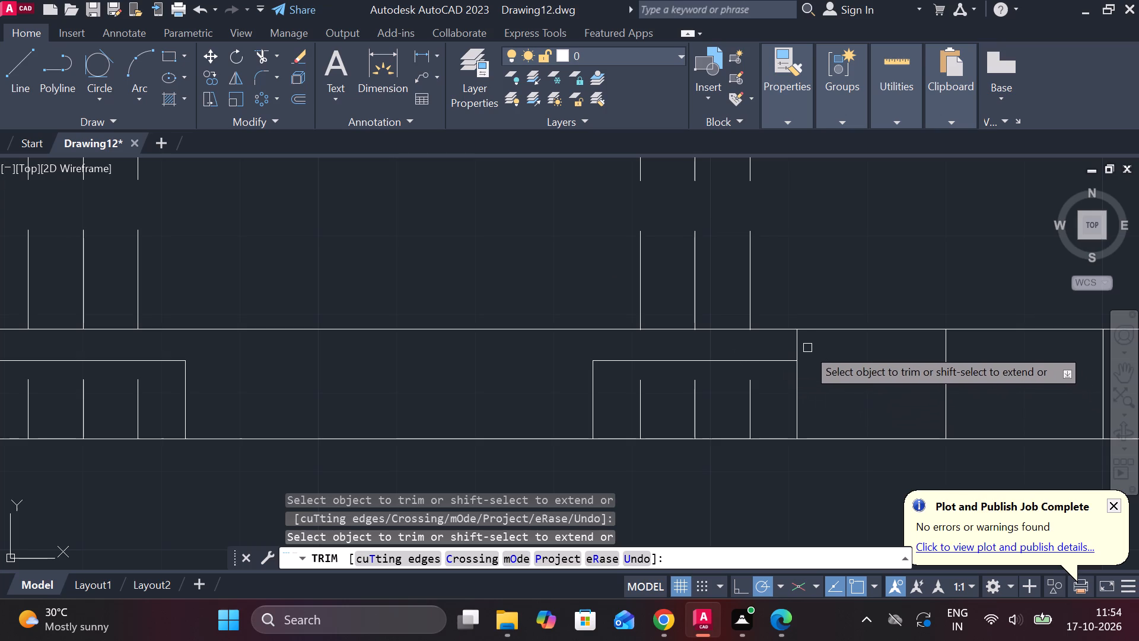
click(800, 344)
click(800, 386)
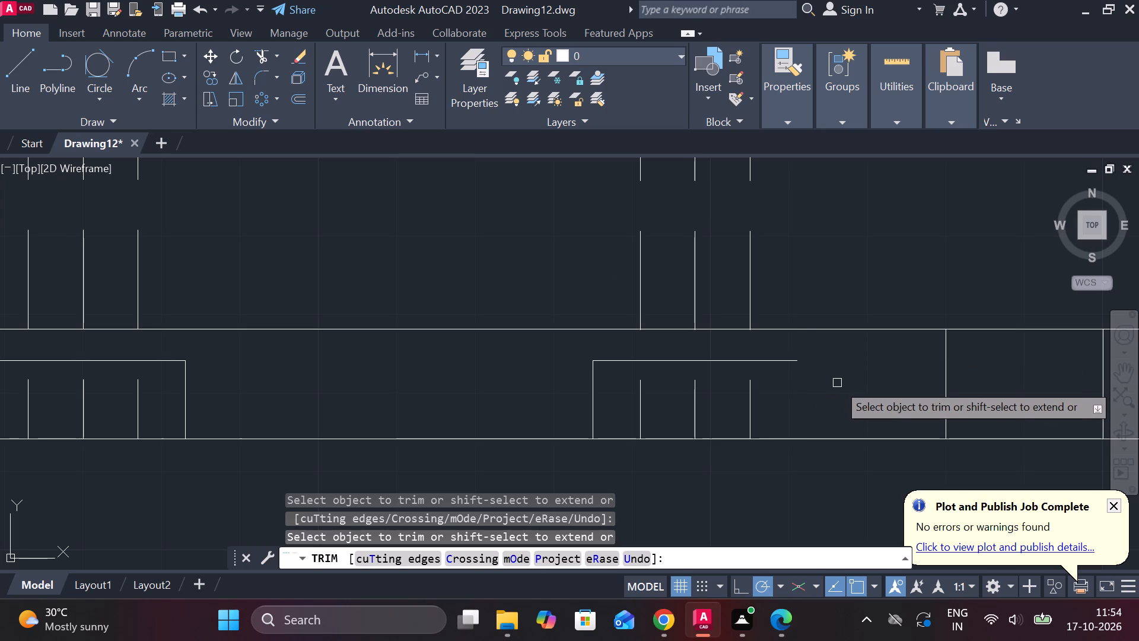
key(ctrl+z)
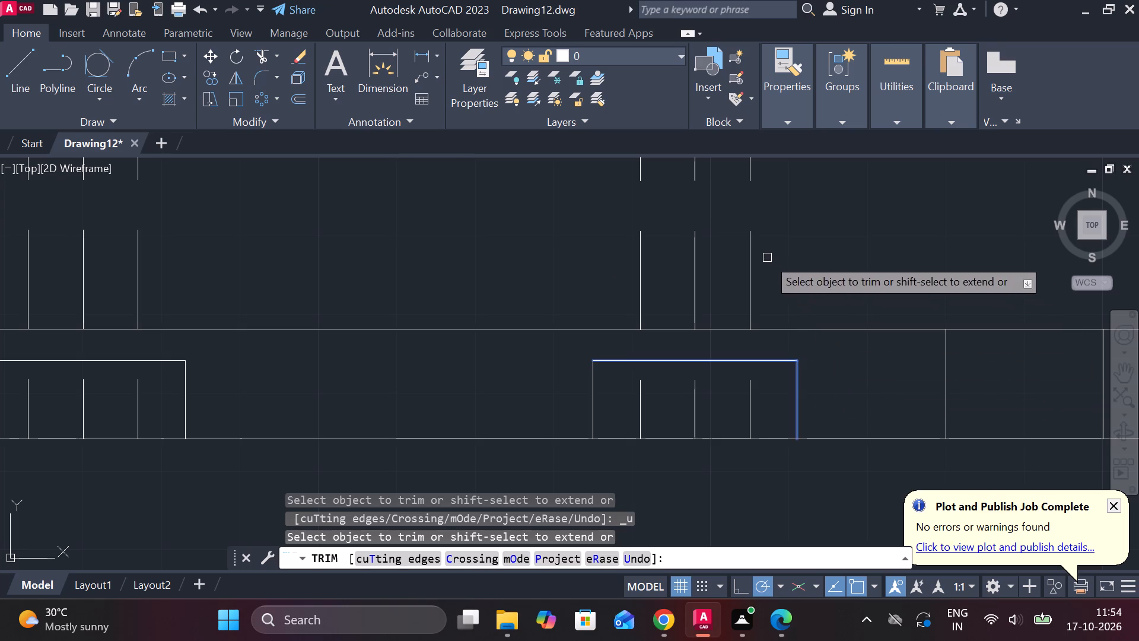
key(Escape)
scroll(764, 255, down, 1)
middle_drag(789, 258, 819, 306)
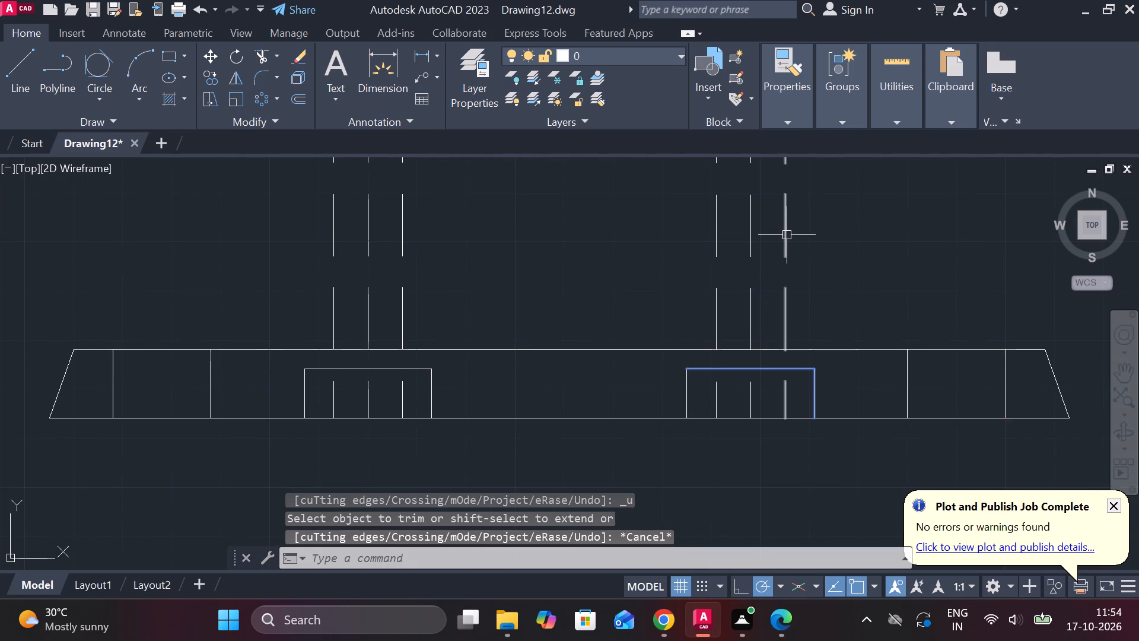
Change the linetype of the four lines offset by 7 from the centre lines to solid, keeping the centre lines dashed.
click(786, 233)
click(714, 236)
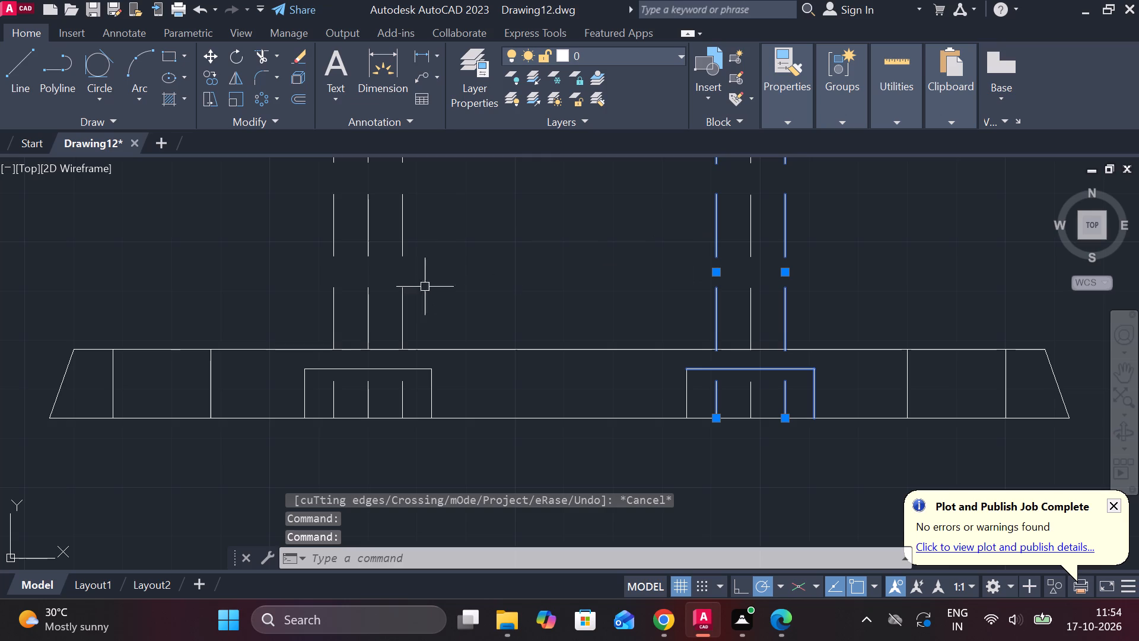
click(402, 233)
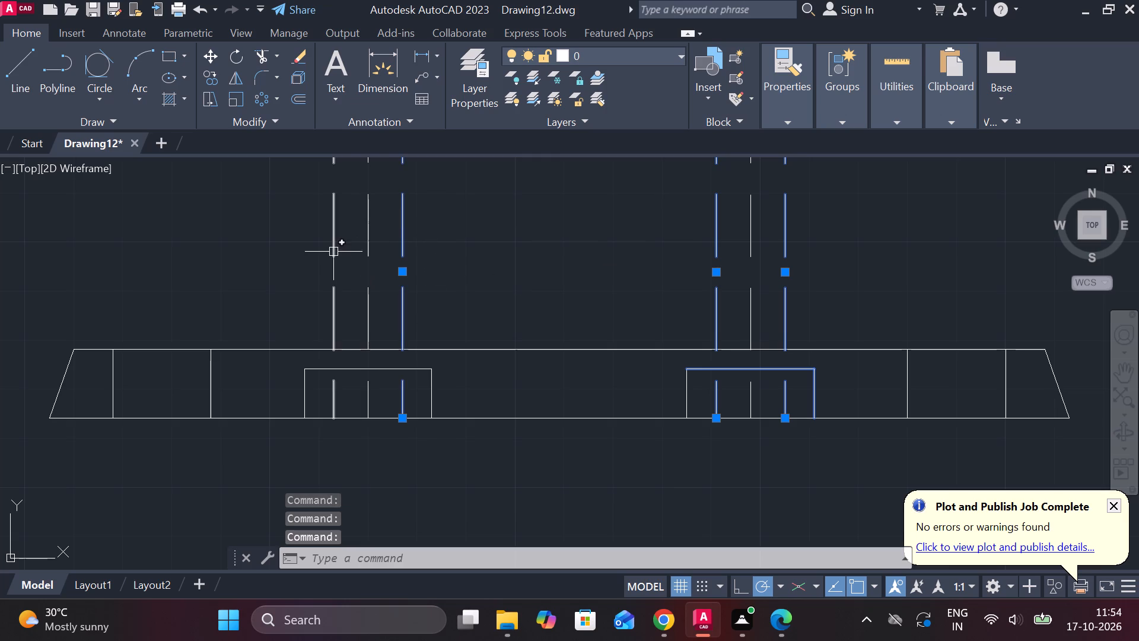
click(333, 252)
scroll(820, 198, down, 2)
middle_drag(829, 211, 825, 291)
click(777, 127)
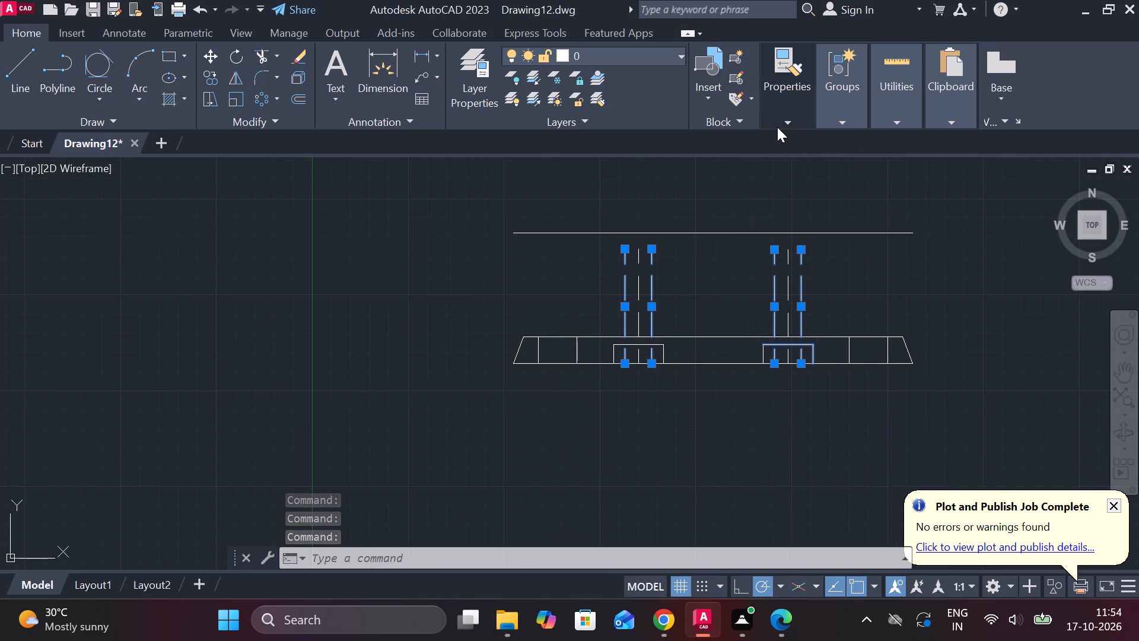
double_click(878, 161)
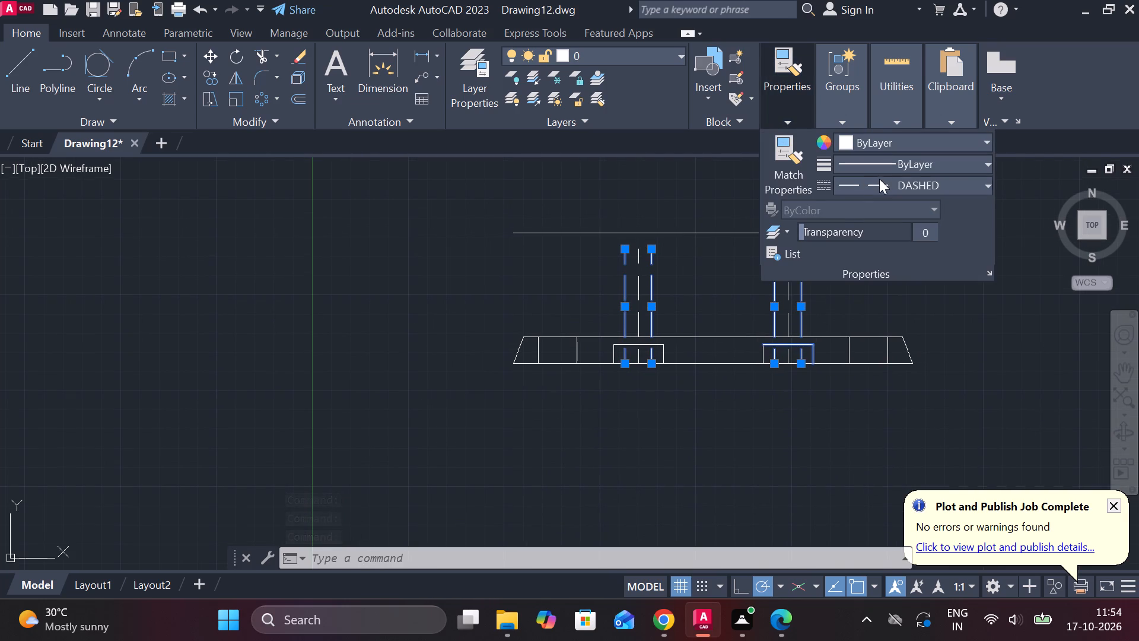
click(880, 179)
scroll(887, 207, up, 1)
click(898, 207)
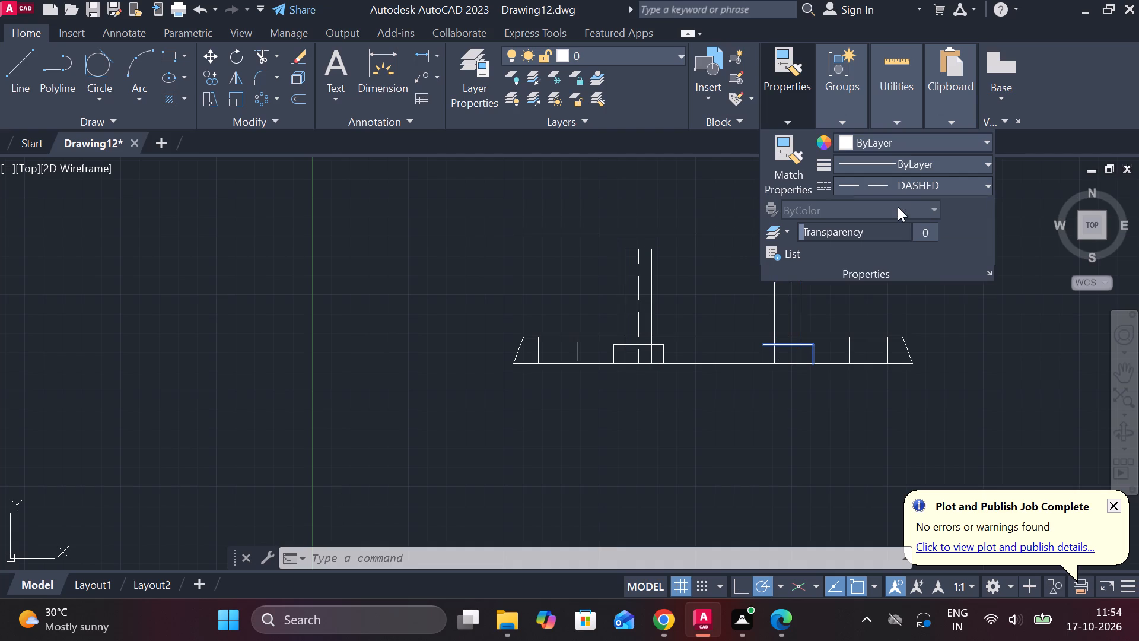
key(Escape)
Extend the side lines and dashed centre lines of both columns up to the upper horizontal line.
scroll(626, 281, up, 3)
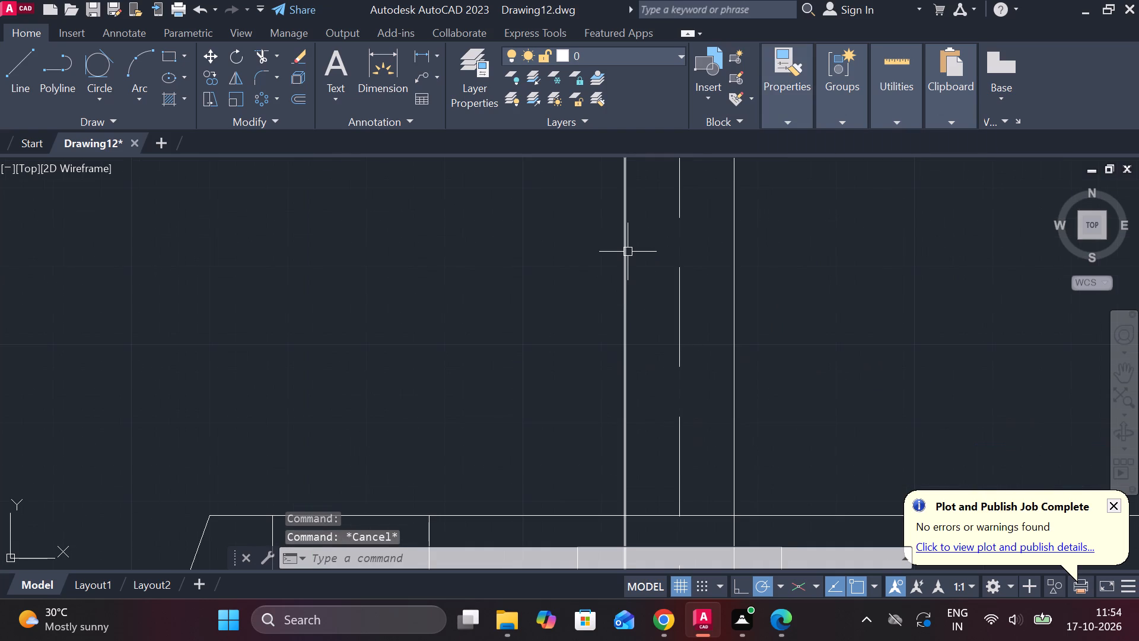
middle_drag(646, 292, 597, 405)
text(EX)
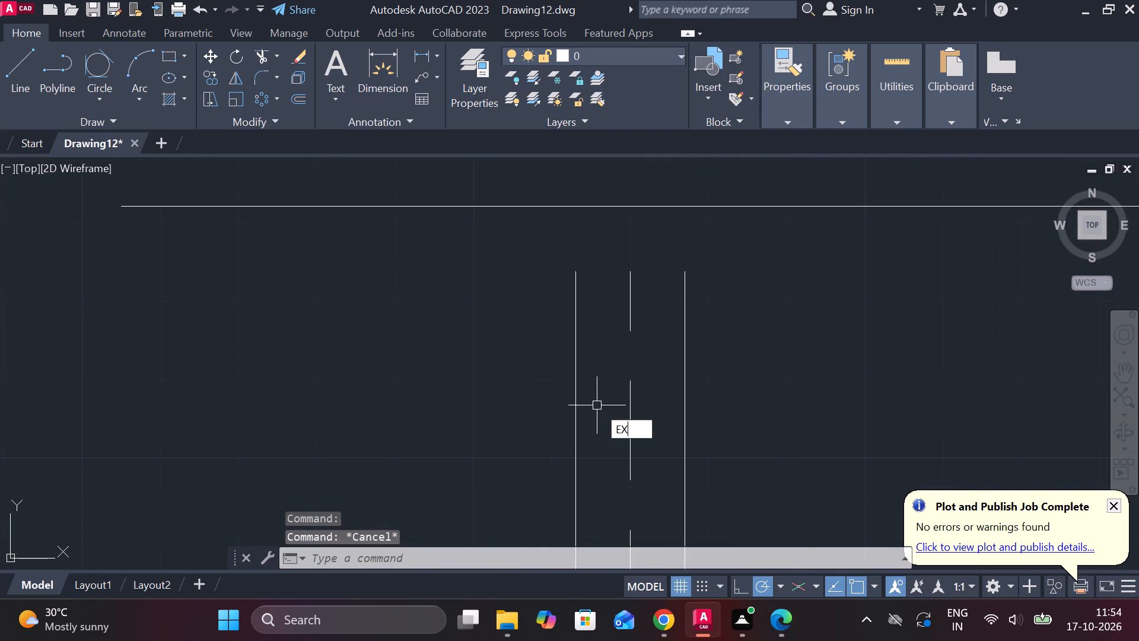
key(space)
click(572, 332)
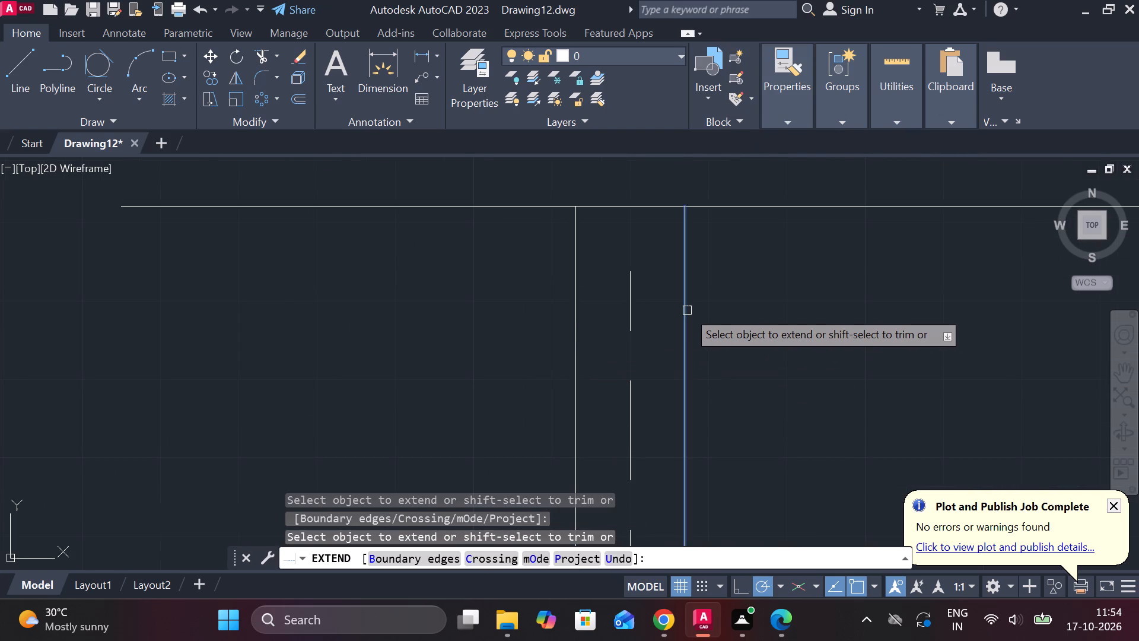
click(687, 310)
click(631, 306)
scroll(737, 318, down, 2)
middle_drag(757, 320, 648, 322)
click(800, 337)
click(828, 325)
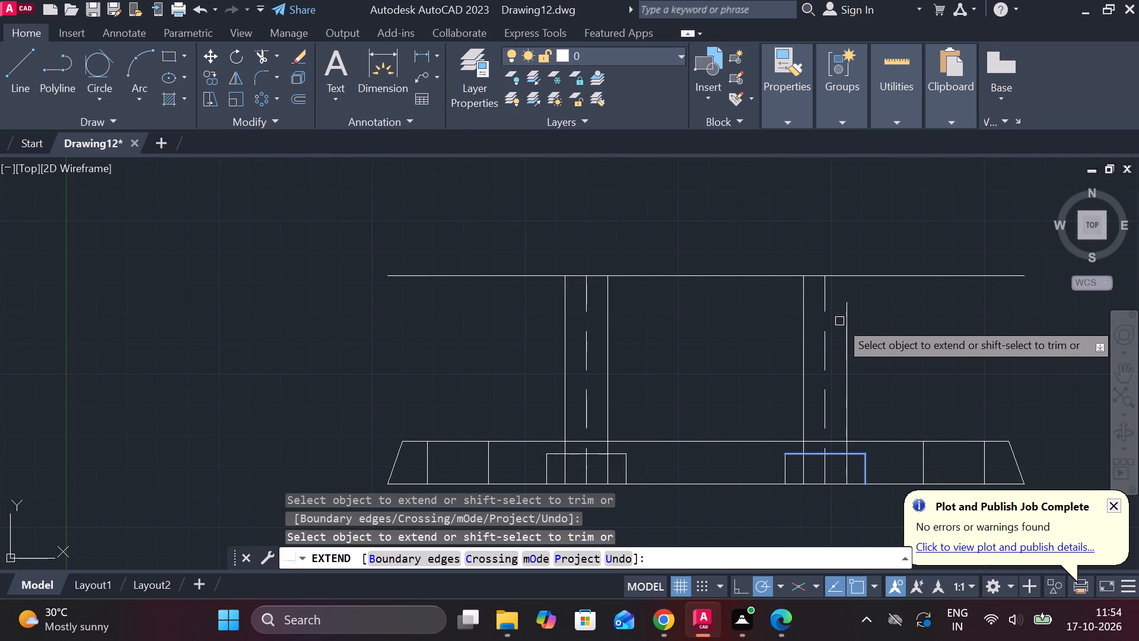
click(844, 320)
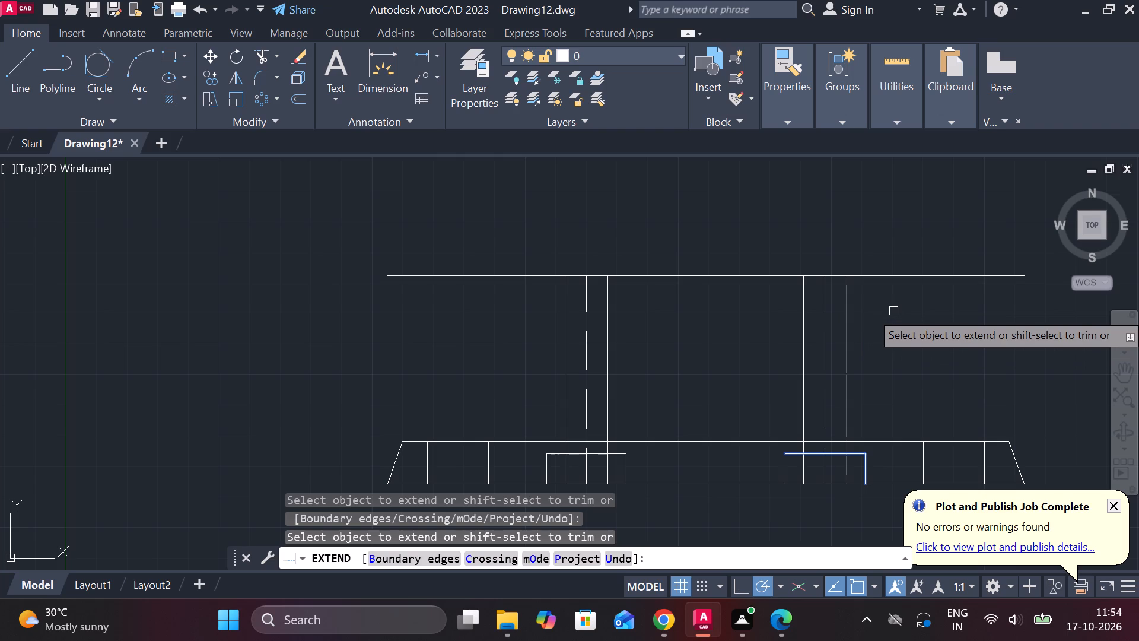
key(Escape)
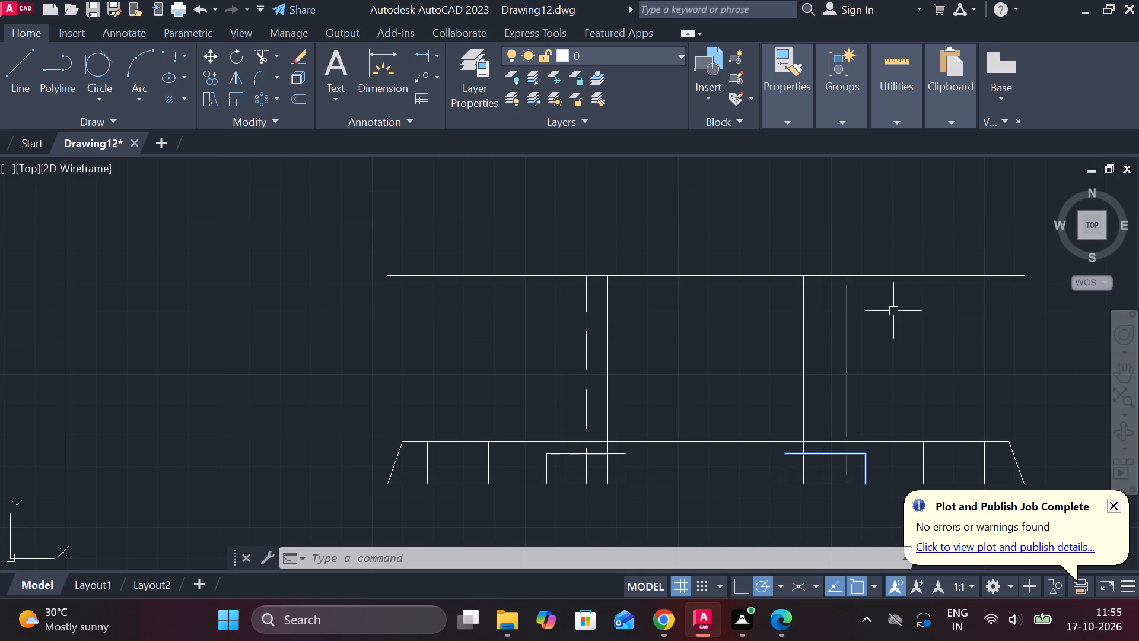
Trim the left column's three lines inside the notch and the base's top edge between the column's sides.
text(TR)
key(space)
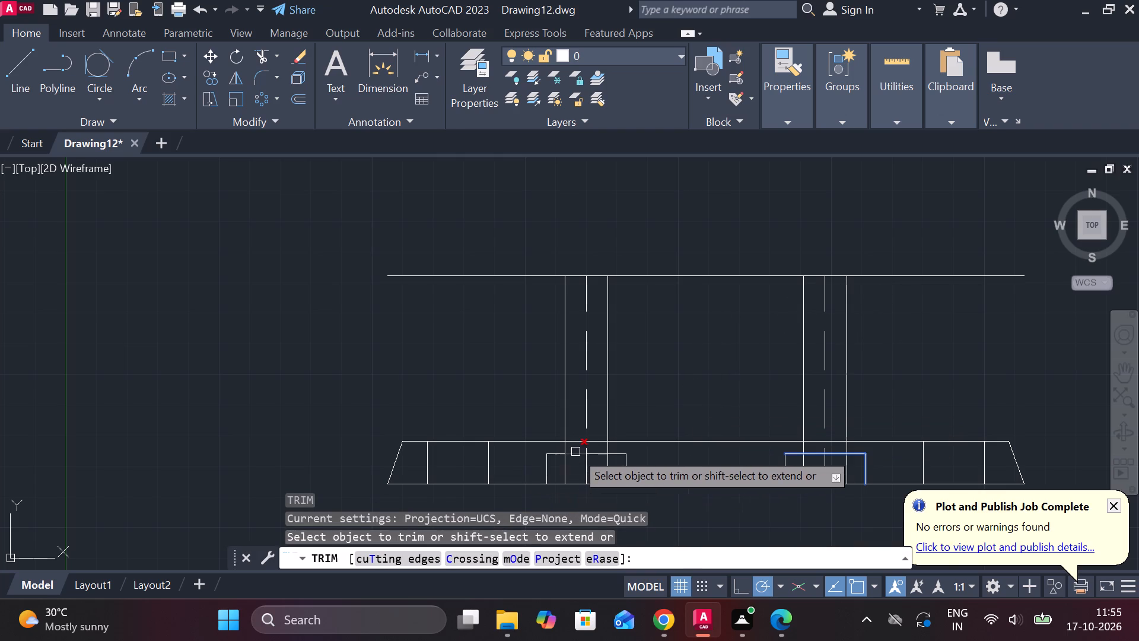
scroll(577, 452, up, 3)
middle_drag(715, 497, 721, 410)
drag(733, 426, 514, 439)
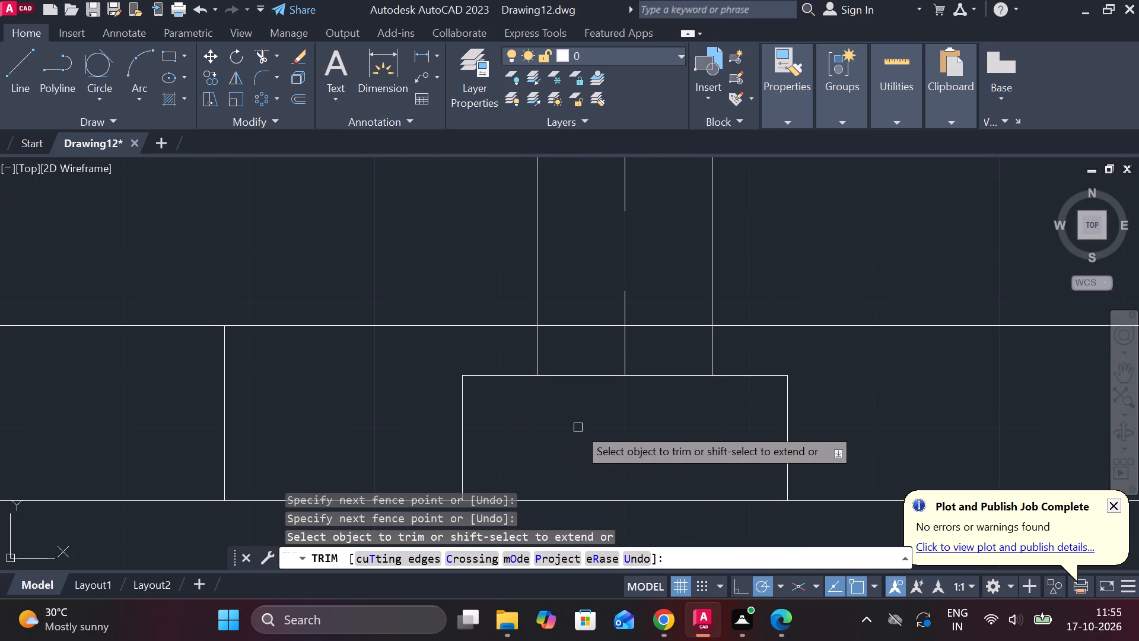
click(583, 323)
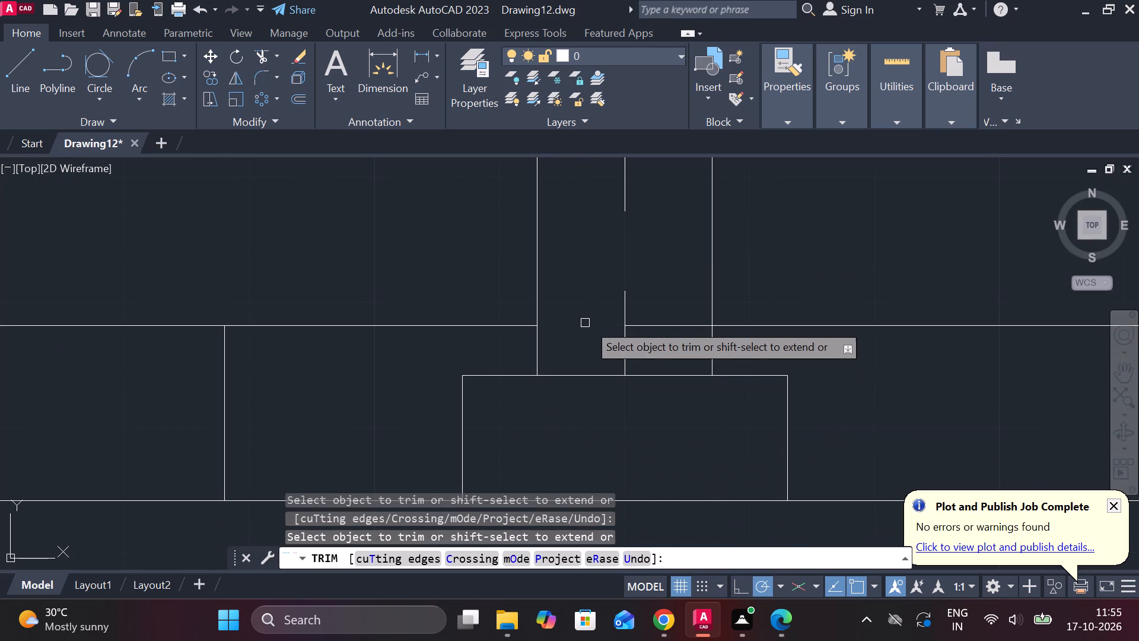
click(665, 319)
click(664, 328)
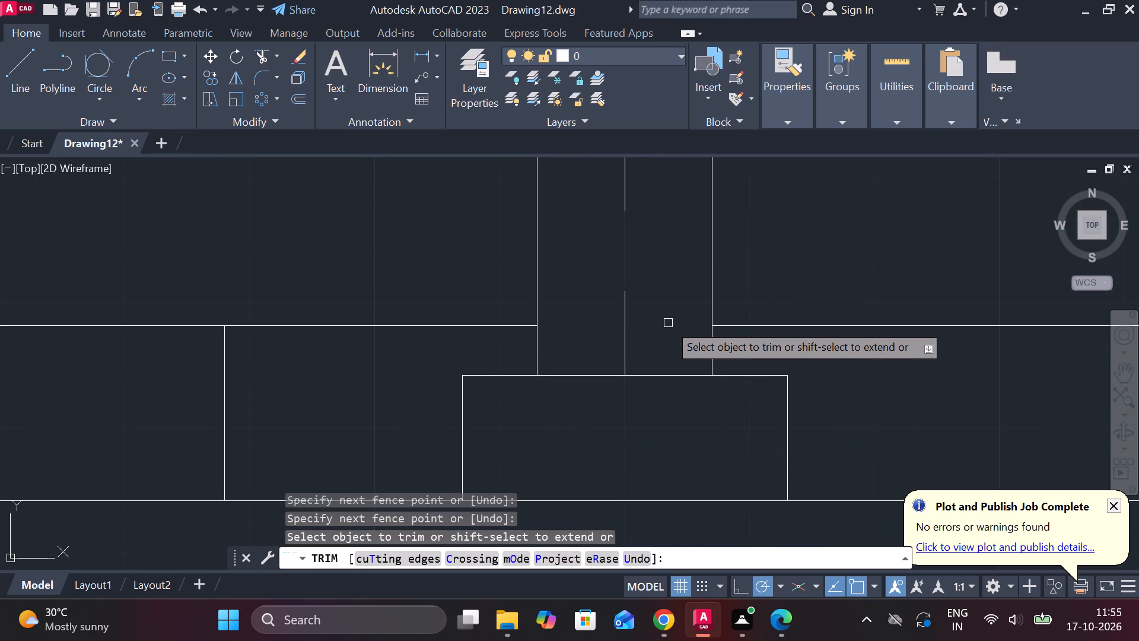
scroll(668, 323, down, 2)
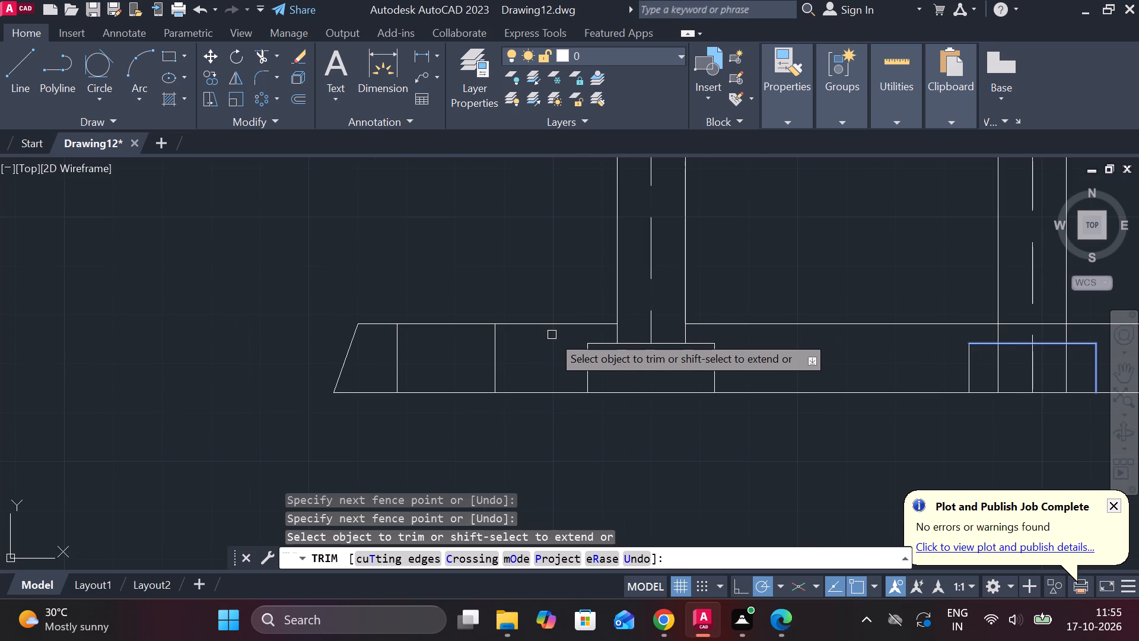
middle_drag(797, 288, 728, 347)
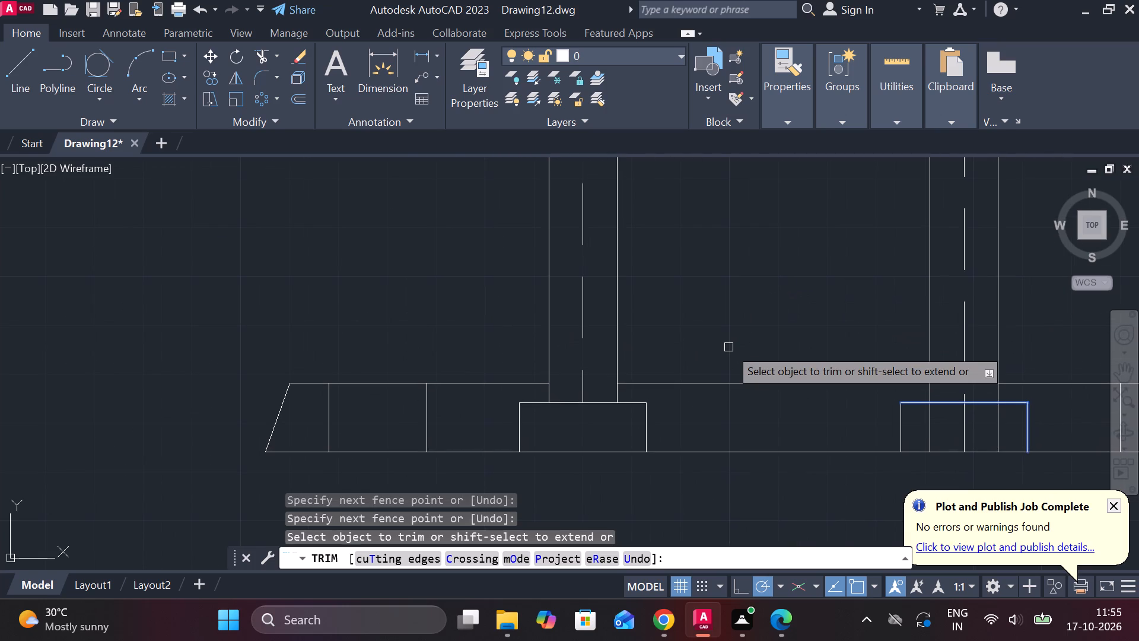
scroll(728, 322, down, 1)
middle_drag(722, 308, 711, 335)
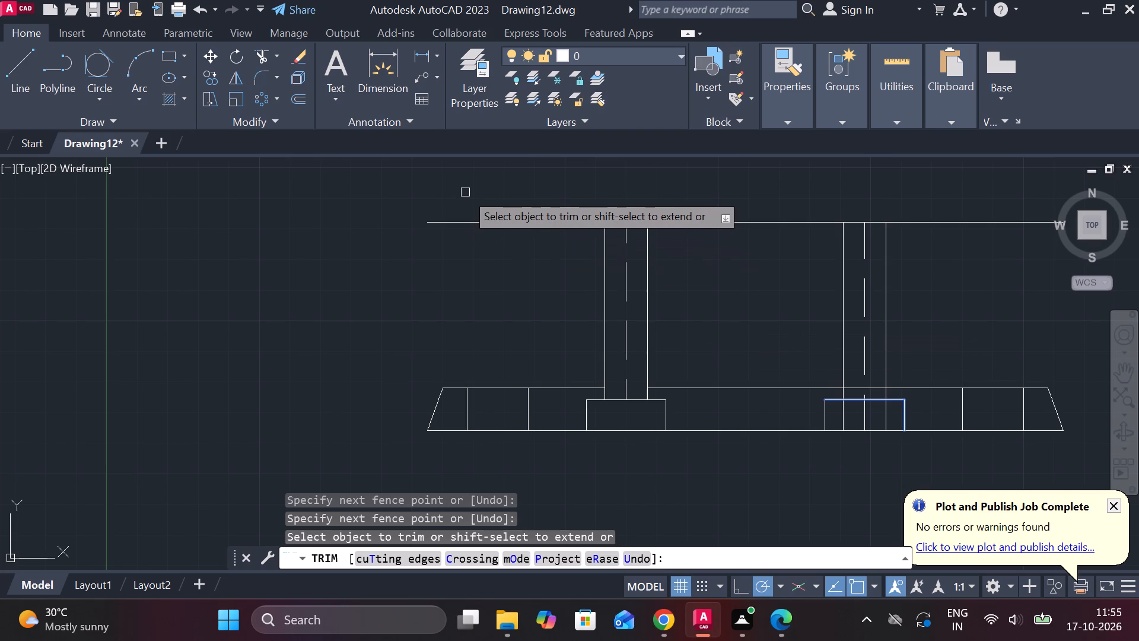
key(Escape)
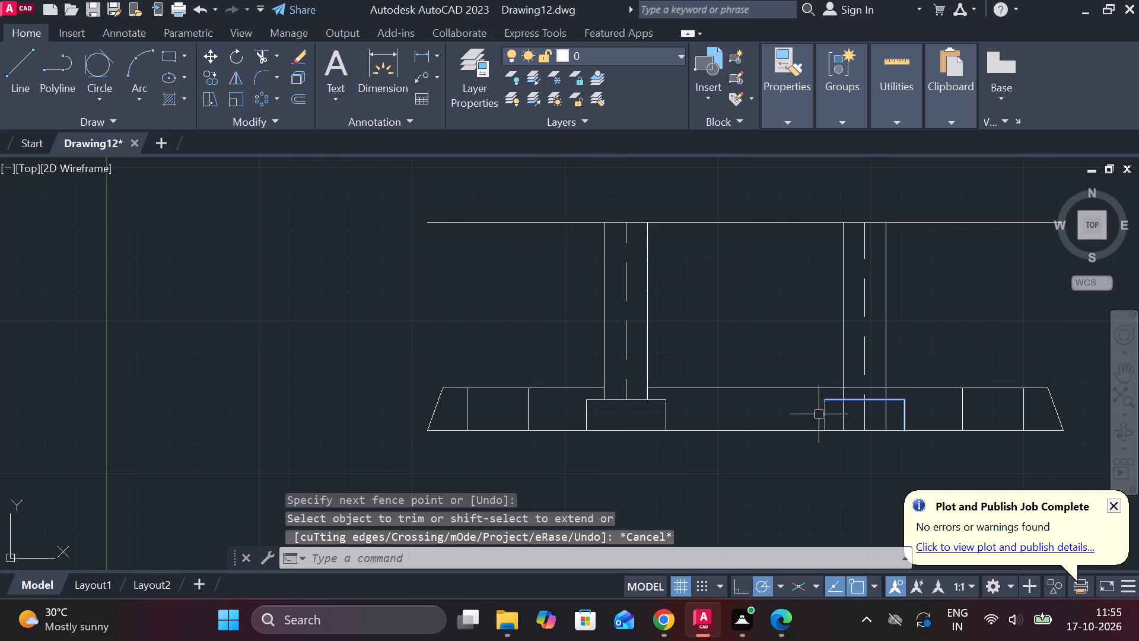
Draw a vertical line from the midpoint of the base's bottom edge up past the upper horizontal line.
key(l)
key(Return)
click(748, 435)
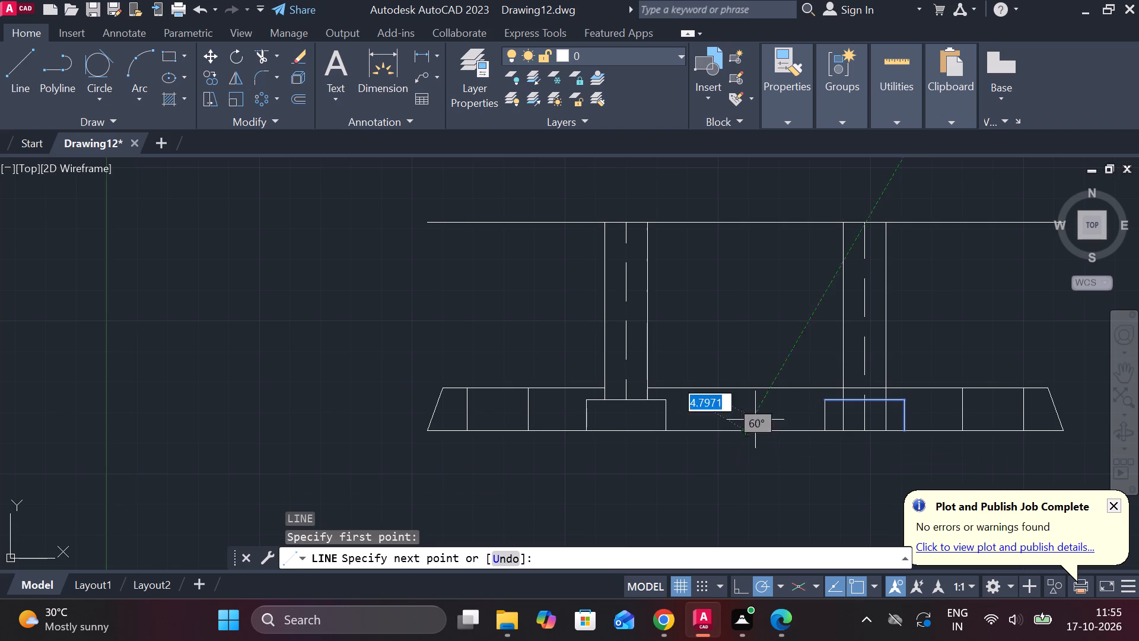
click(755, 177)
key(Escape)
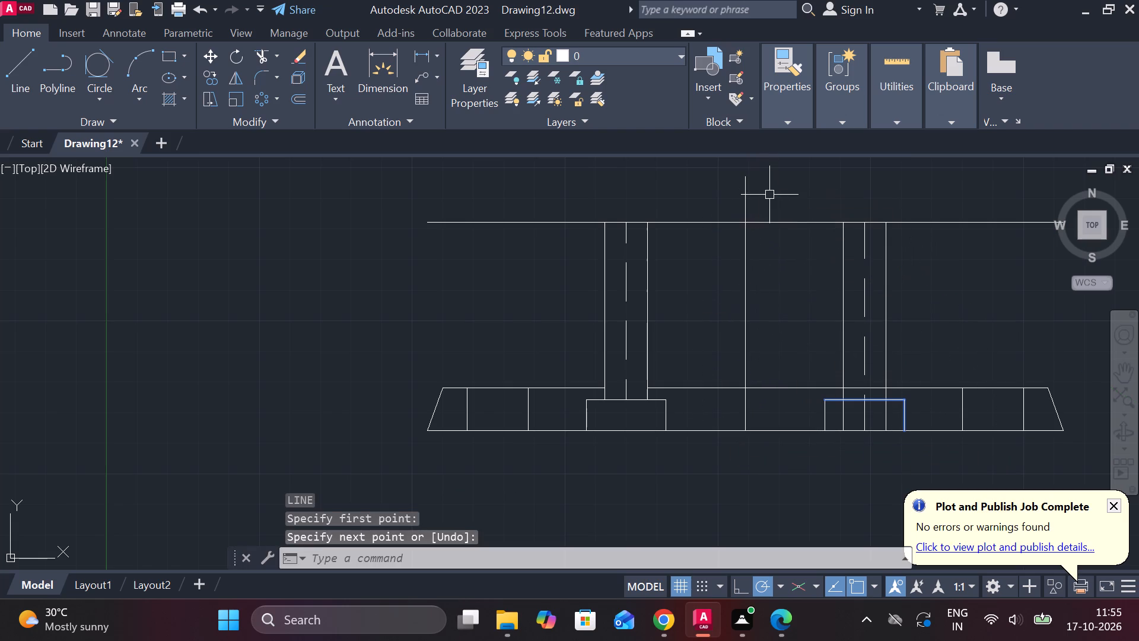
Offset the vertical line through the middle of the base by 28 to both sides.
click(743, 193)
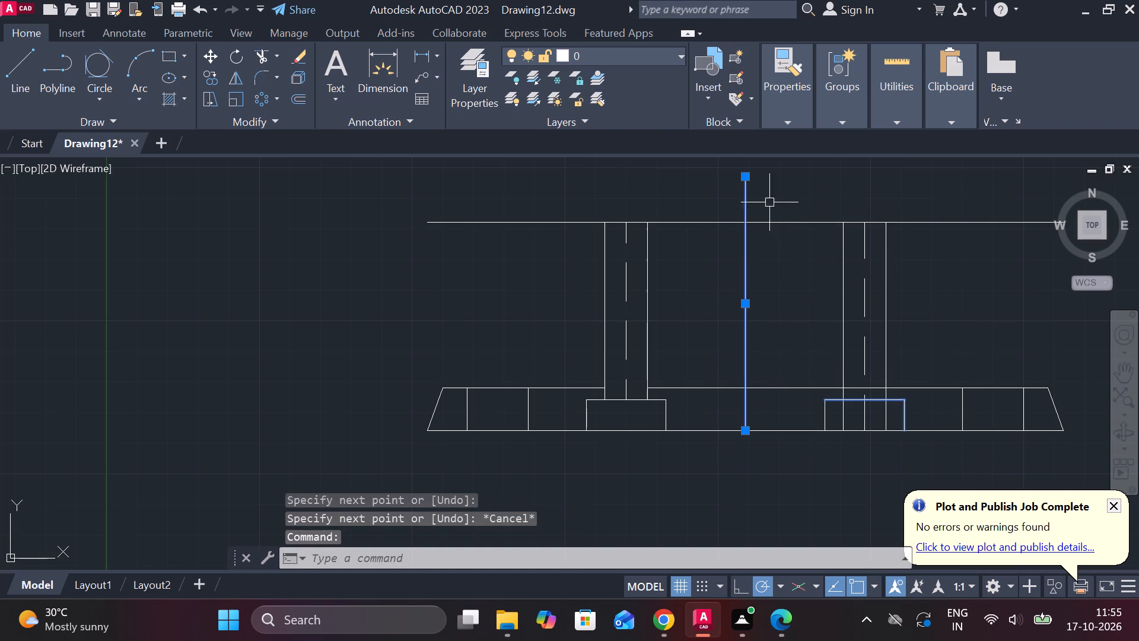
key(o)
key(Return)
key(Return)
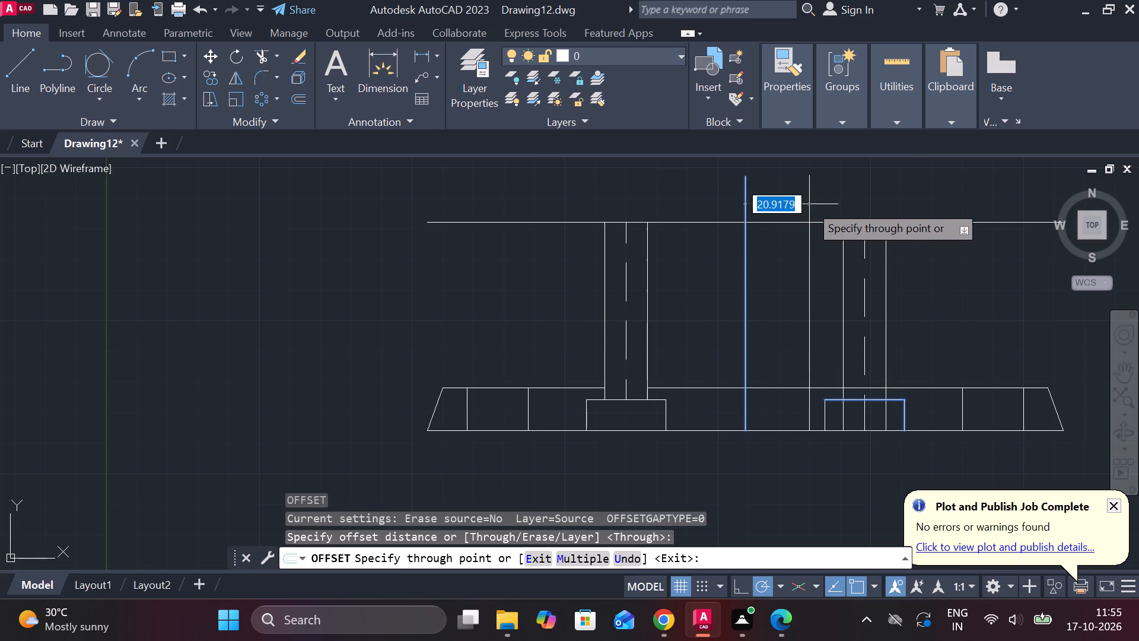
text(28)
key(space)
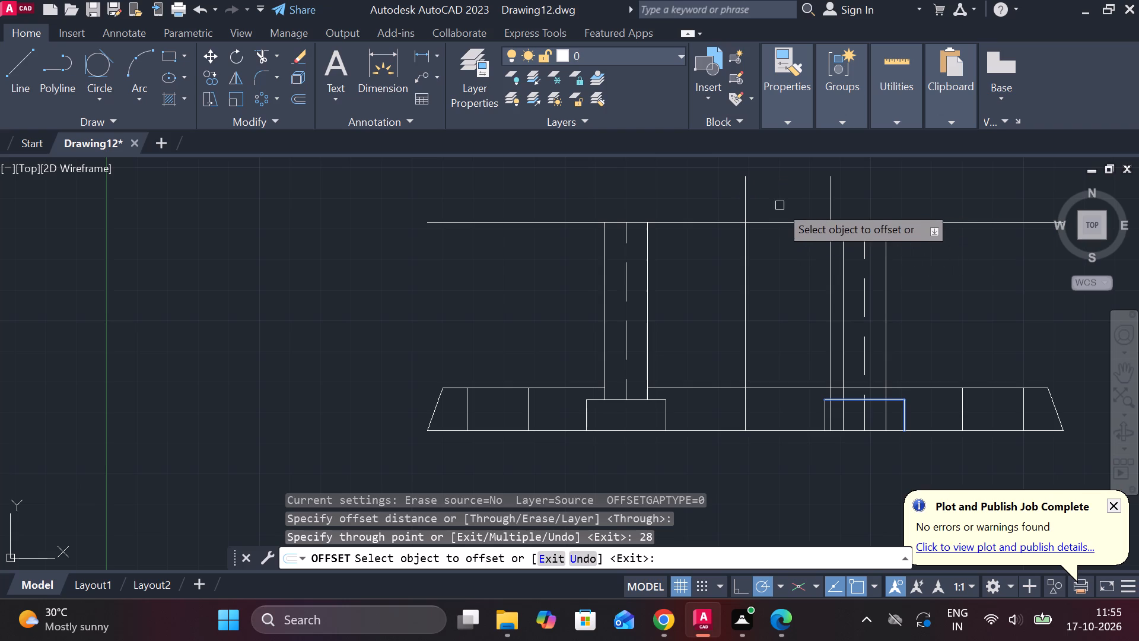
double_click(746, 196)
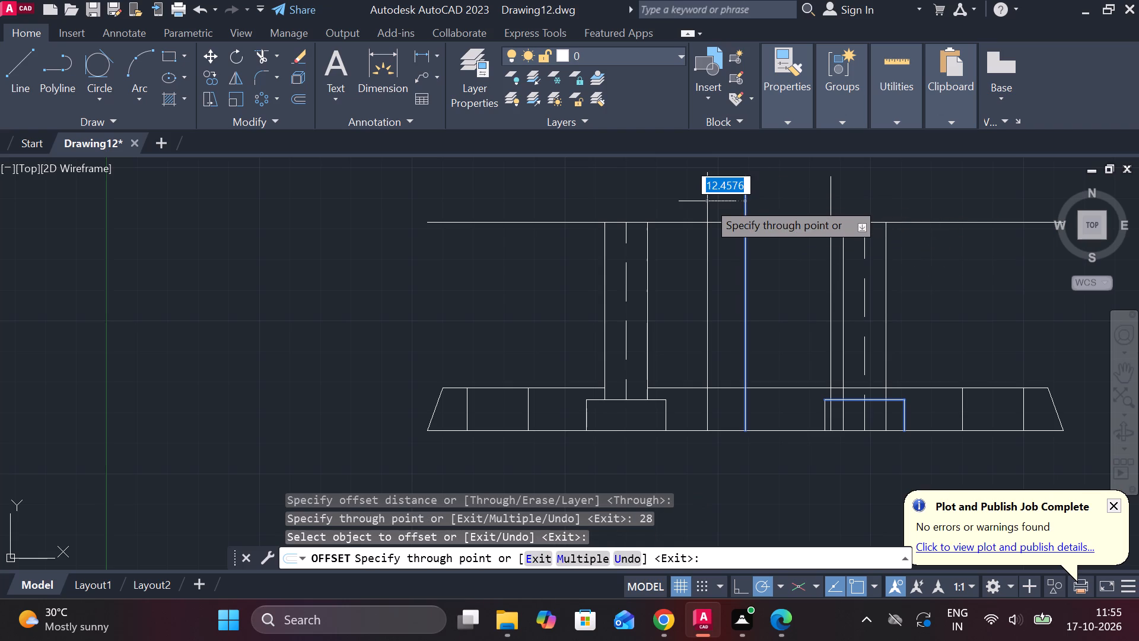
text(28)
key(space)
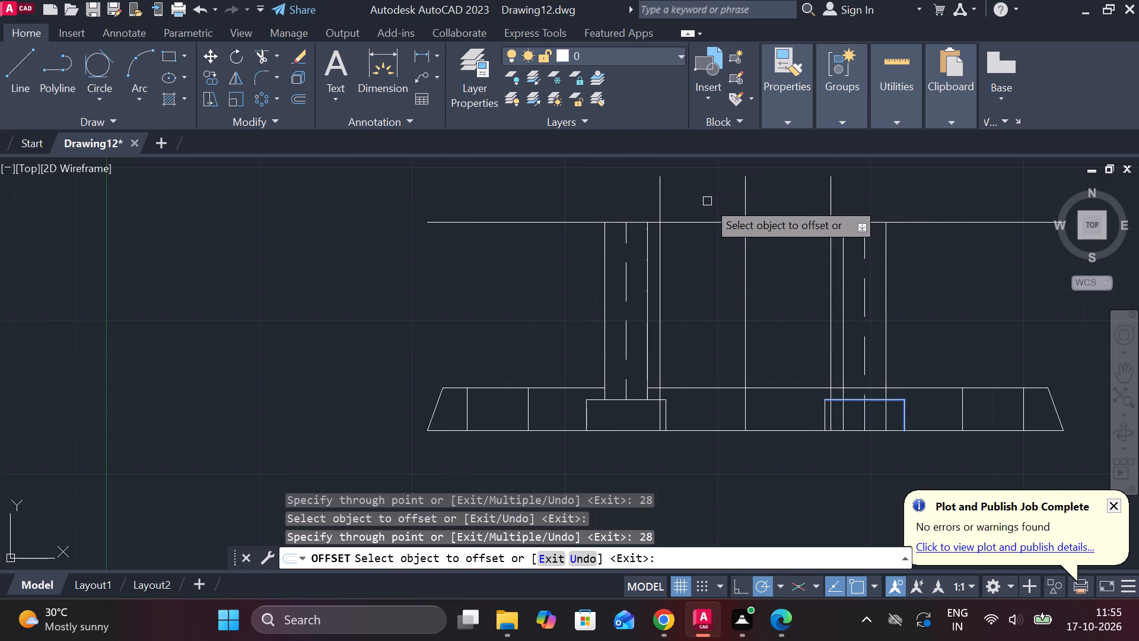
key(Escape)
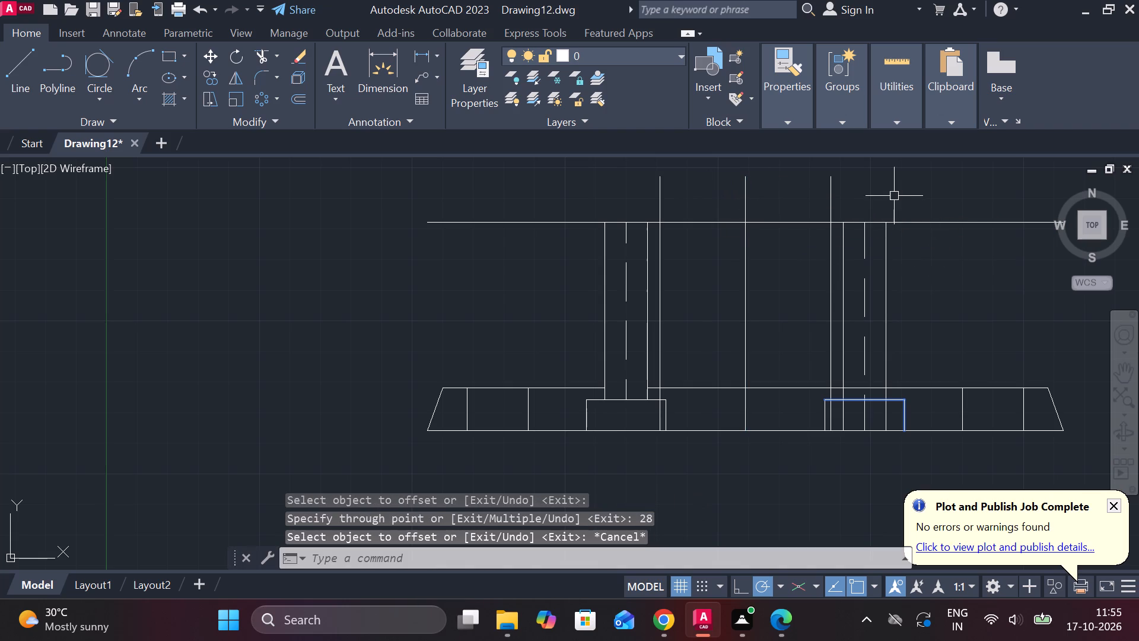
Trim the middle vertical line and its two offset copies where they project above the upper horizontal line.
key(t)
text(R)
key(space)
drag(872, 203, 615, 197)
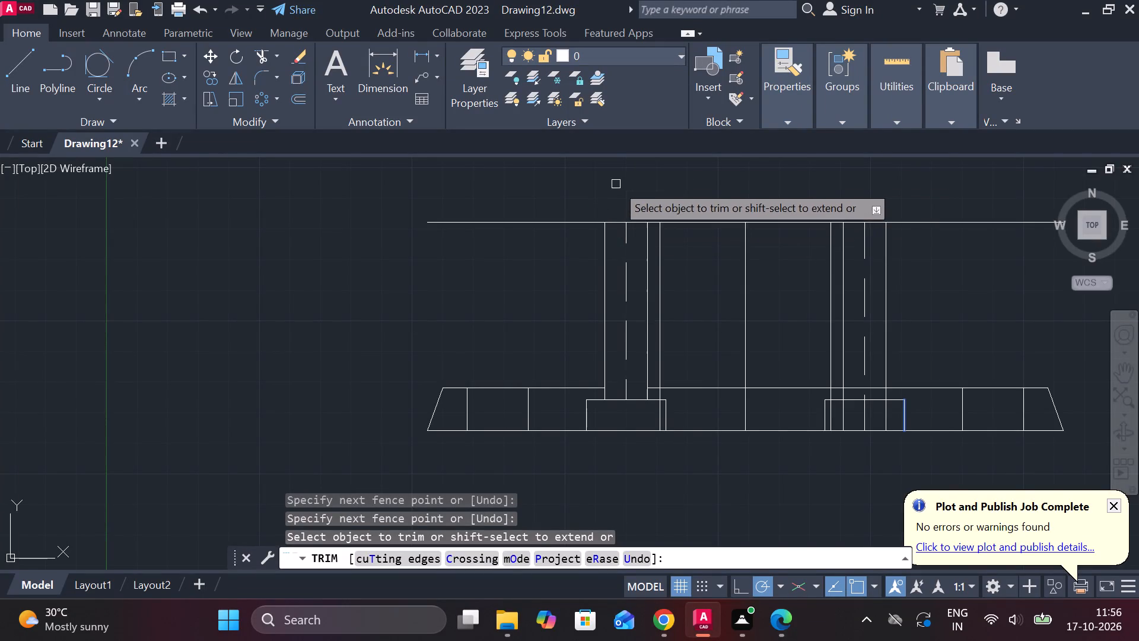
key(Escape)
Offset the upper horizontal line downward by 20.
click(569, 224)
text(O)
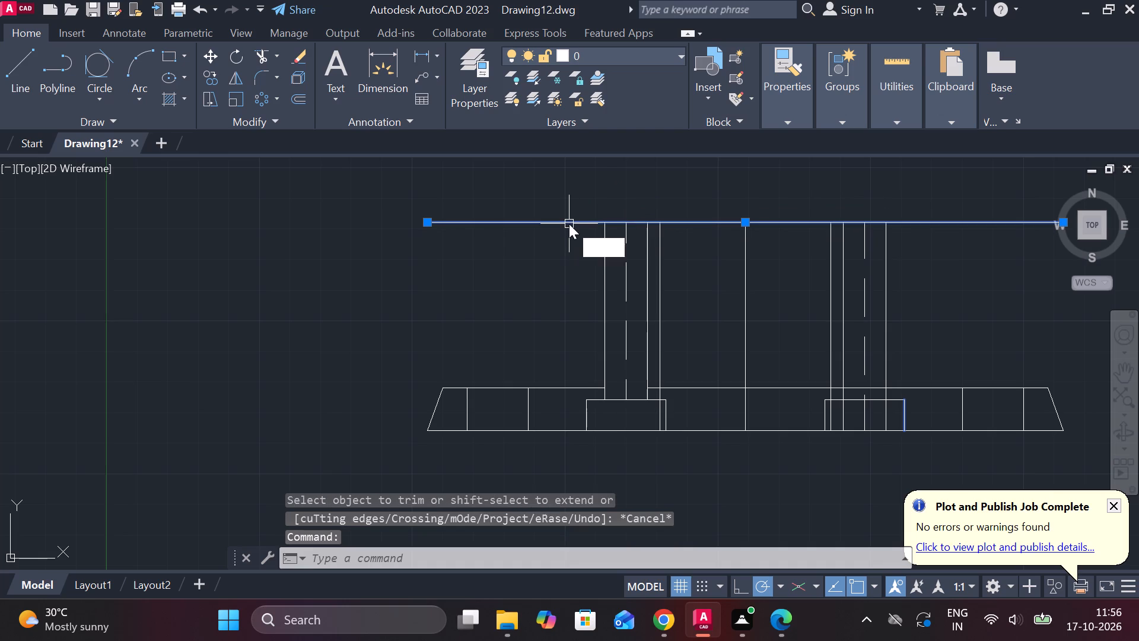
key(space)
key(space)
key(2)
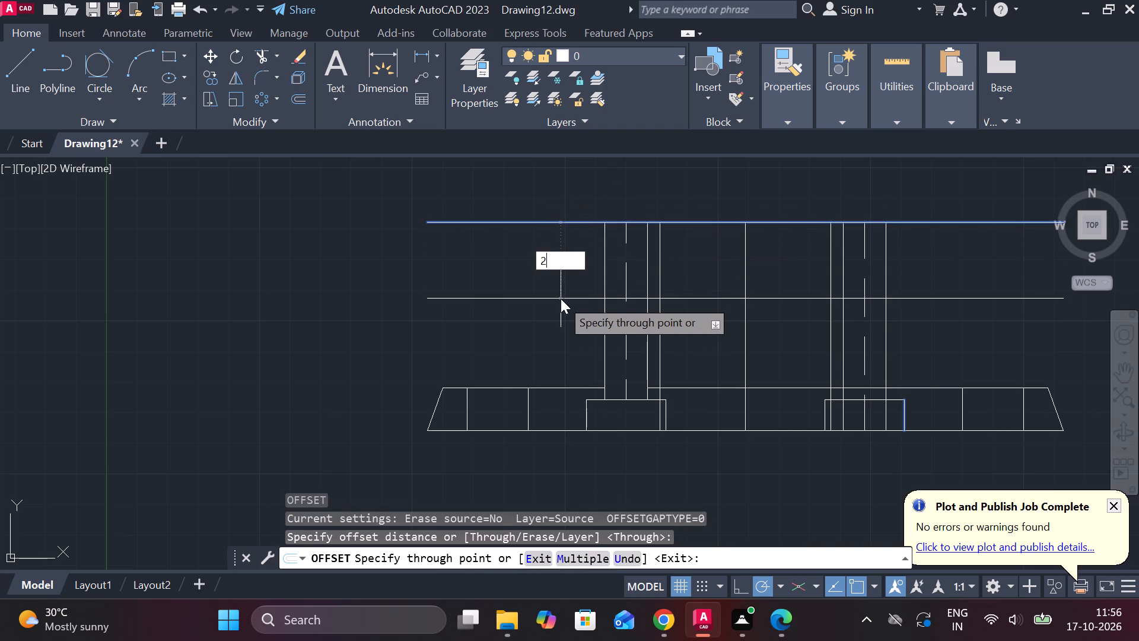
key(0)
key(Return)
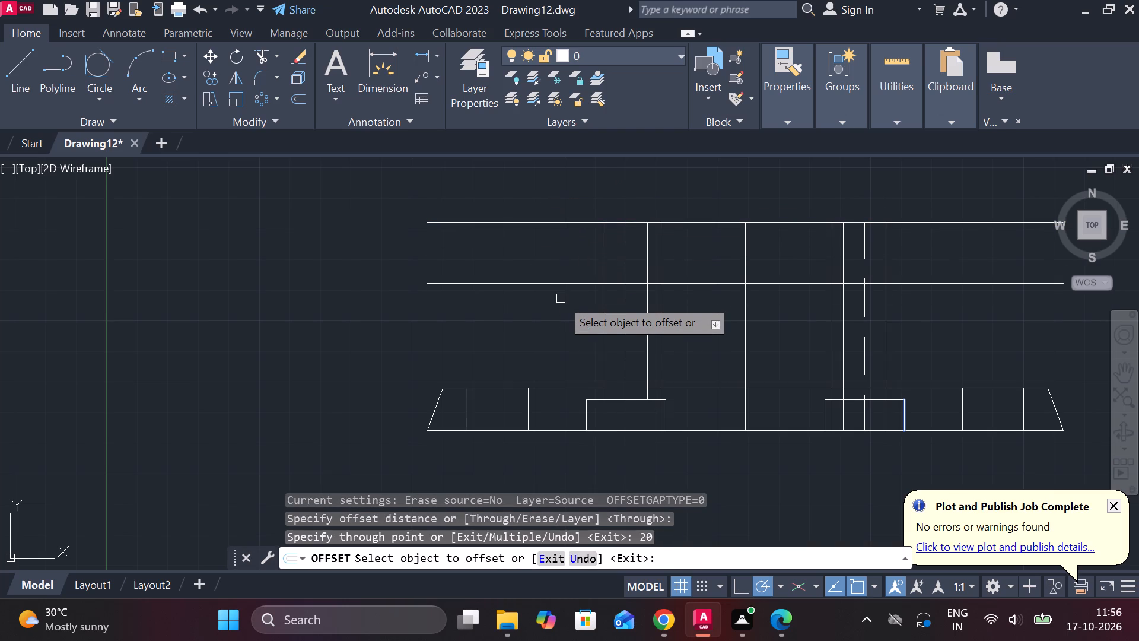
middle_drag(592, 195, 578, 195)
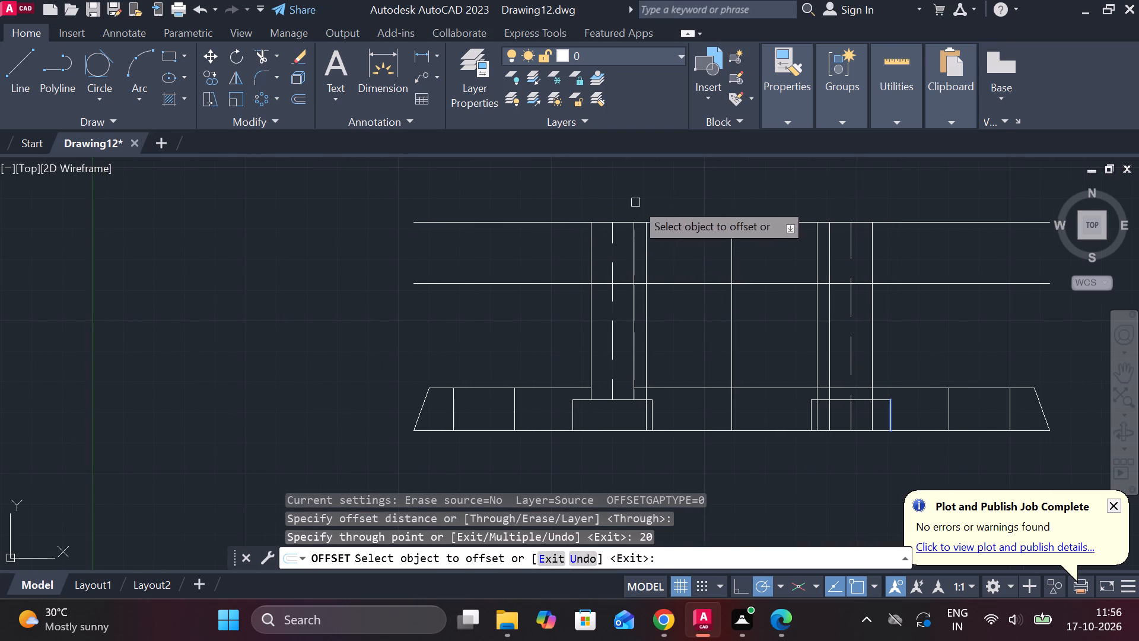
key(Escape)
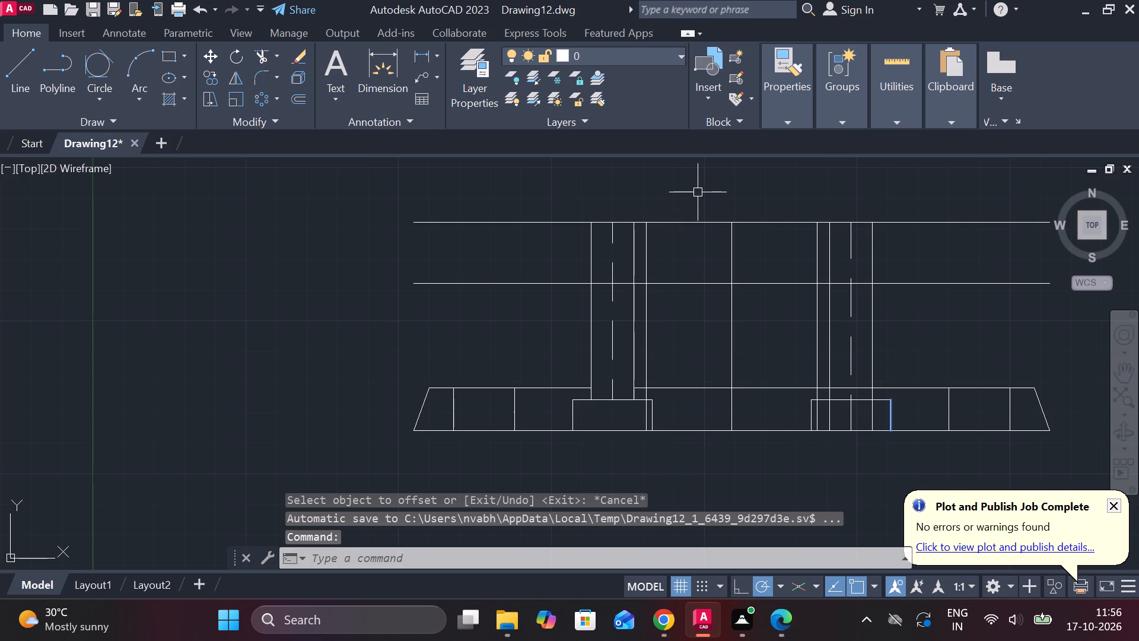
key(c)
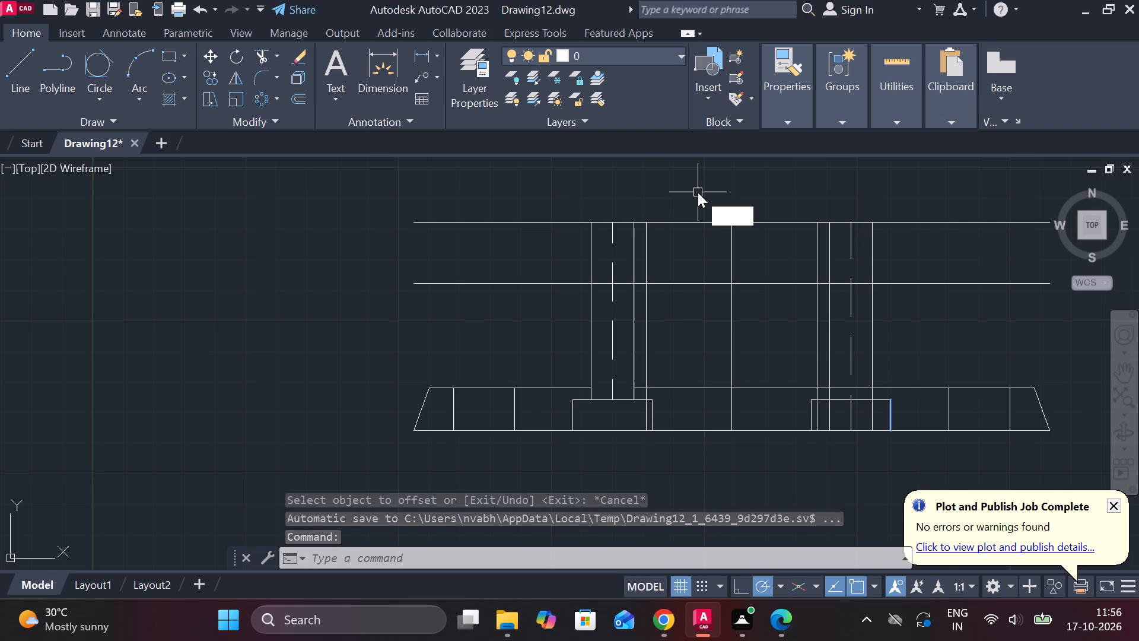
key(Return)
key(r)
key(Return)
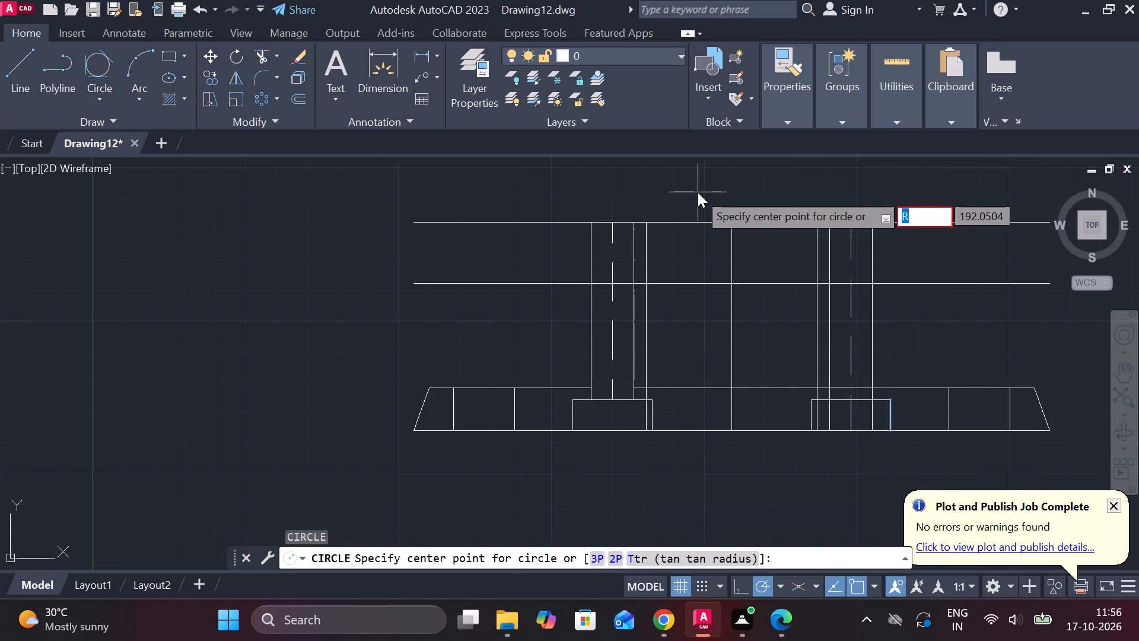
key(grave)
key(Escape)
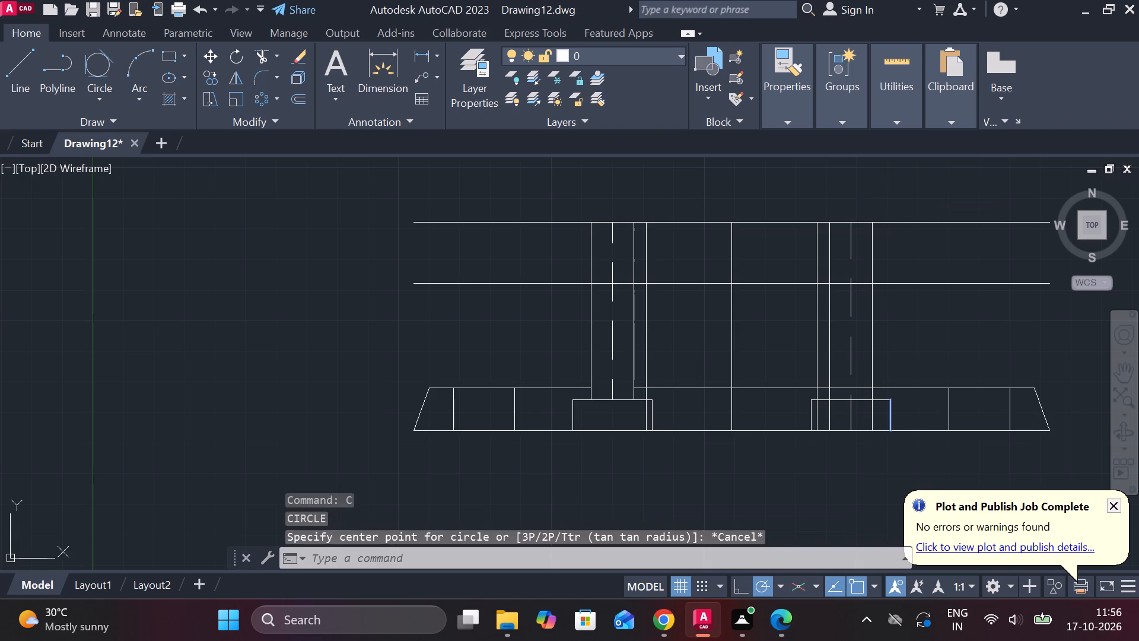
Draw a circle of radius 24 centred where the middle vertical line crosses the lower of the two long horizontal lines.
key(c)
key(Return)
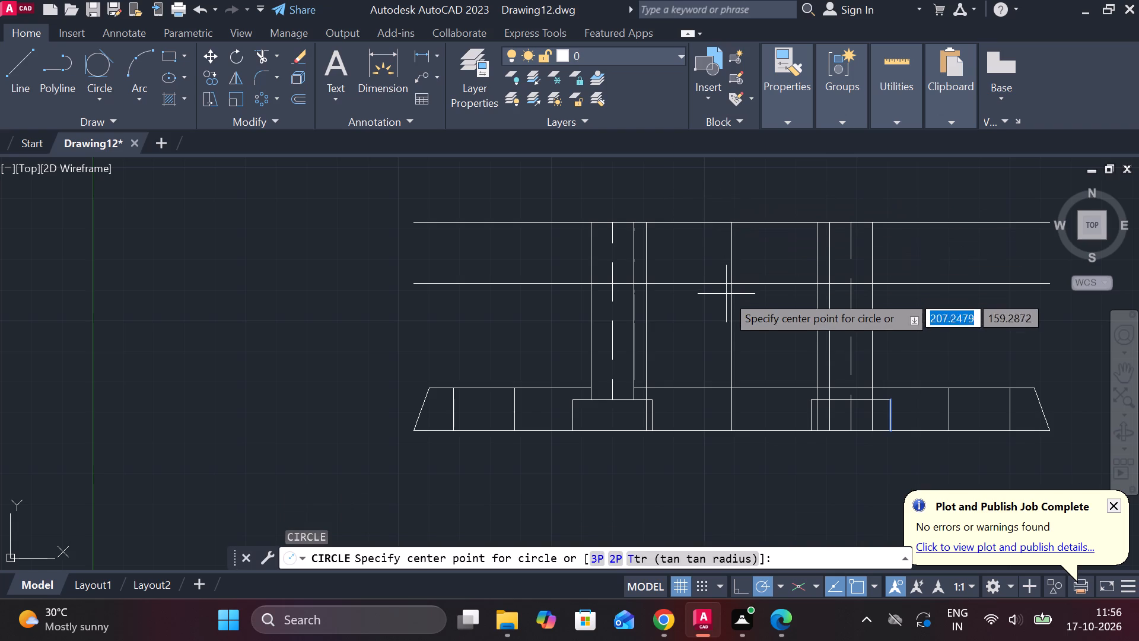
click(733, 287)
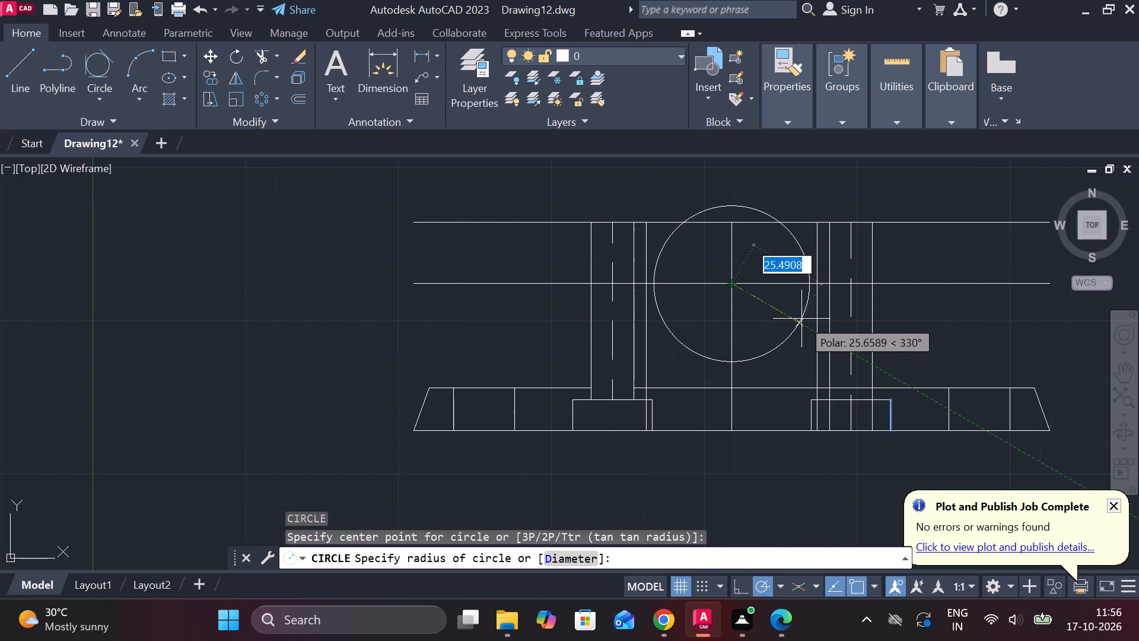
key(2)
text(4)
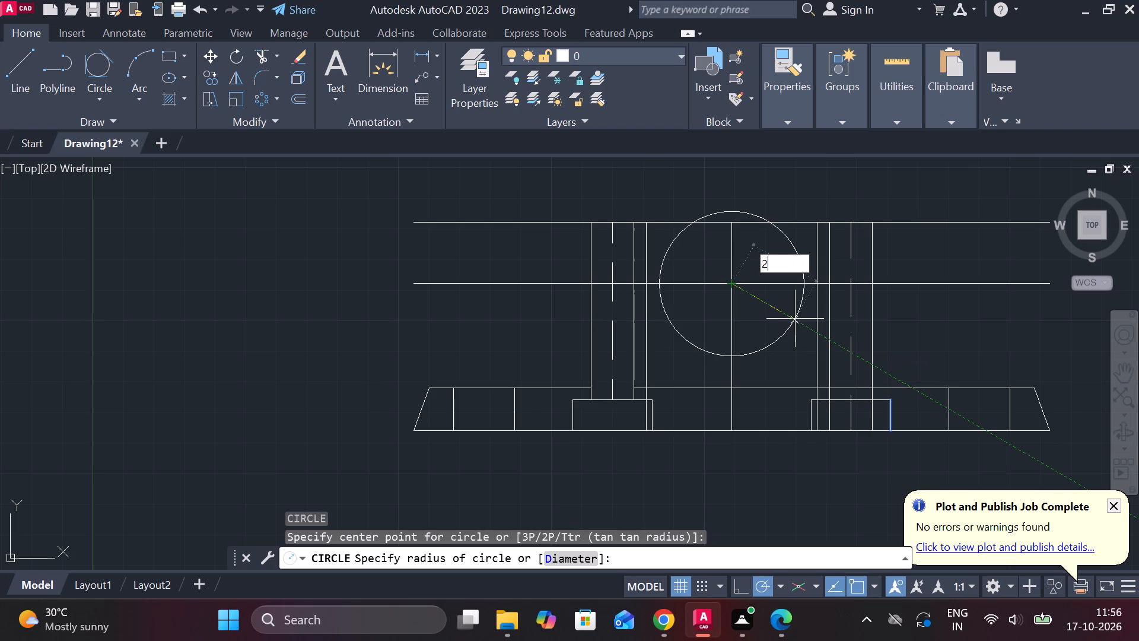
key(space)
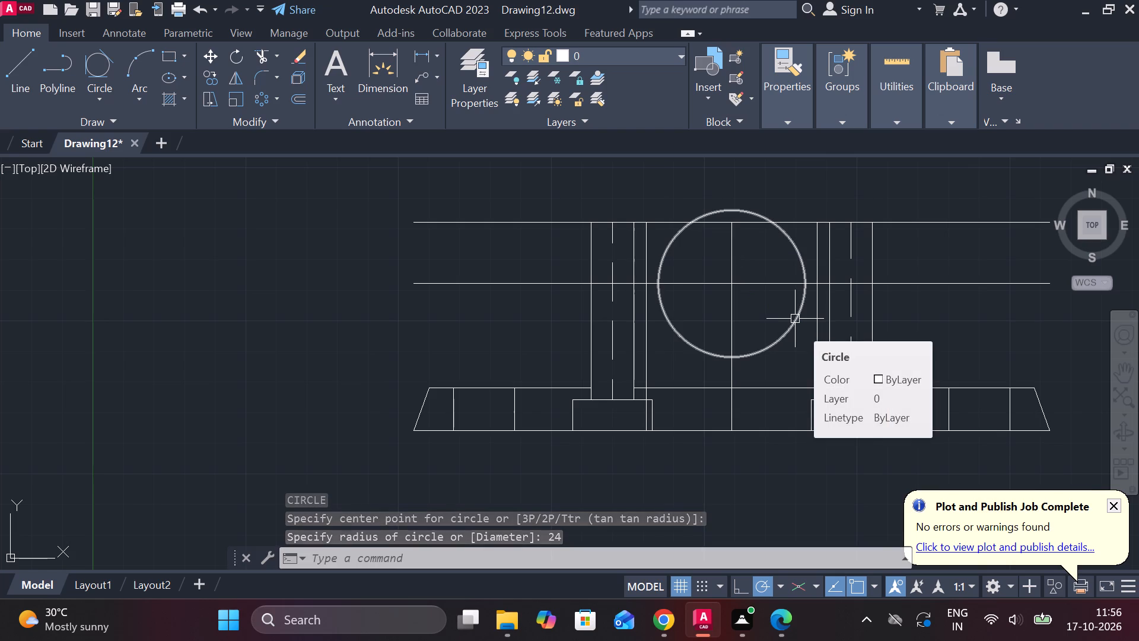
Trim away the circle's upper half and the horizontal line inside it, leaving a semicircular recess.
text(TR)
key(space)
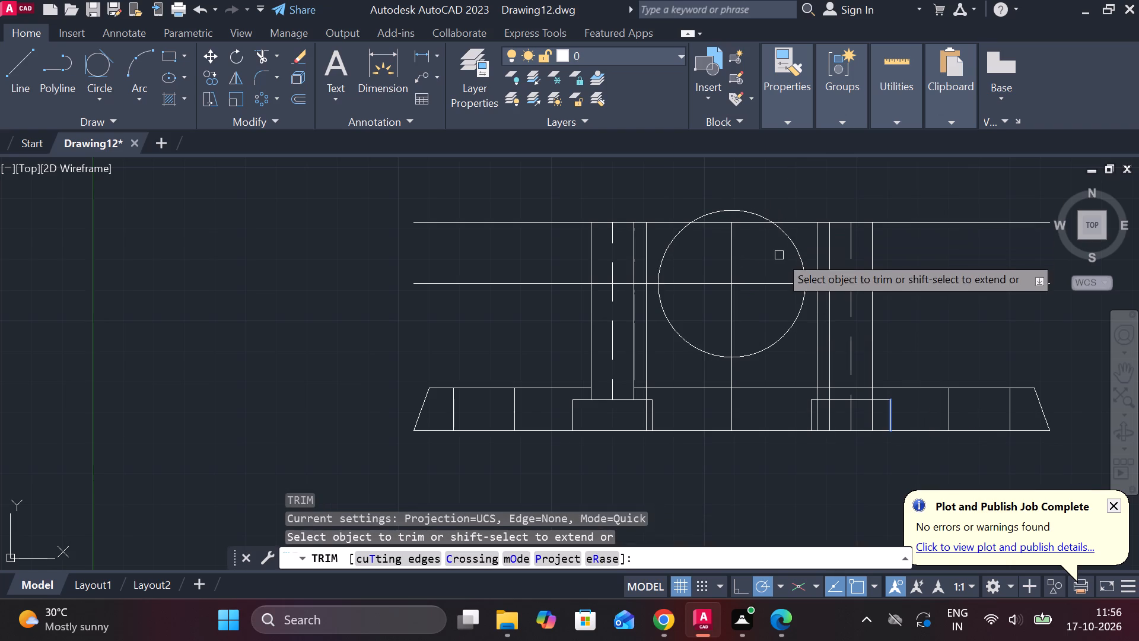
click(801, 257)
click(743, 212)
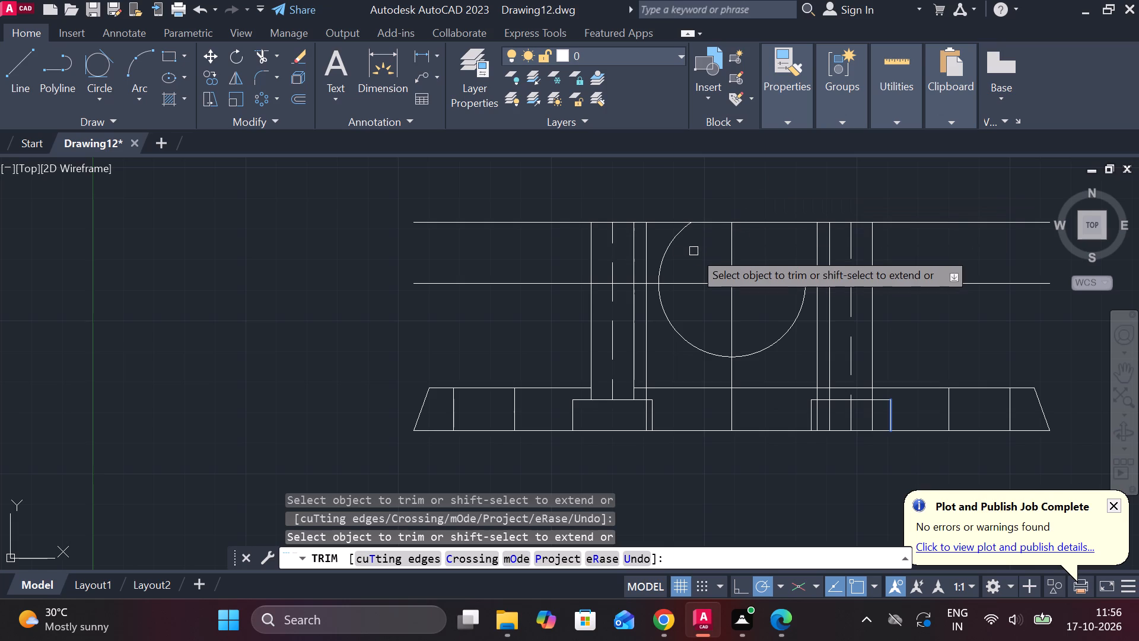
click(668, 253)
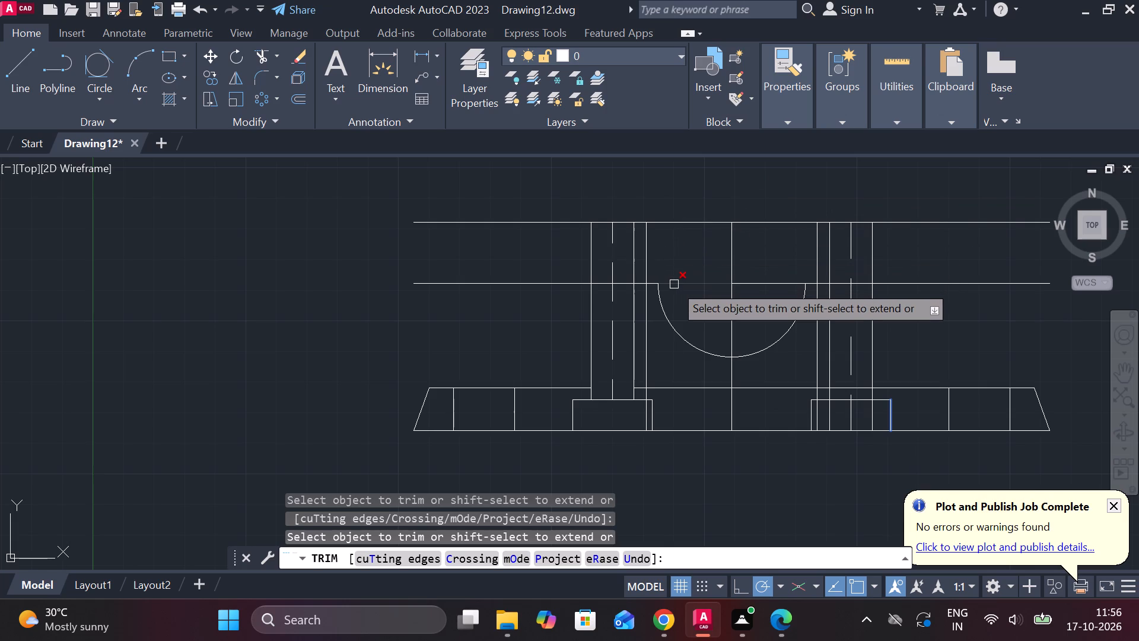
click(674, 284)
click(780, 285)
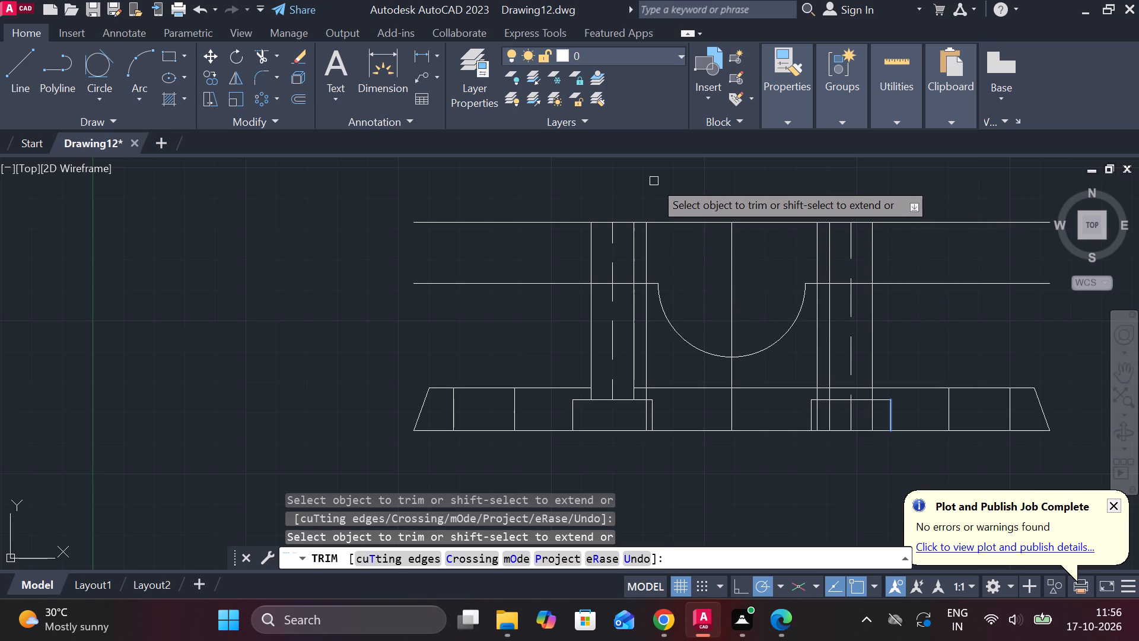
On both sides of the semicircle, trim the horizontal line between column and adjacent vertical, and that vertical from there down to the base's top edge.
scroll(656, 288, up, 2)
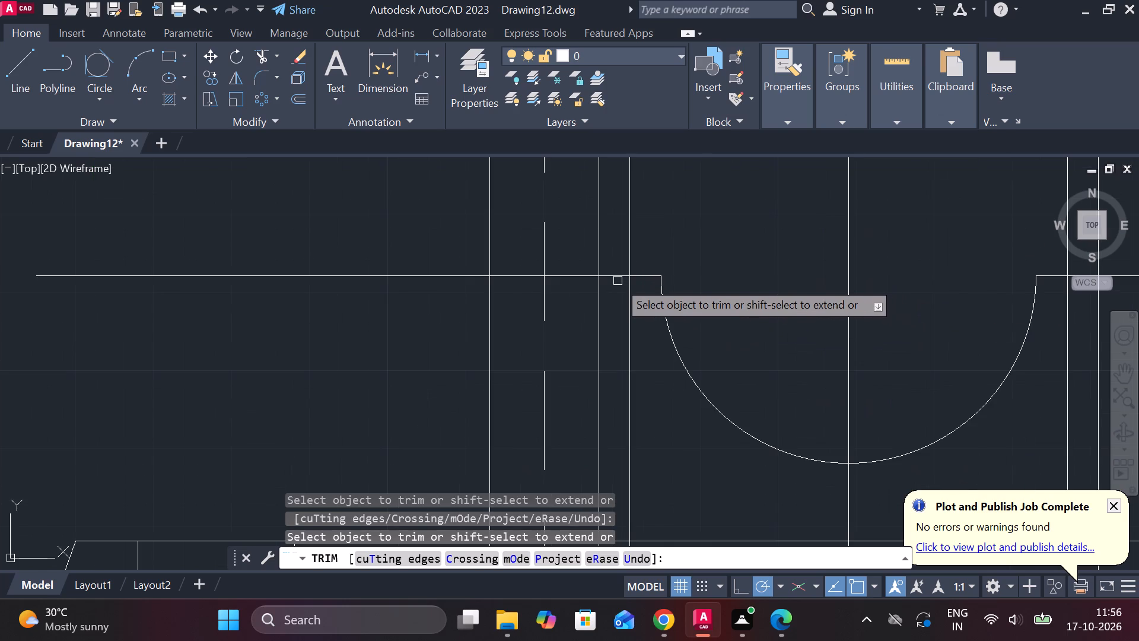
click(618, 272)
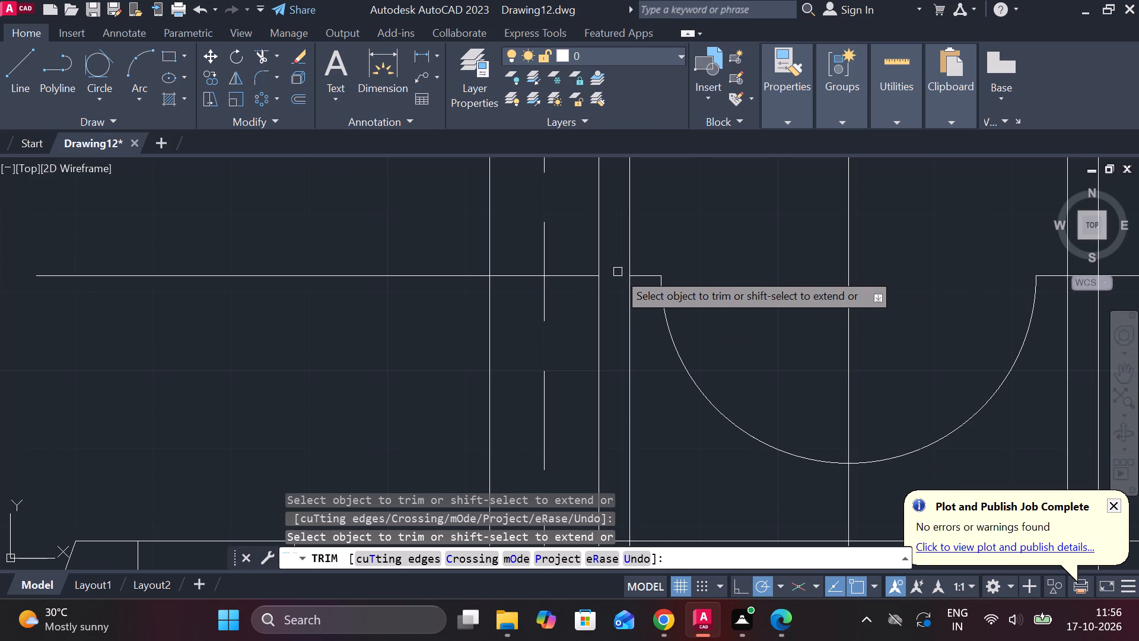
click(628, 329)
scroll(629, 338, down, 2)
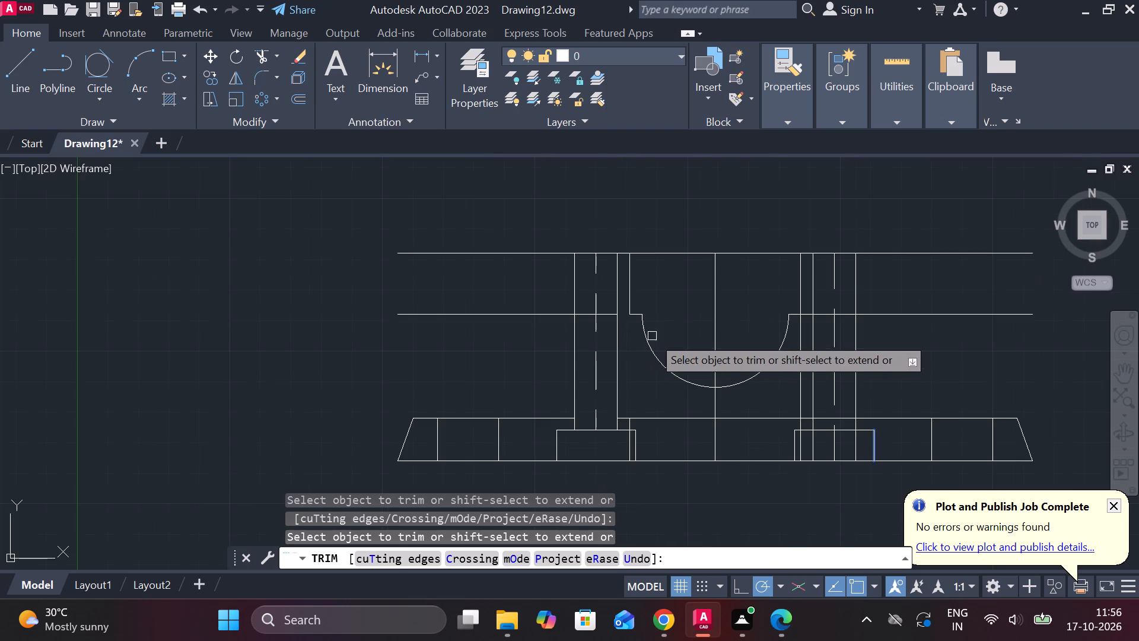
middle_drag(976, 369, 899, 371)
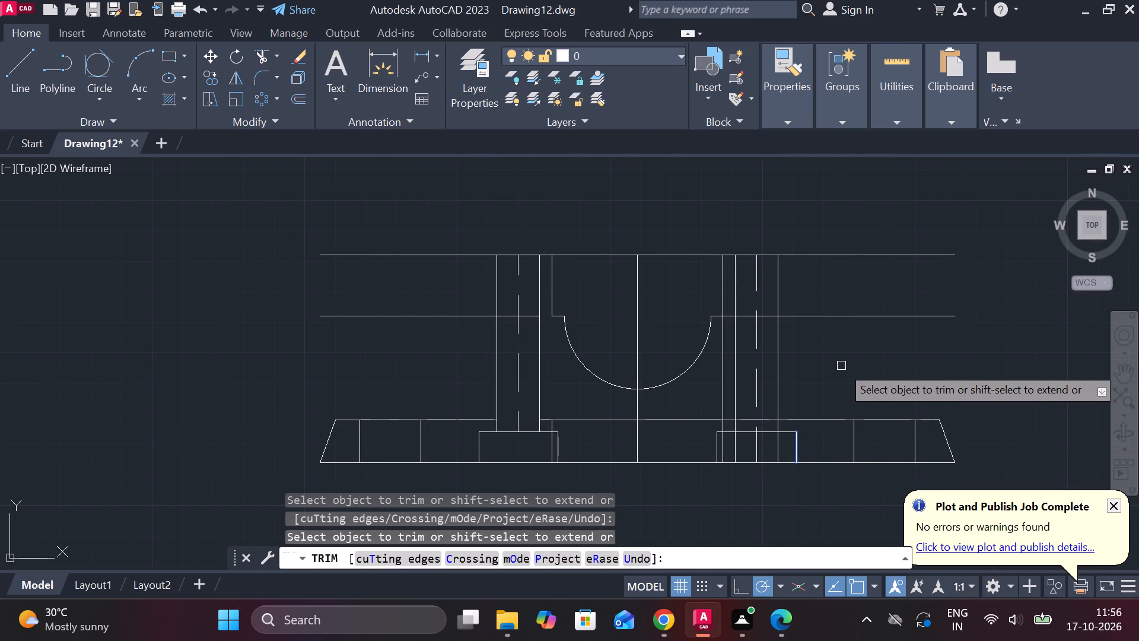
scroll(727, 296, up, 1)
click(733, 332)
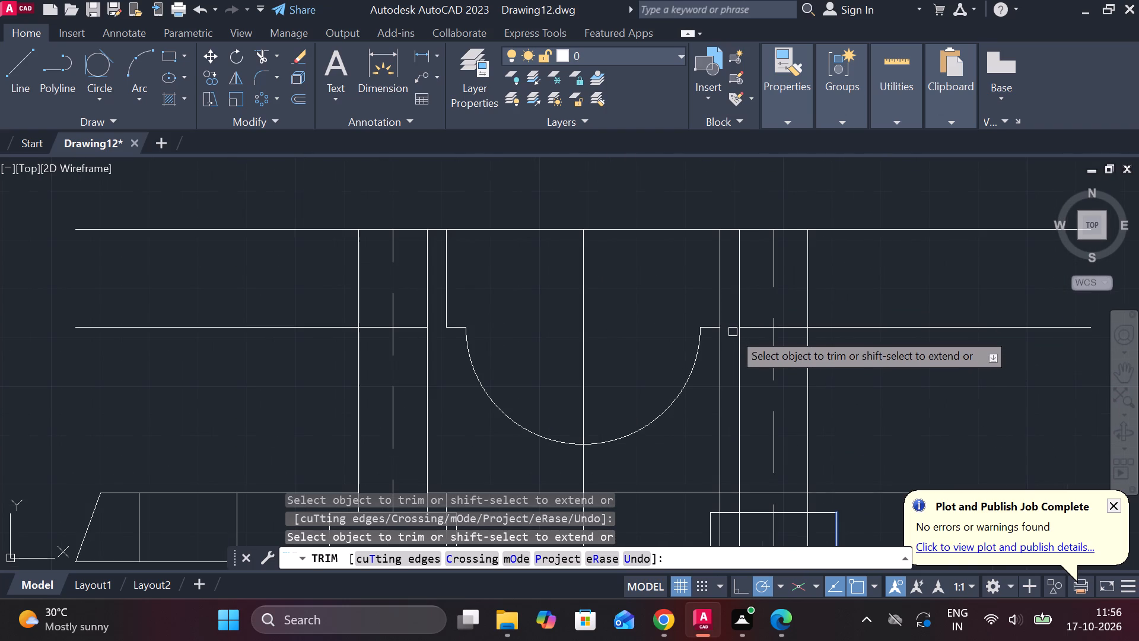
click(723, 352)
scroll(903, 344, down, 1)
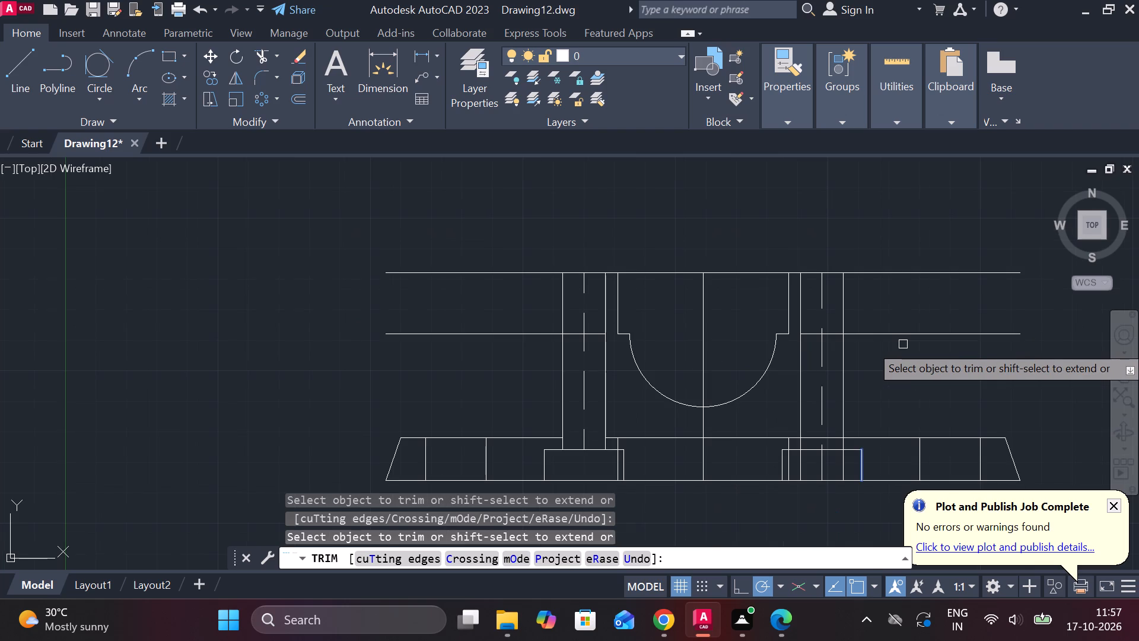
key(Escape)
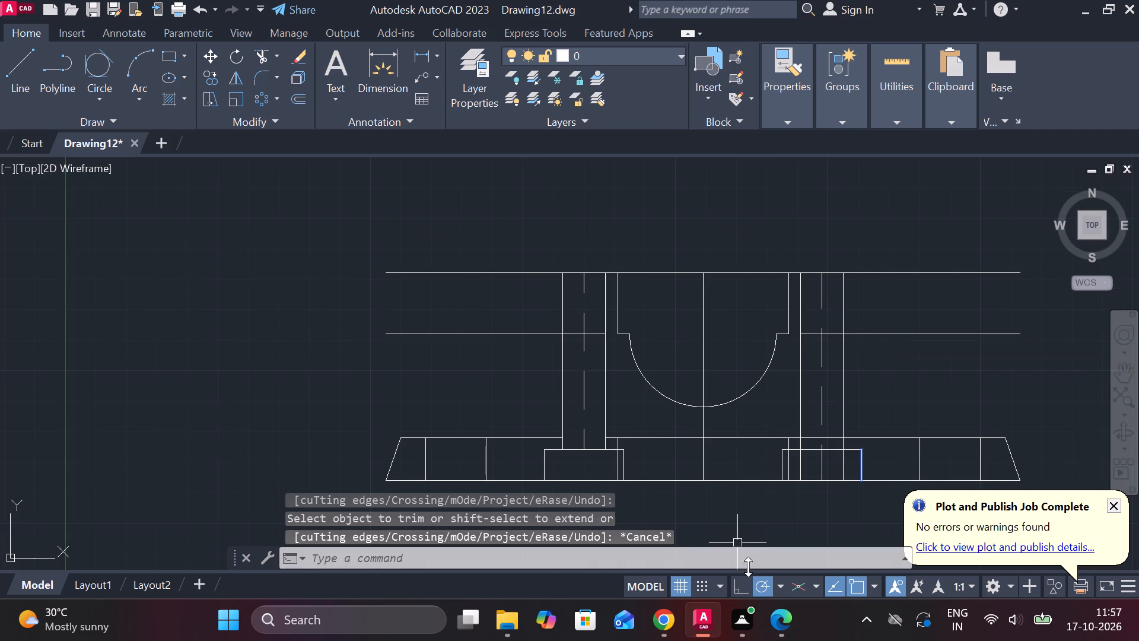
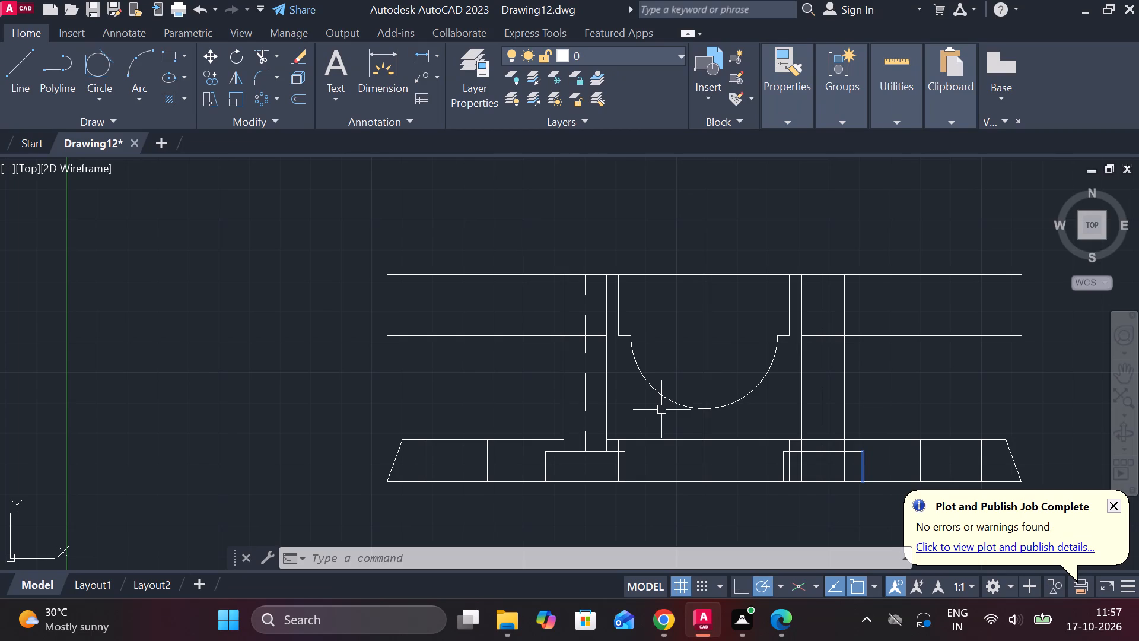
Draw a vertical line about 87 long straight down from each bottom corner of the slant-ended base.
scroll(661, 414, down, 2)
middle_drag(661, 414, 657, 329)
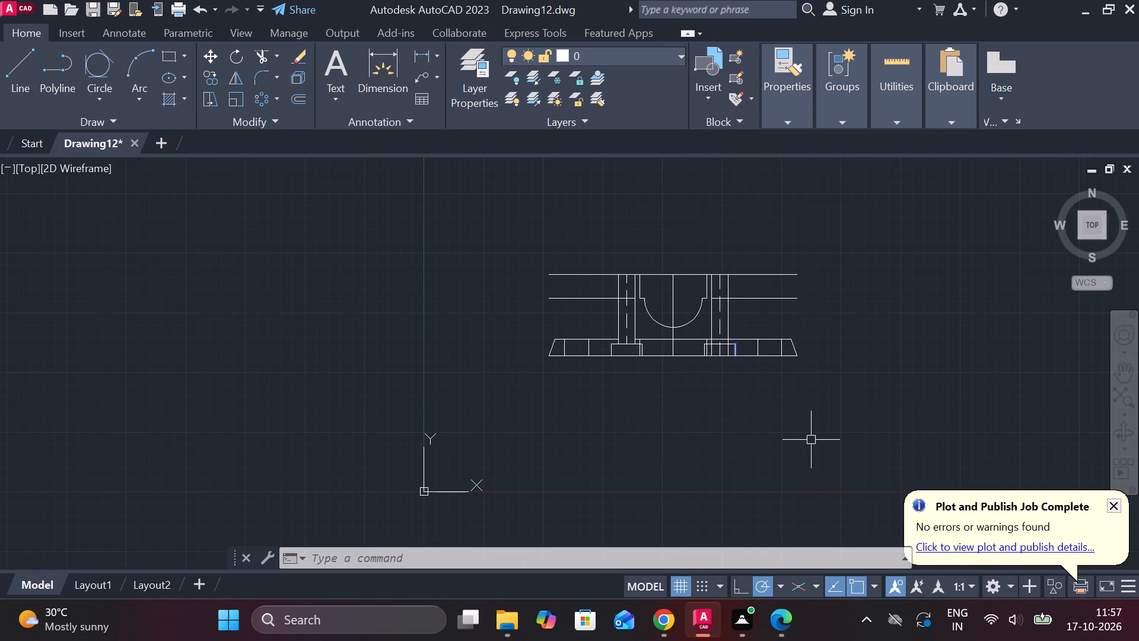
key(l)
key(Return)
scroll(580, 397, up, 1)
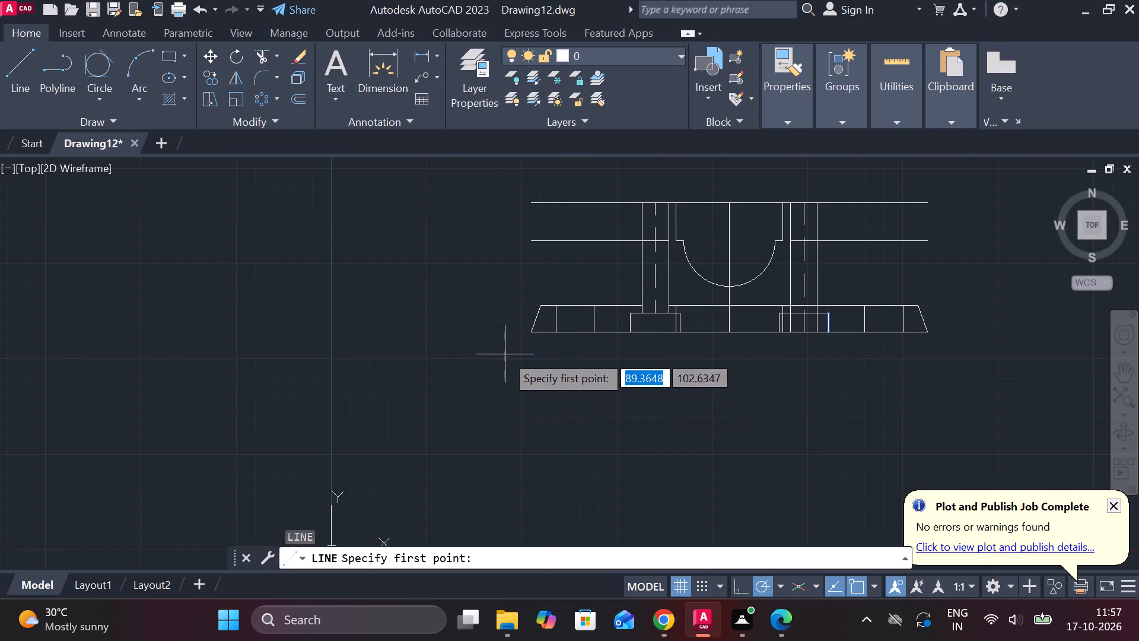
click(526, 335)
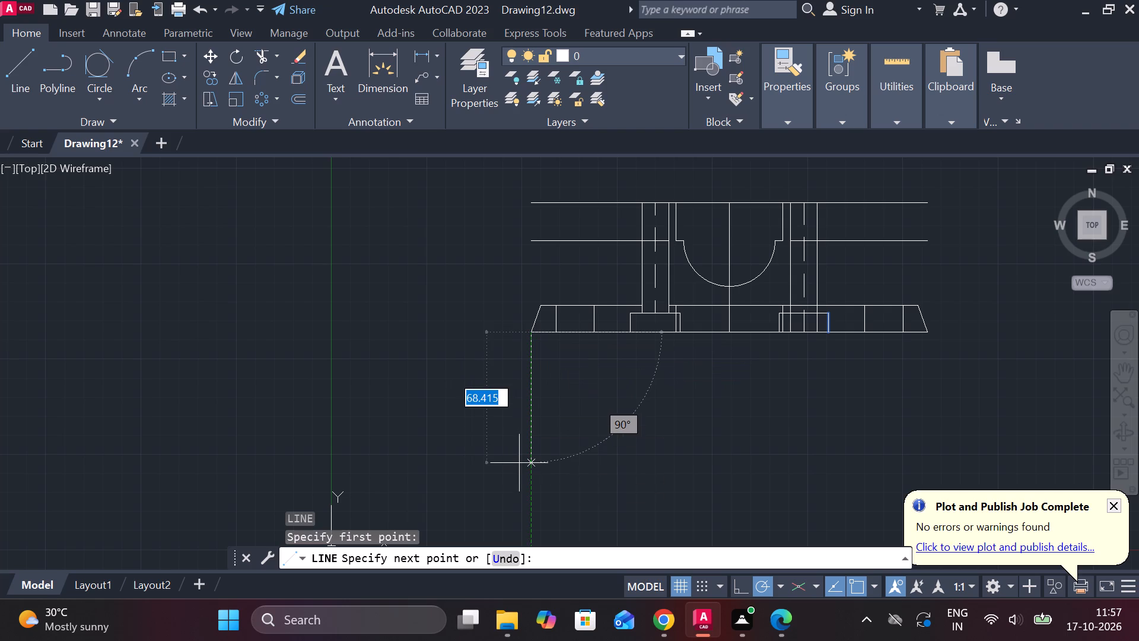
middle_drag(519, 463, 509, 409)
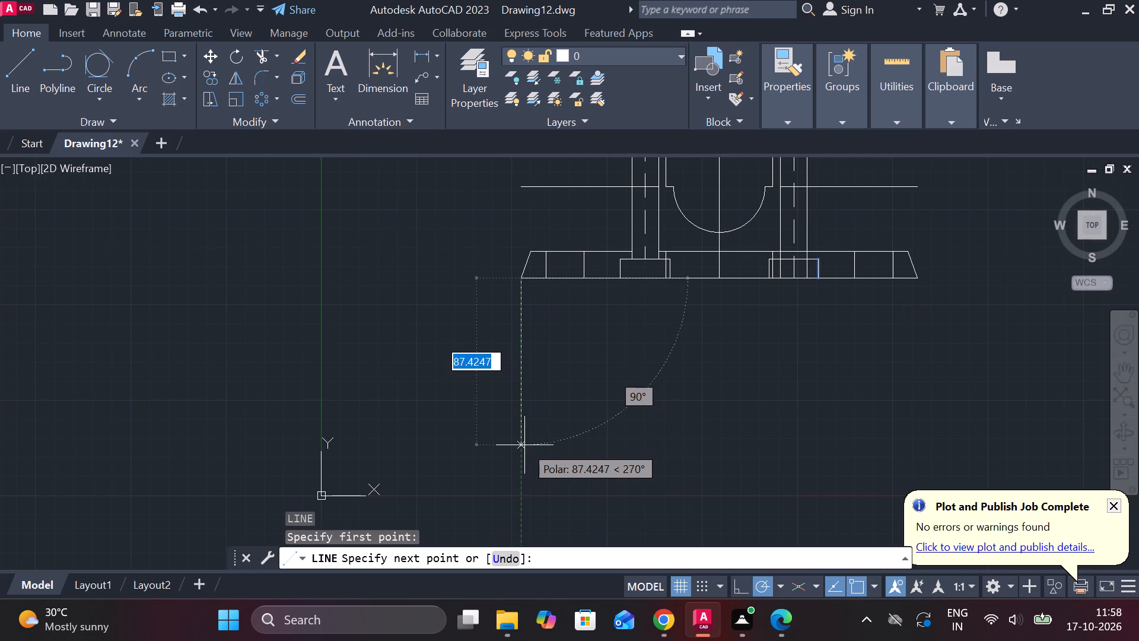
click(524, 445)
key(Escape)
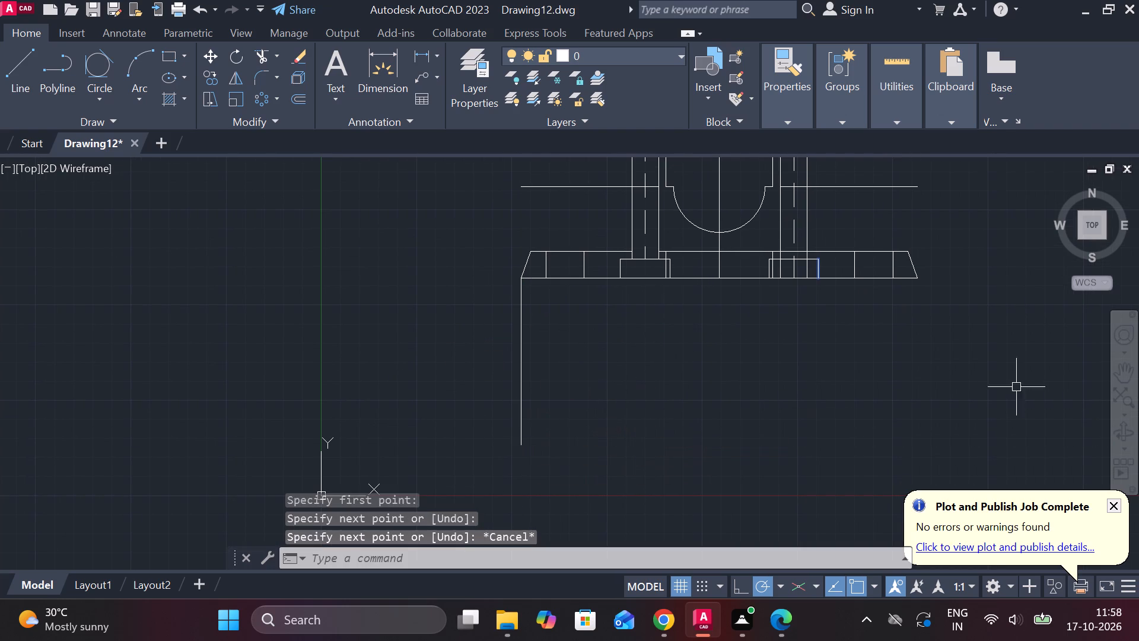
key(space)
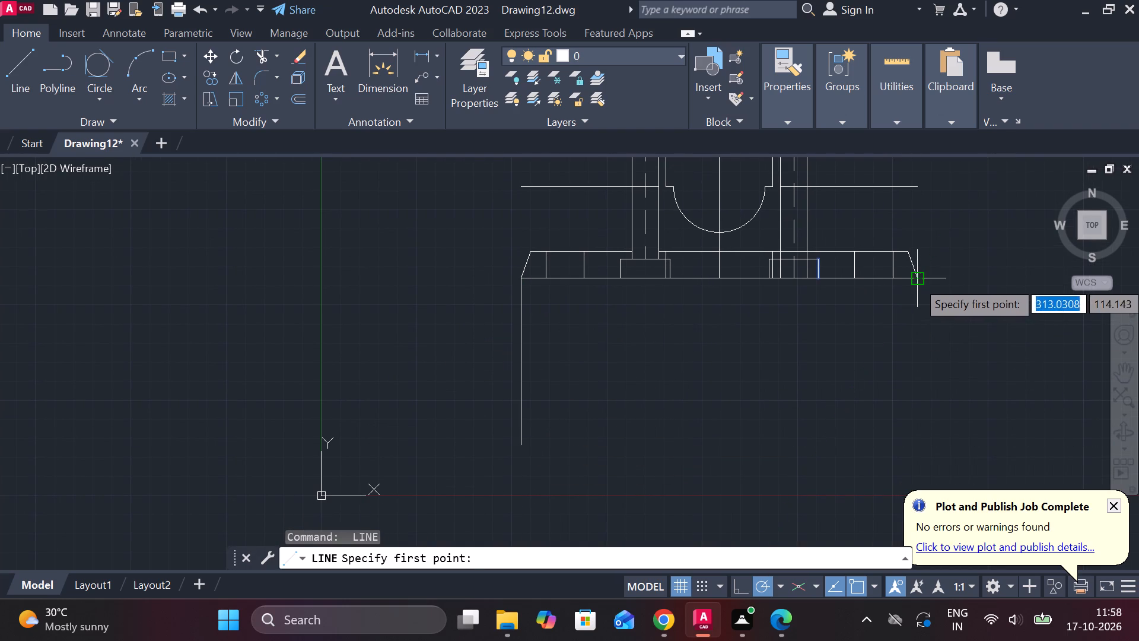
click(916, 280)
click(912, 446)
key(Escape)
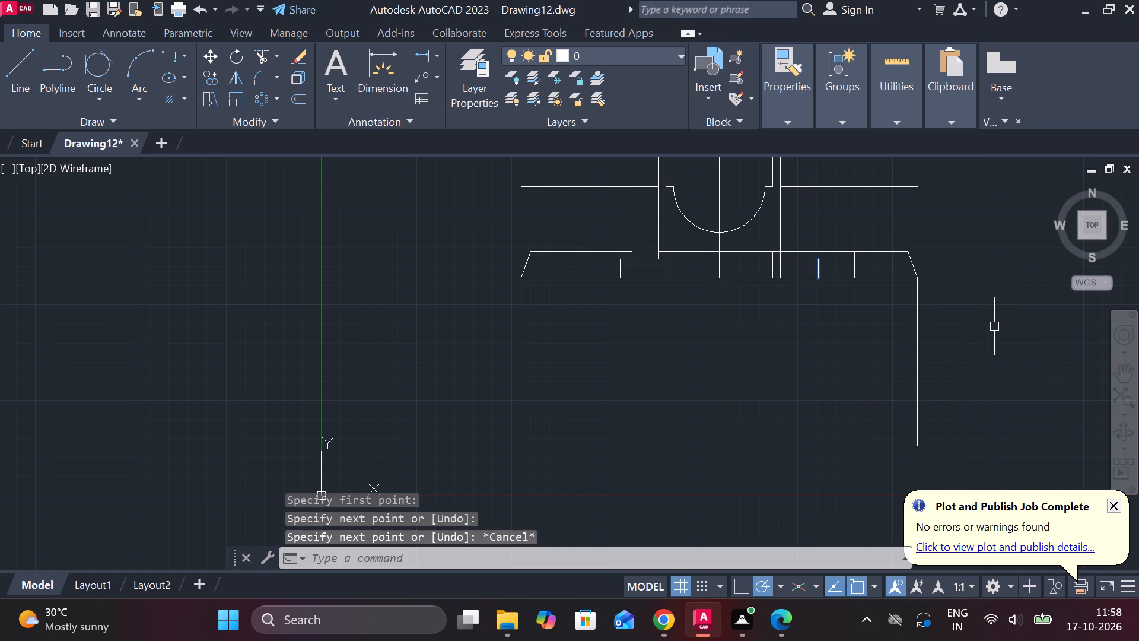
Draw a horizontal line joining the midpoints of the two vertical lines below the base.
key(l)
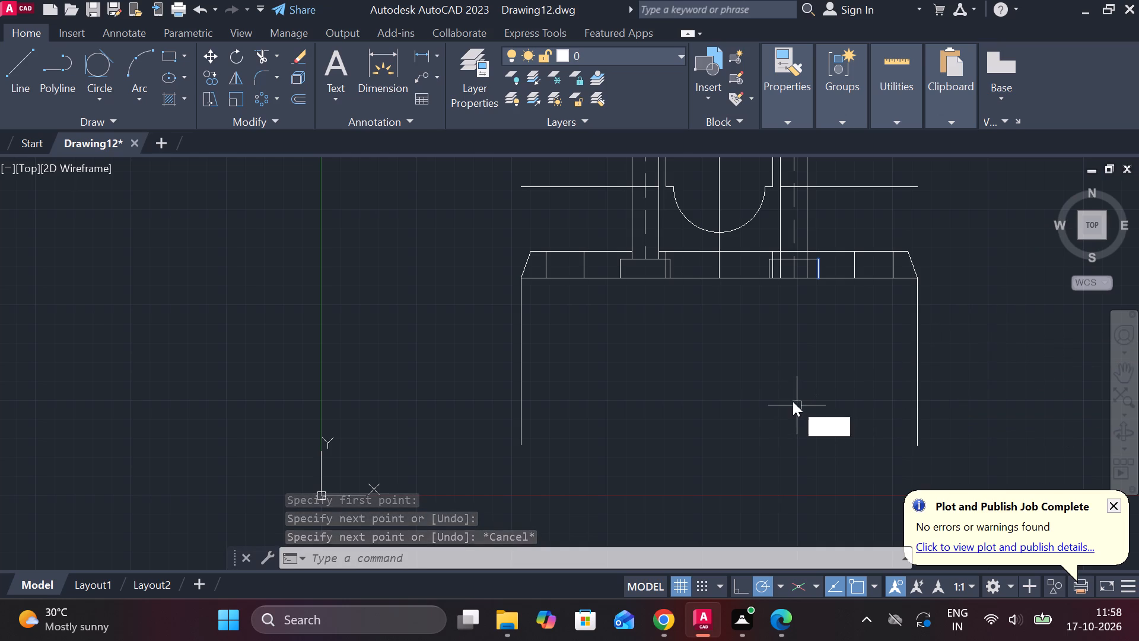
key(Return)
click(517, 367)
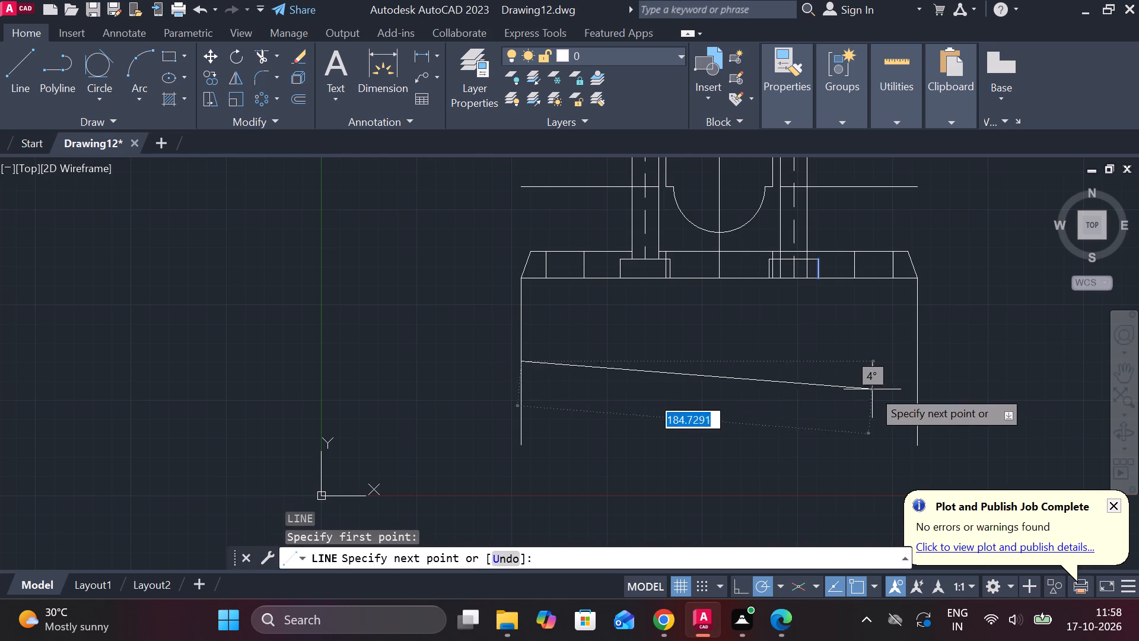
click(919, 365)
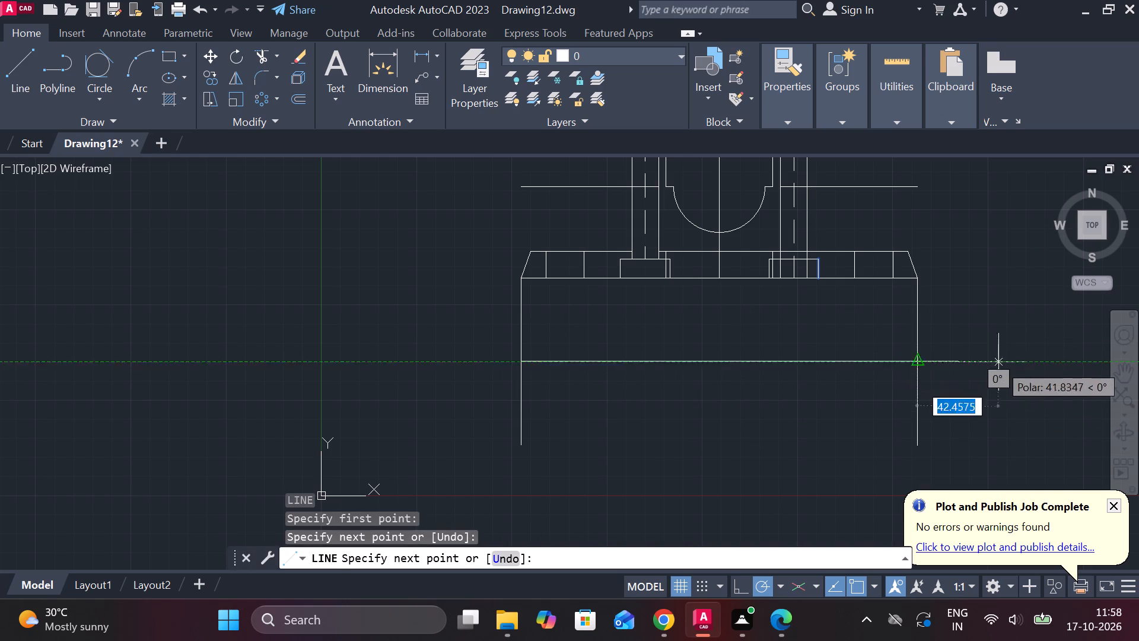
key(Escape)
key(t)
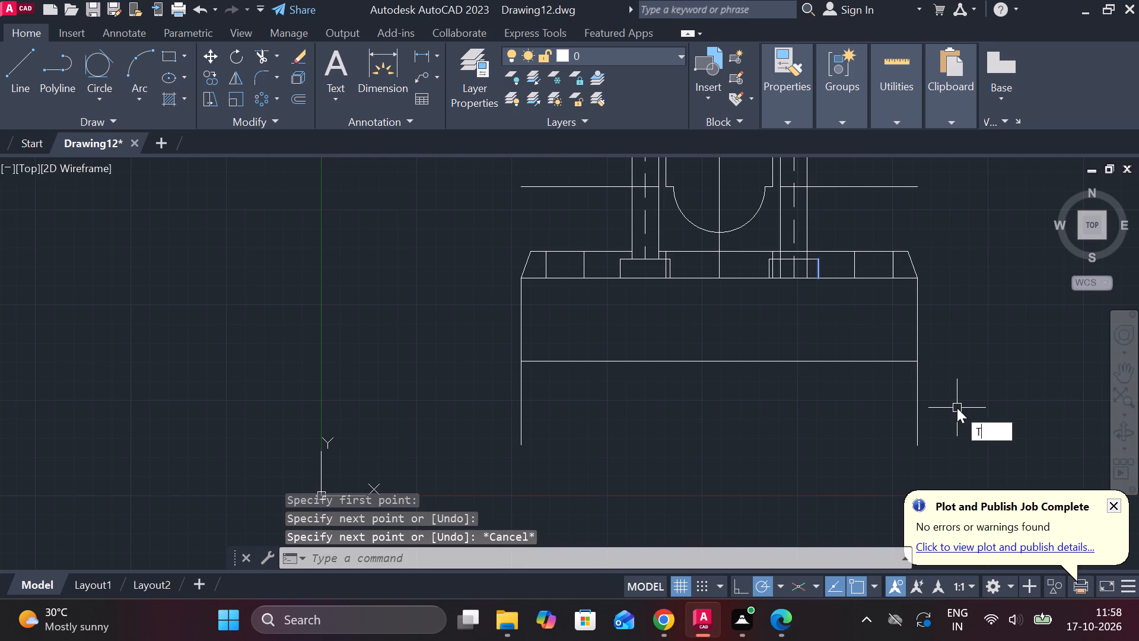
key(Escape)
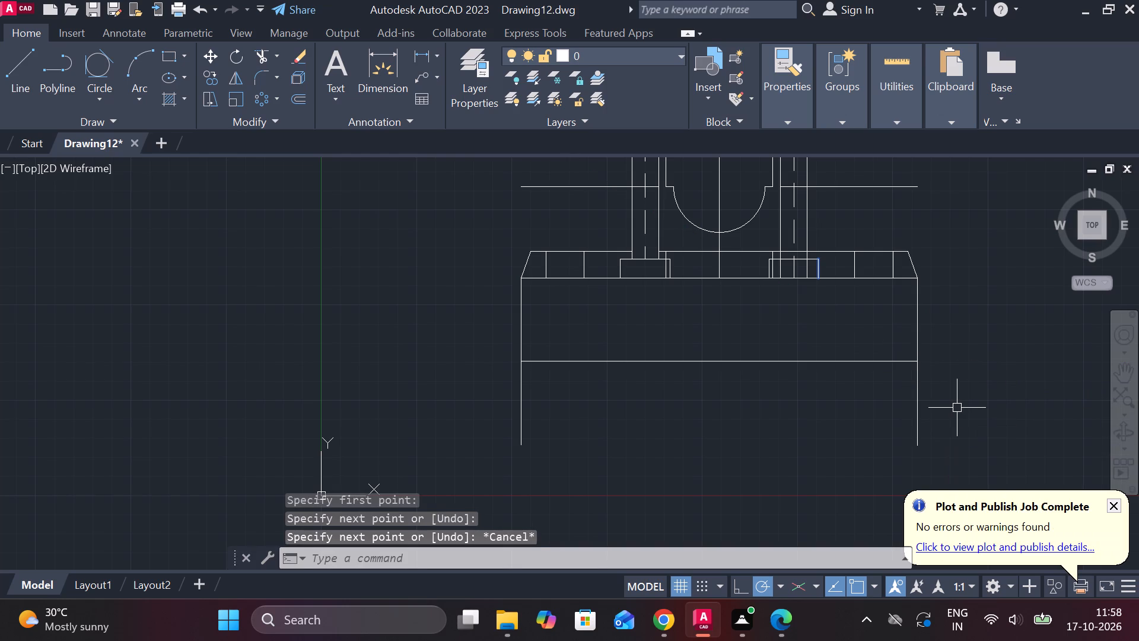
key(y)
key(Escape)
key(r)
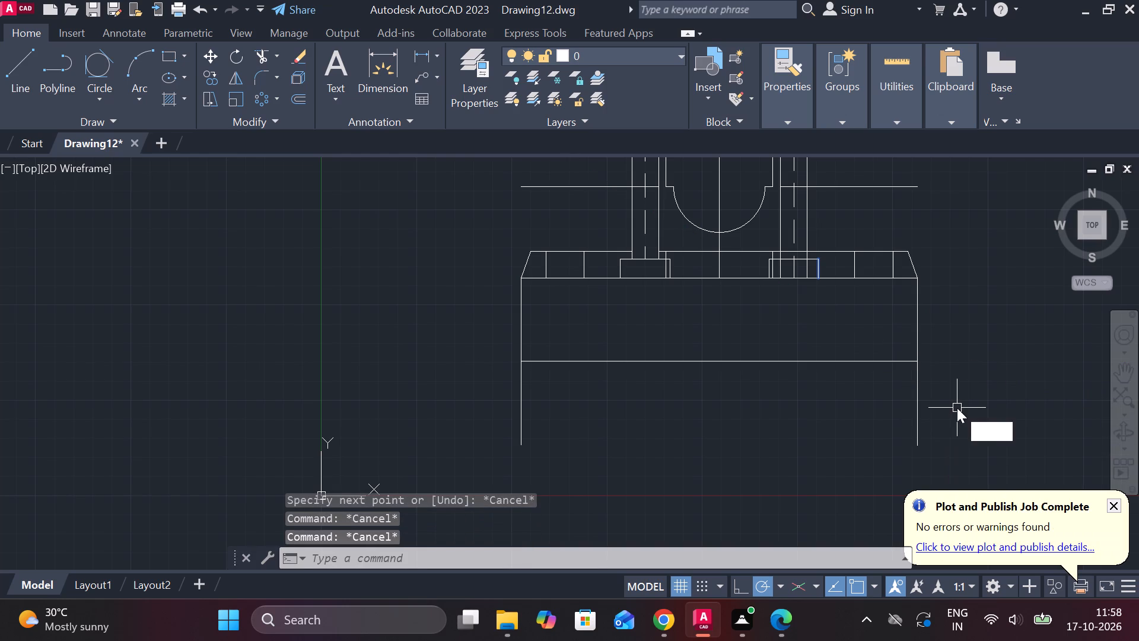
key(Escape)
Trim the parts of both vertical lines that extend below the new horizontal line.
text(TR)
key(space)
drag(959, 404, 493, 407)
key(Escape)
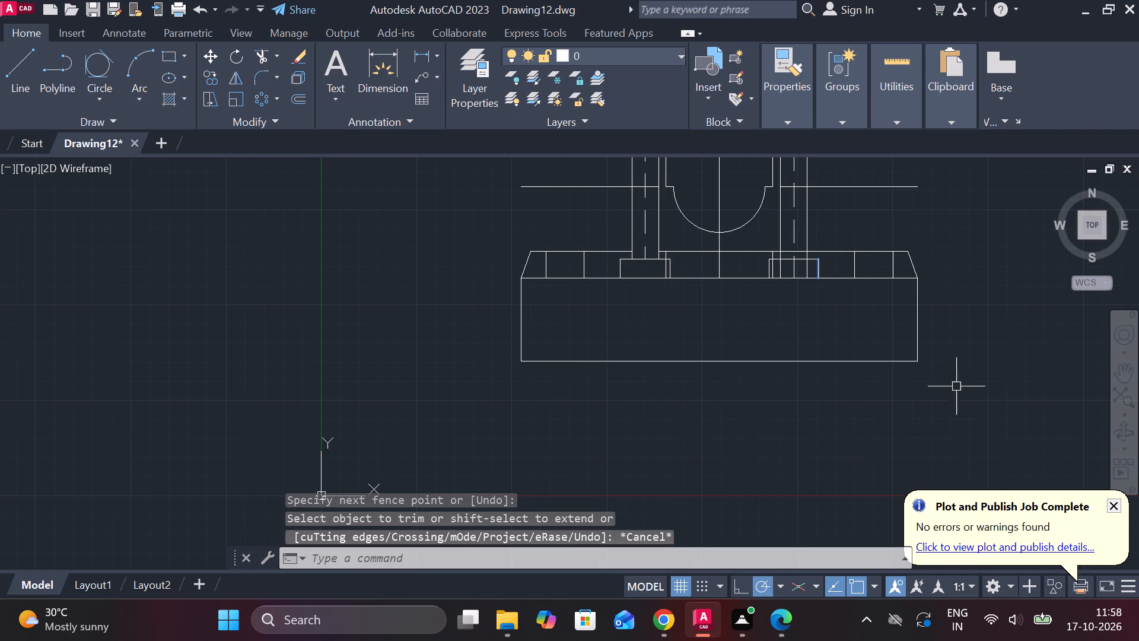
Draw the other three sides of a 208 by 46 rectangle below the horizontal line, using that line as its top edge.
key(l)
key(Return)
click(915, 369)
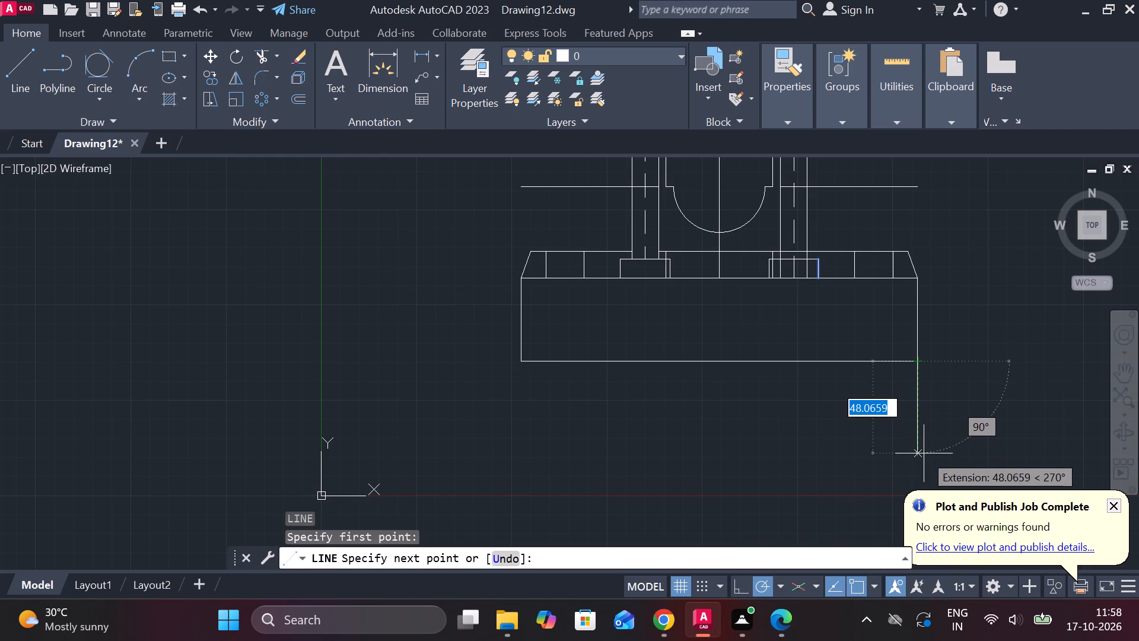
text(46)
key(space)
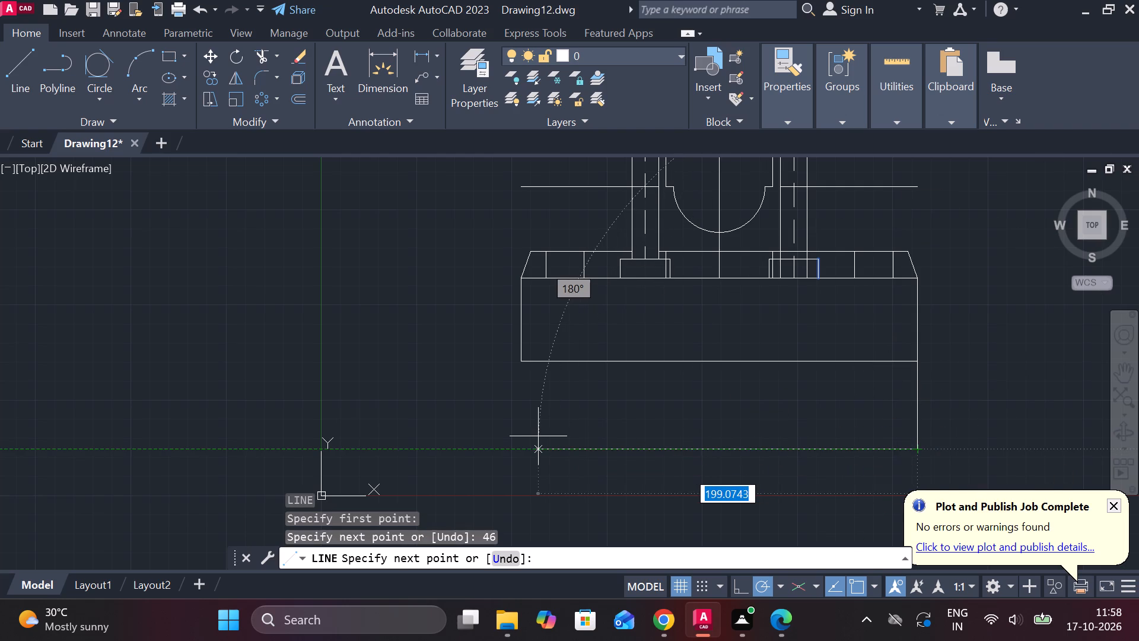
text(20)
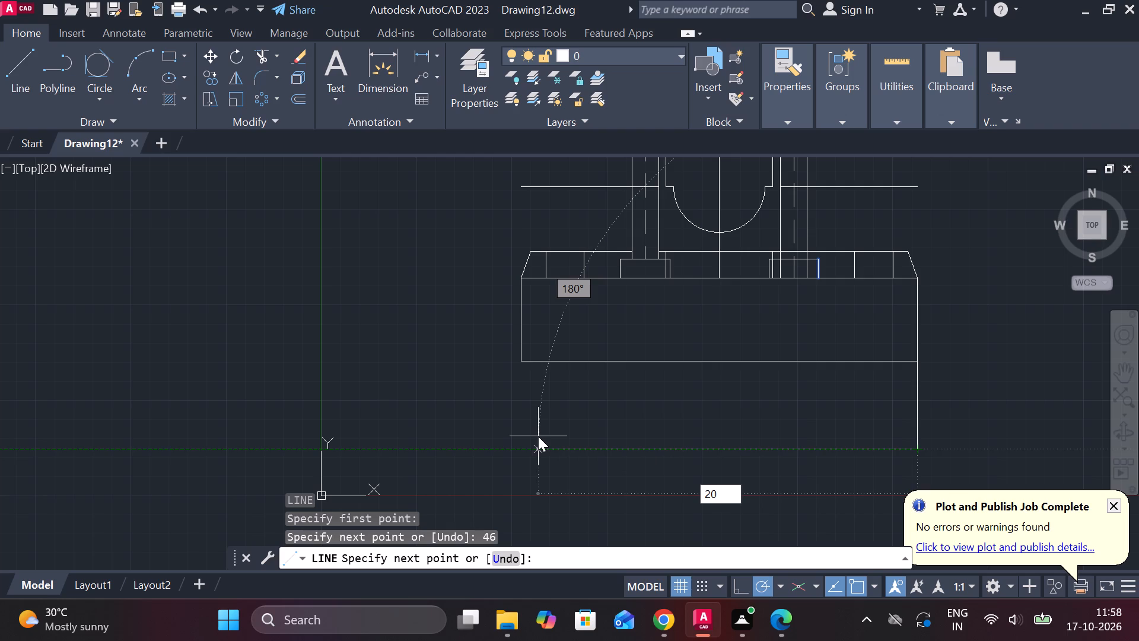
key(5)
key(BackSpace)
key(8)
key(Return)
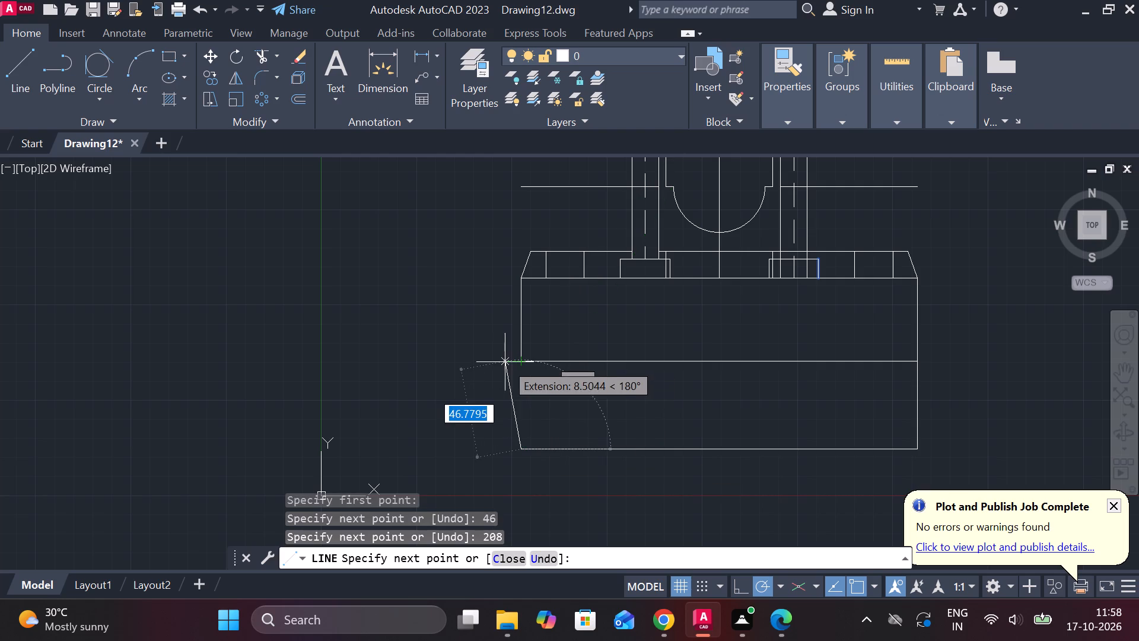
click(518, 363)
key(Escape)
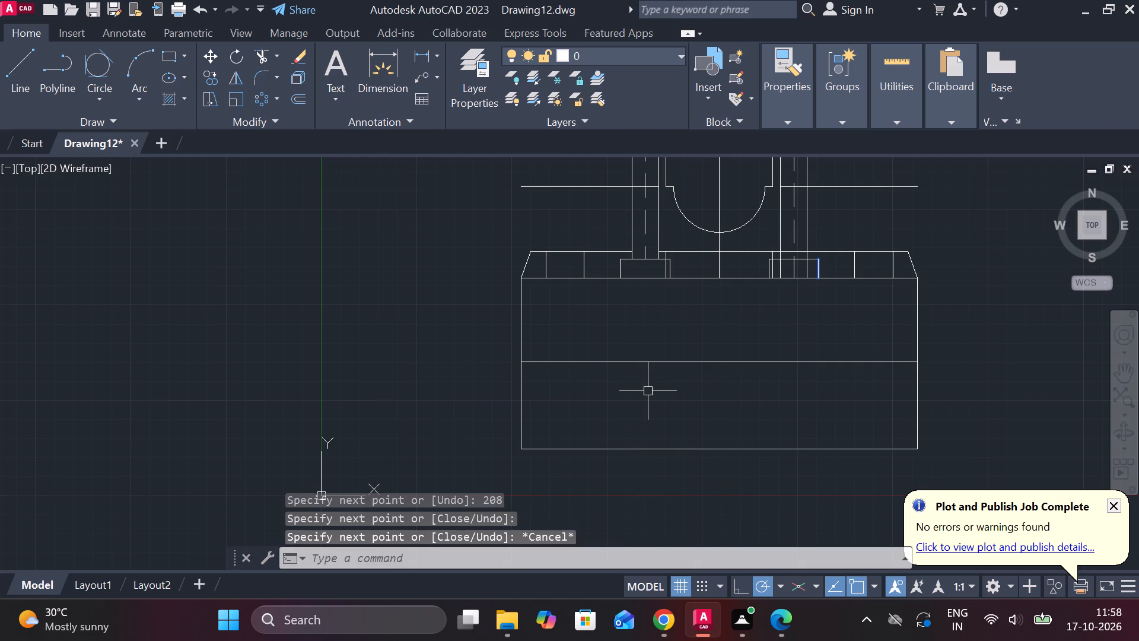
Trim away the two vertical lines between the base and the top corners of the 208 by 46 rectangle.
text(TR)
key(space)
drag(972, 322, 896, 337)
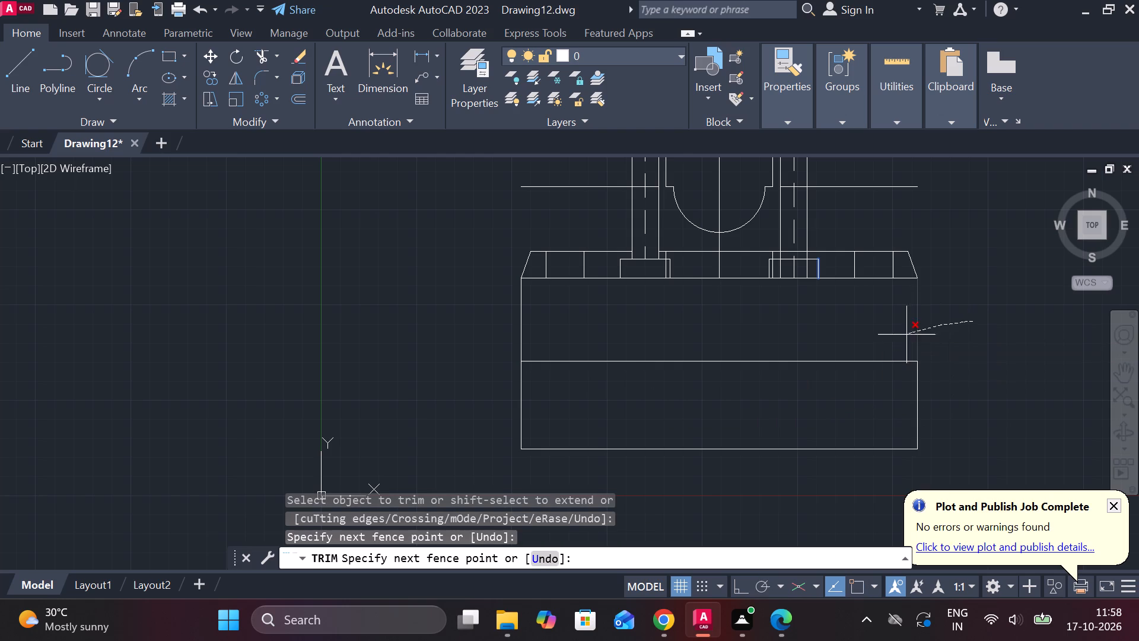
drag(896, 337, 470, 333)
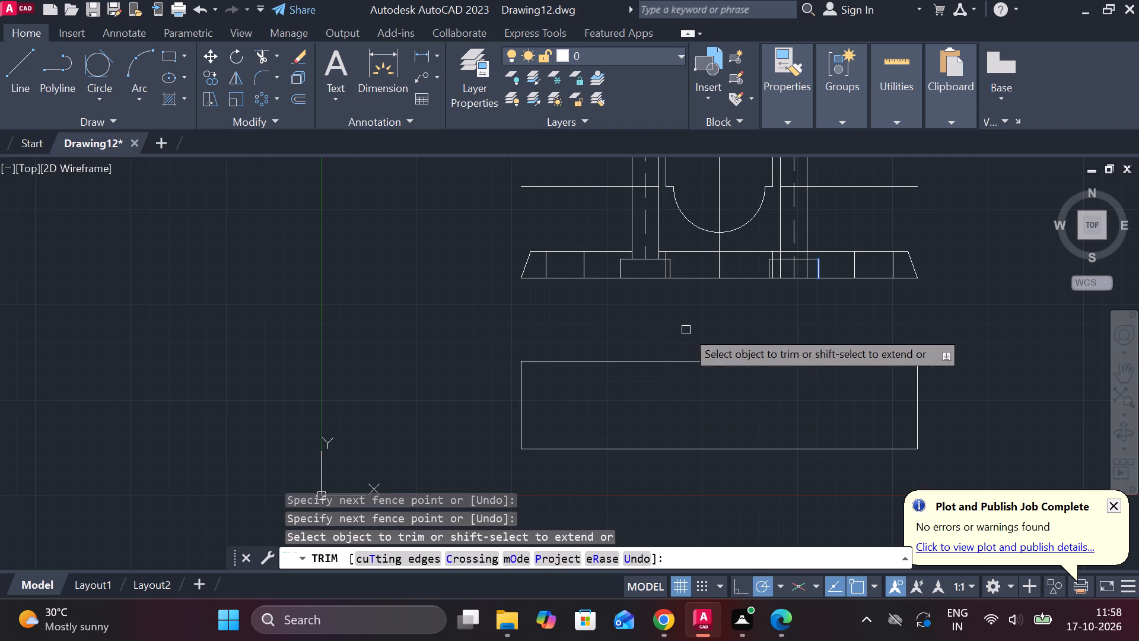
key(Escape)
key(ctrl+a)
key(Escape)
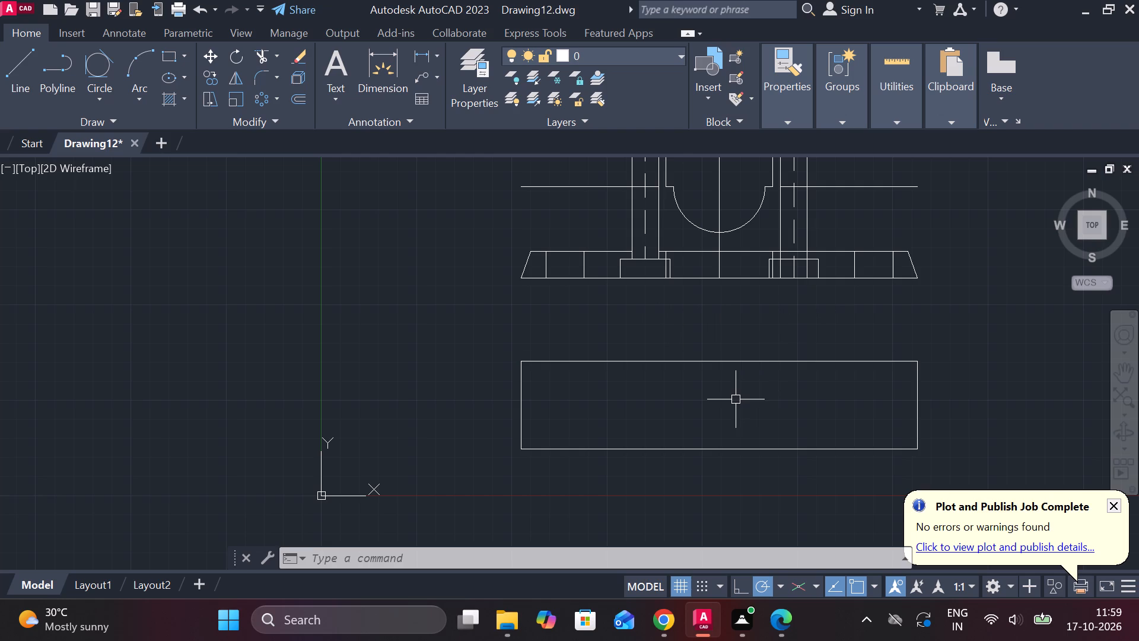
Lengthen the middle vertical line of the front view downward through the rectangle to a point below its bottom edge.
click(723, 202)
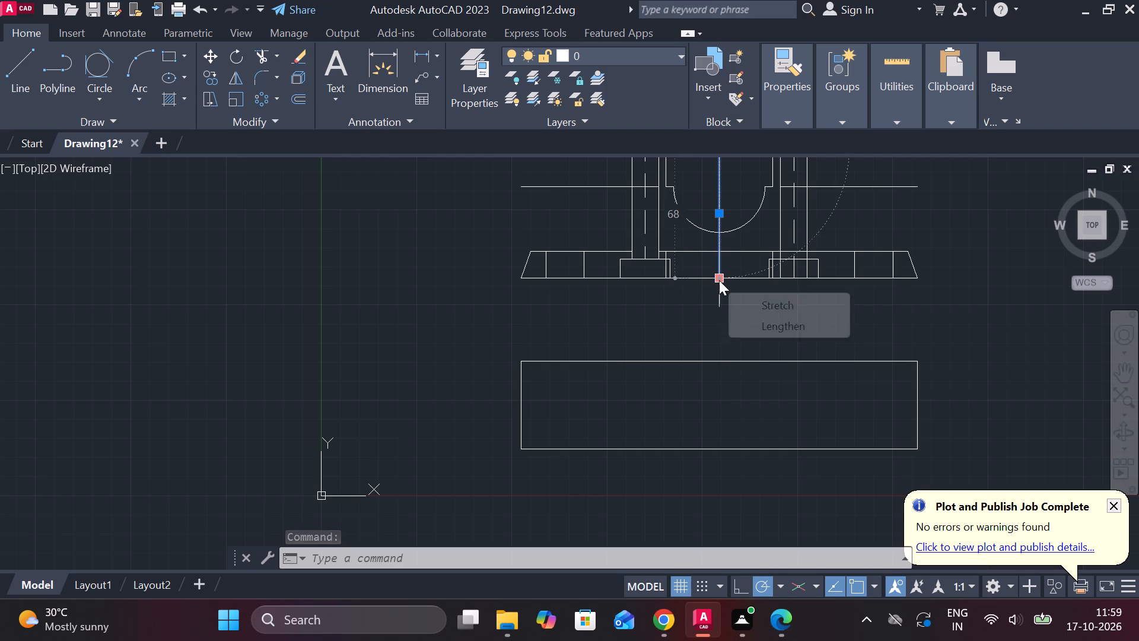
click(766, 333)
click(736, 497)
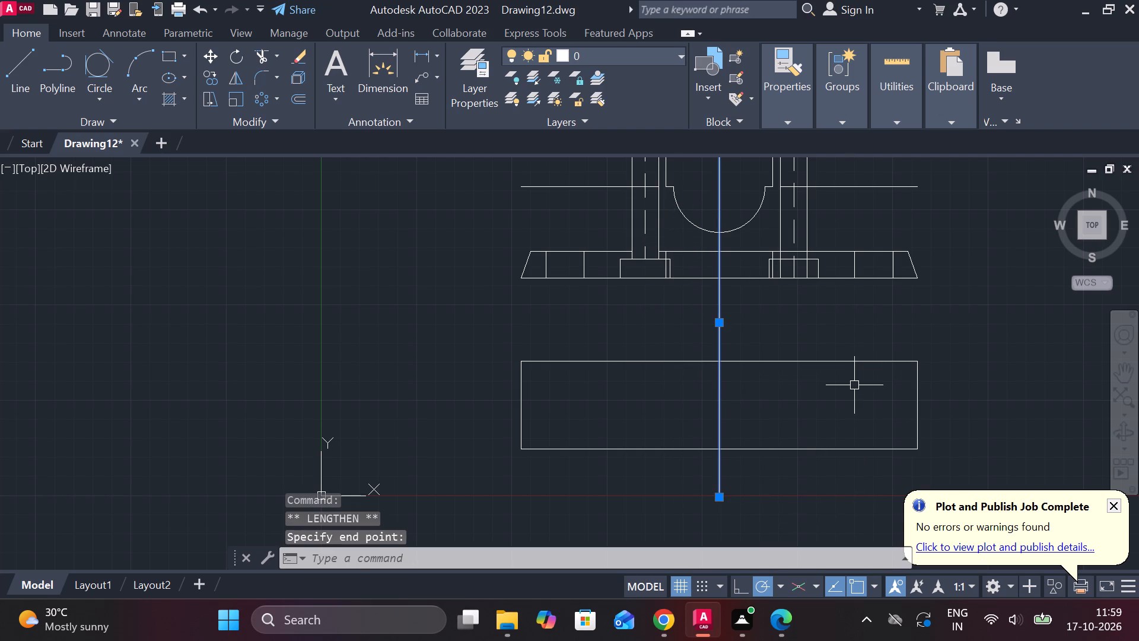
key(Escape)
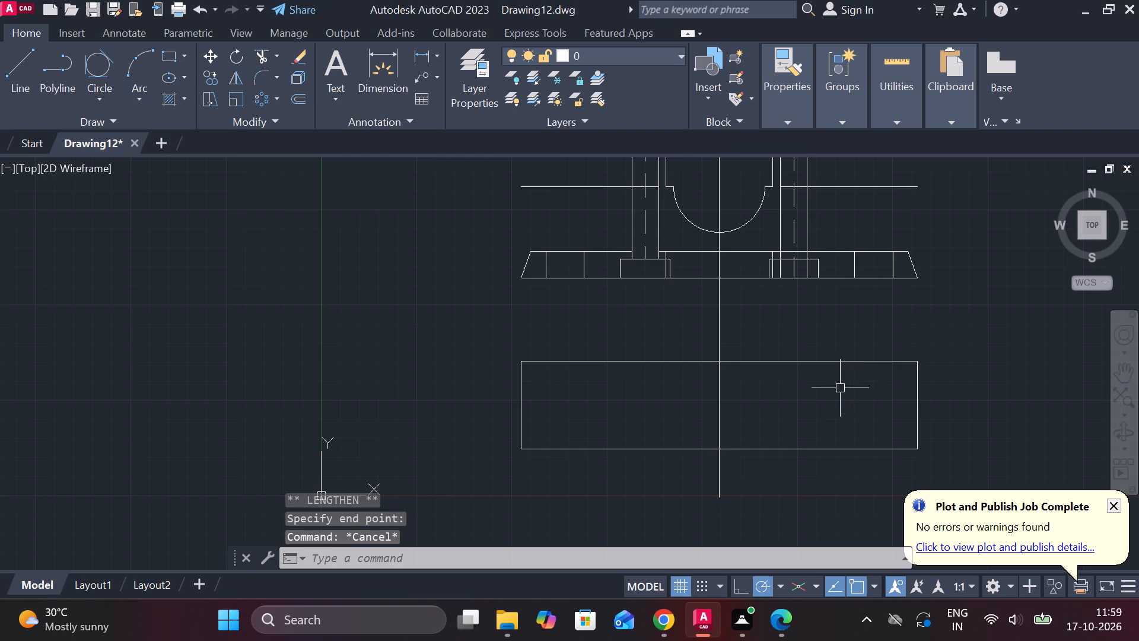
Draw a horizontal centre line across the rectangle between the midpoints of its two short sides.
key(l)
key(Return)
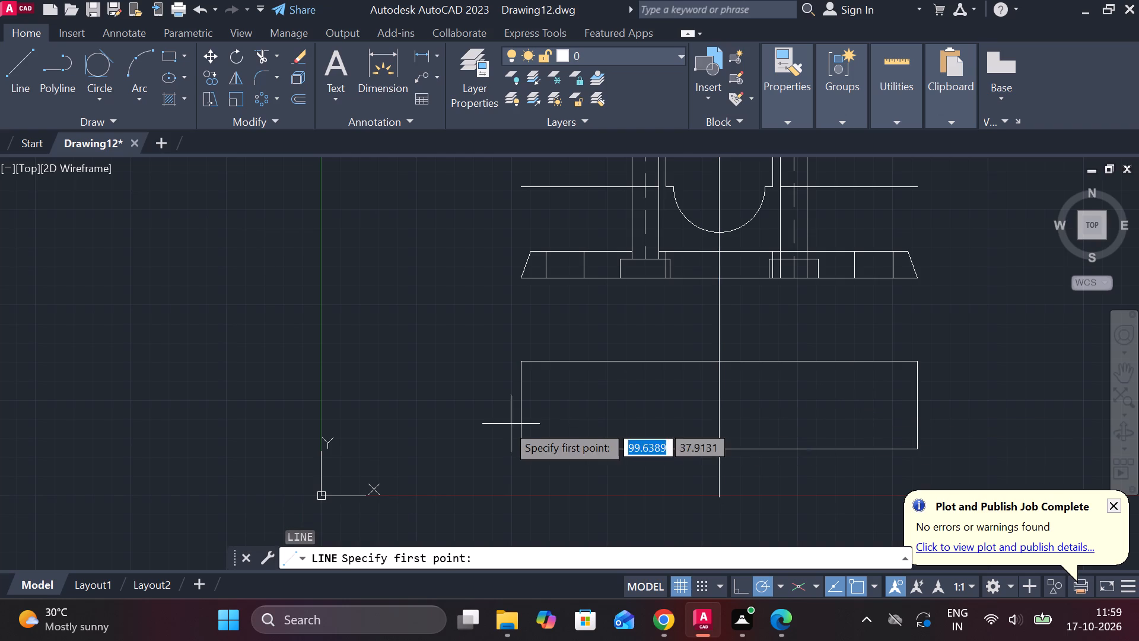
click(520, 405)
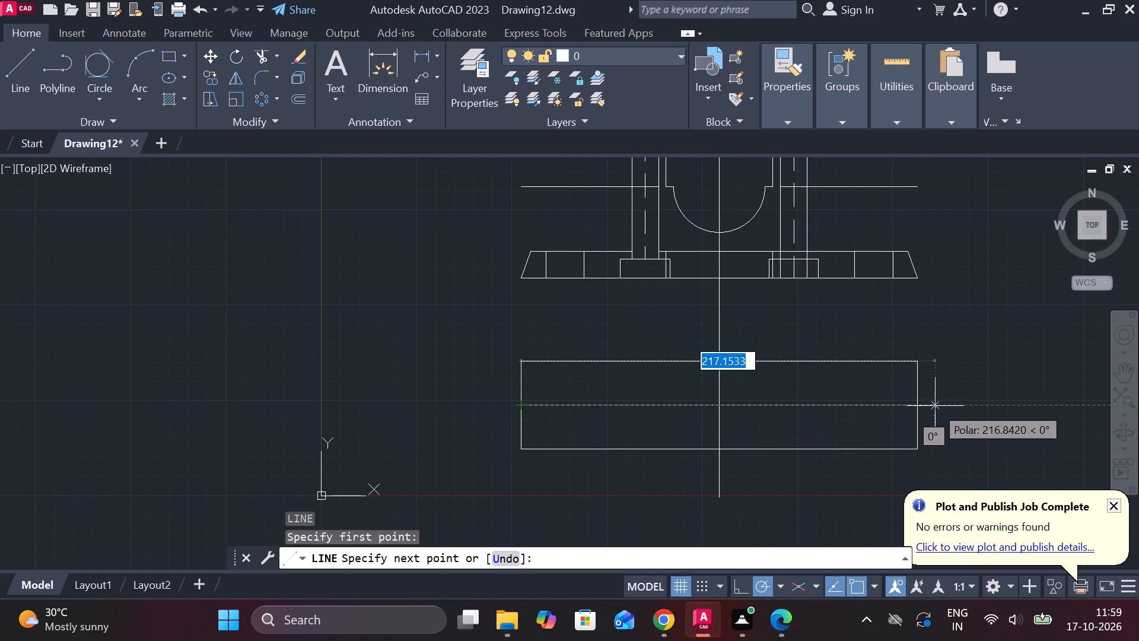
click(915, 406)
key(Escape)
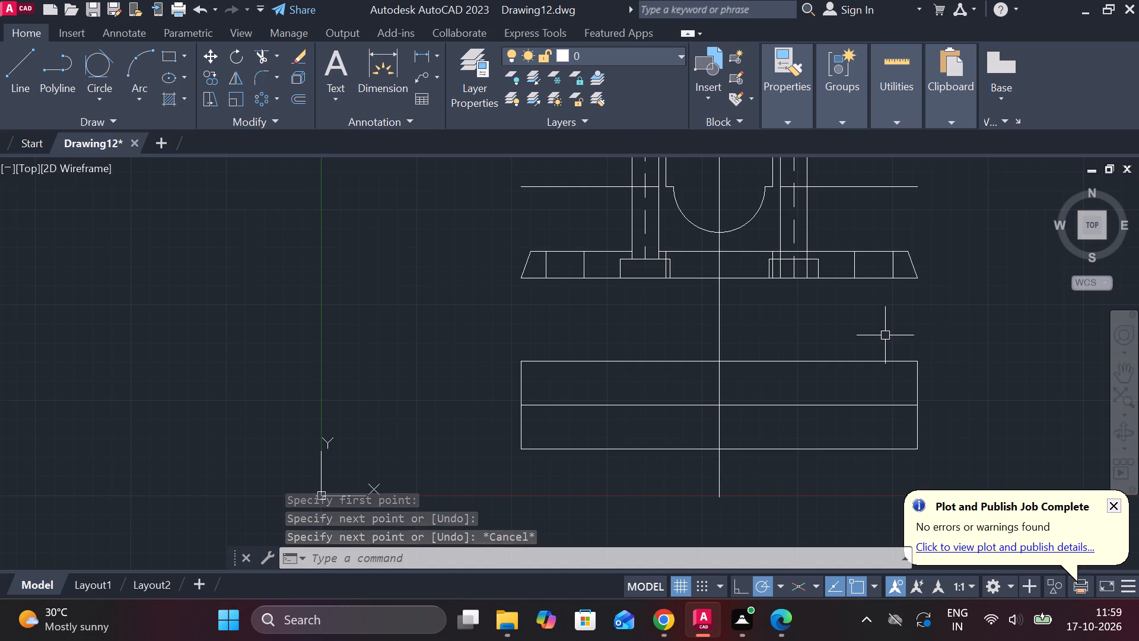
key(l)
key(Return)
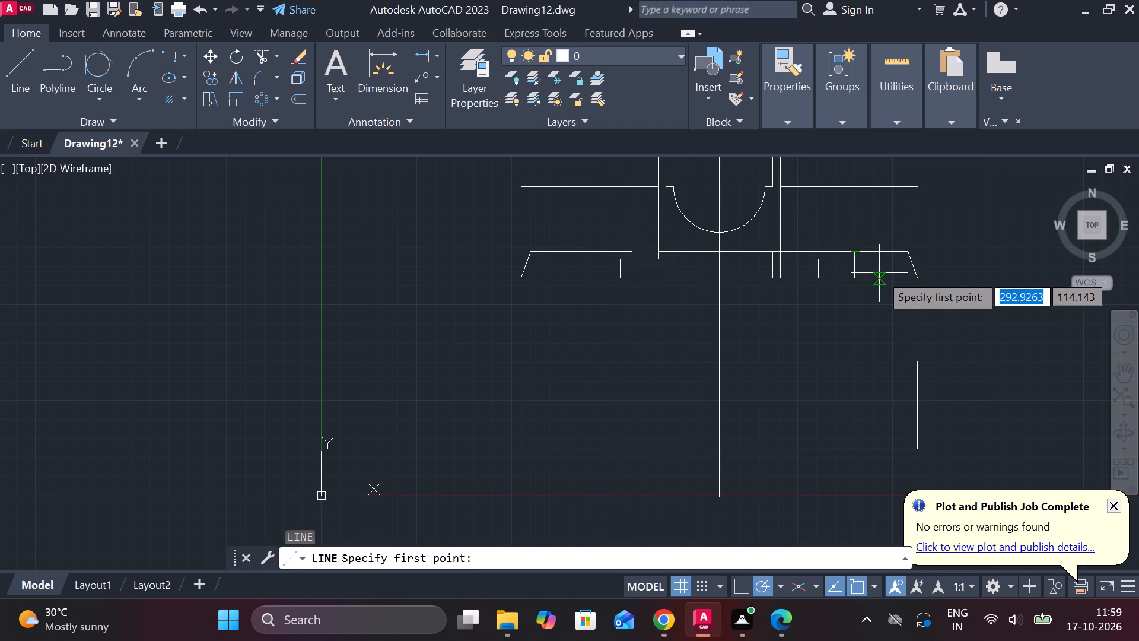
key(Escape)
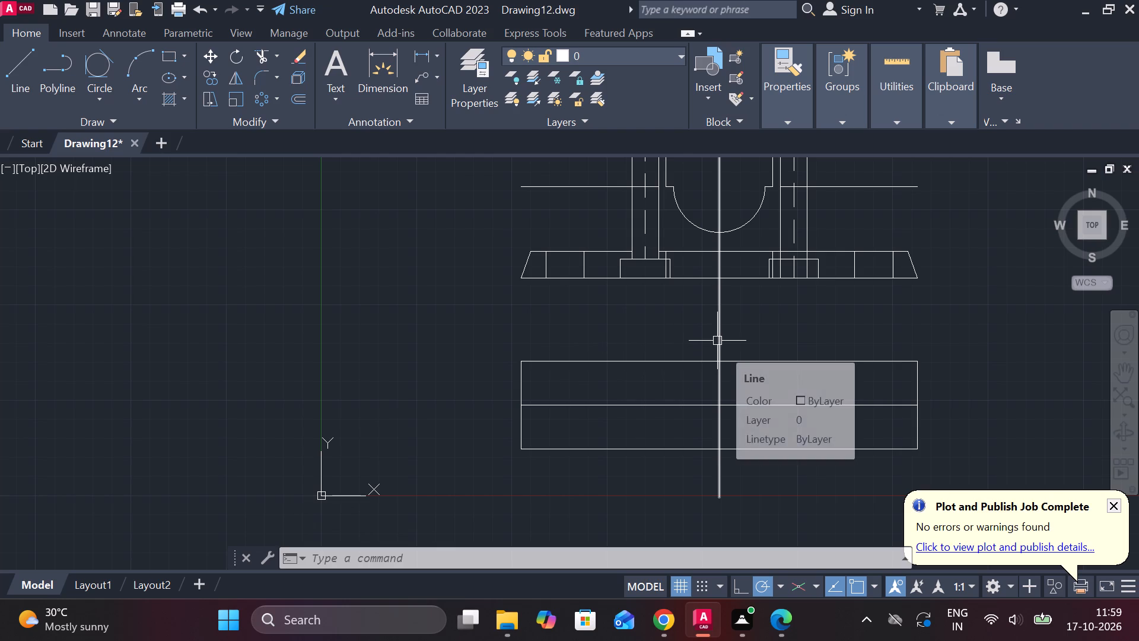
Trim the middle vertical line between the base's bottom edge and the rectangle's top edge.
text(TR)
key(space)
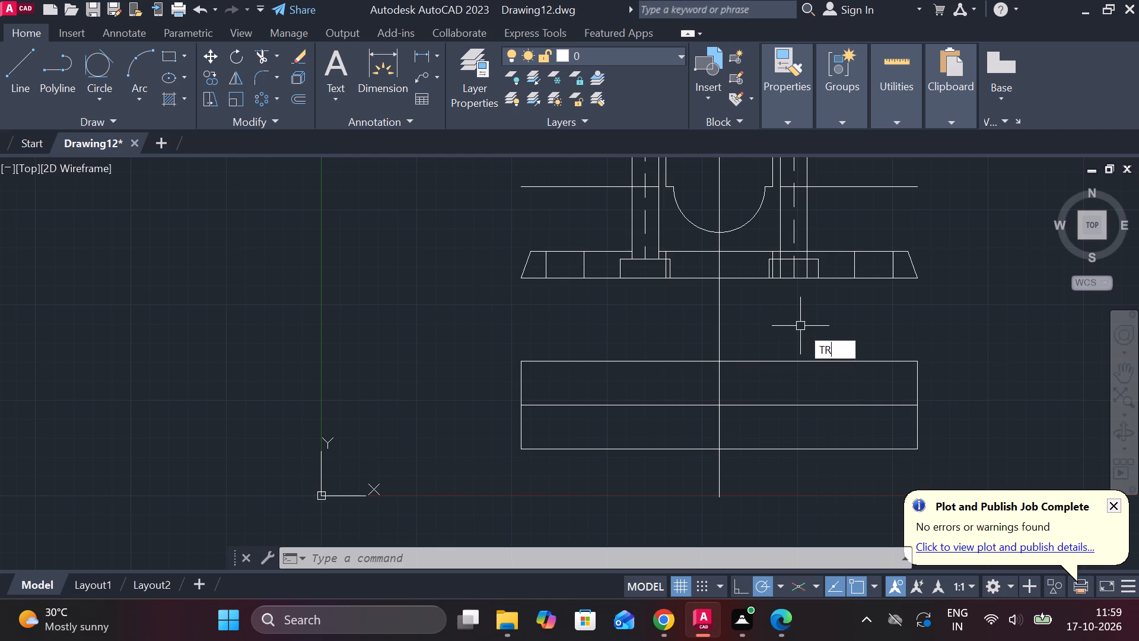
drag(766, 331, 700, 334)
key(Escape)
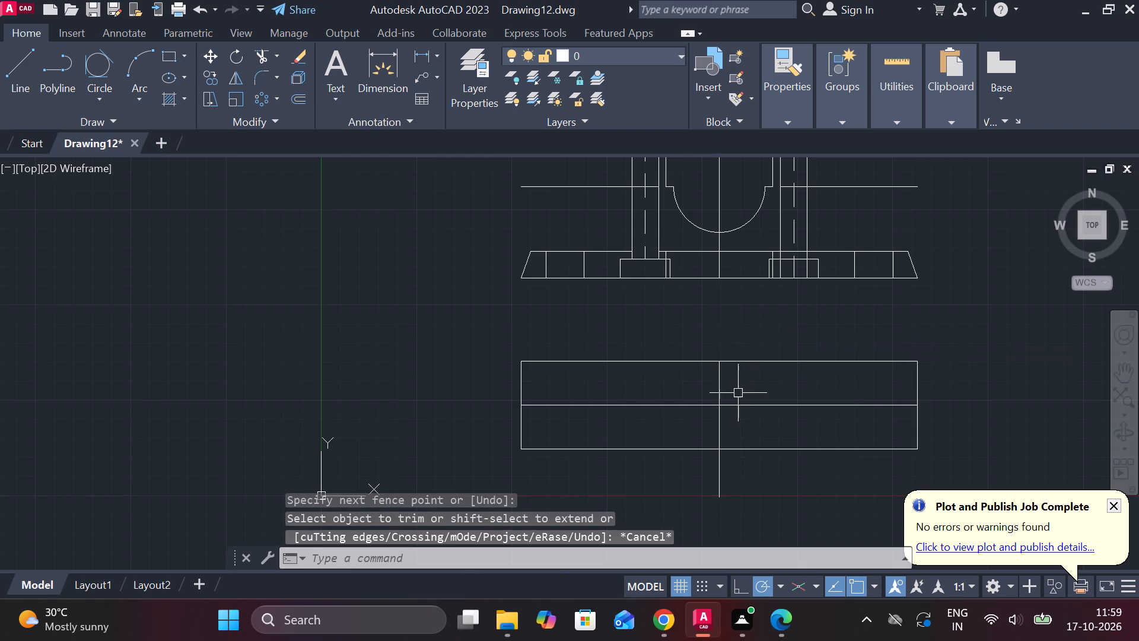
Offset the rectangle's vertical centre line 81 toward its right-hand side.
click(718, 384)
key(o)
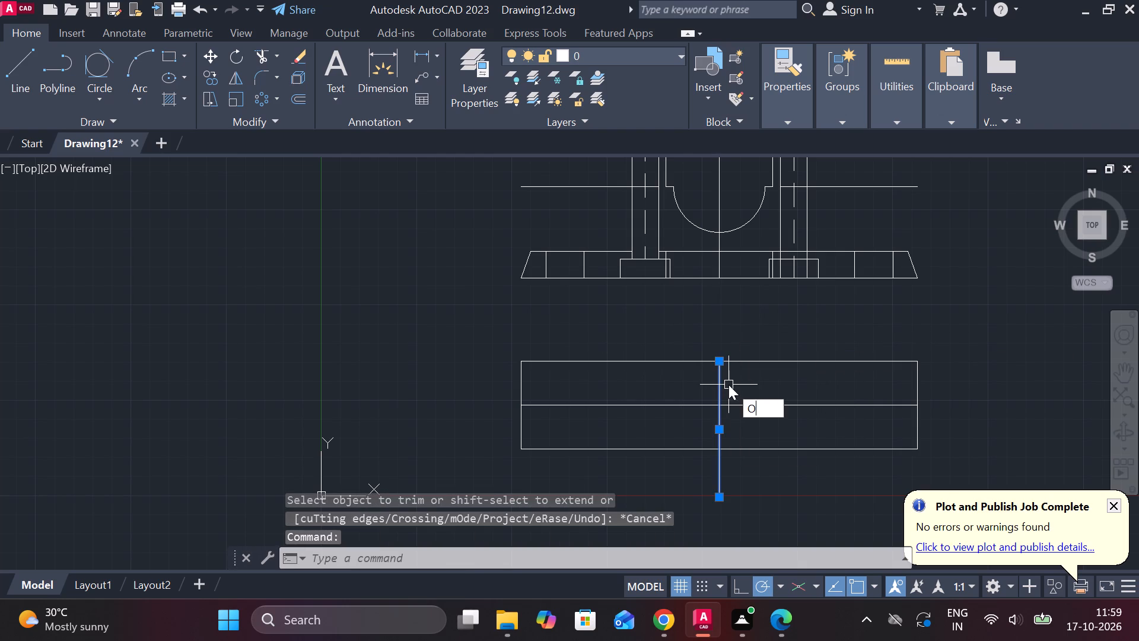
key(Return)
key(Return)
text(81)
key(space)
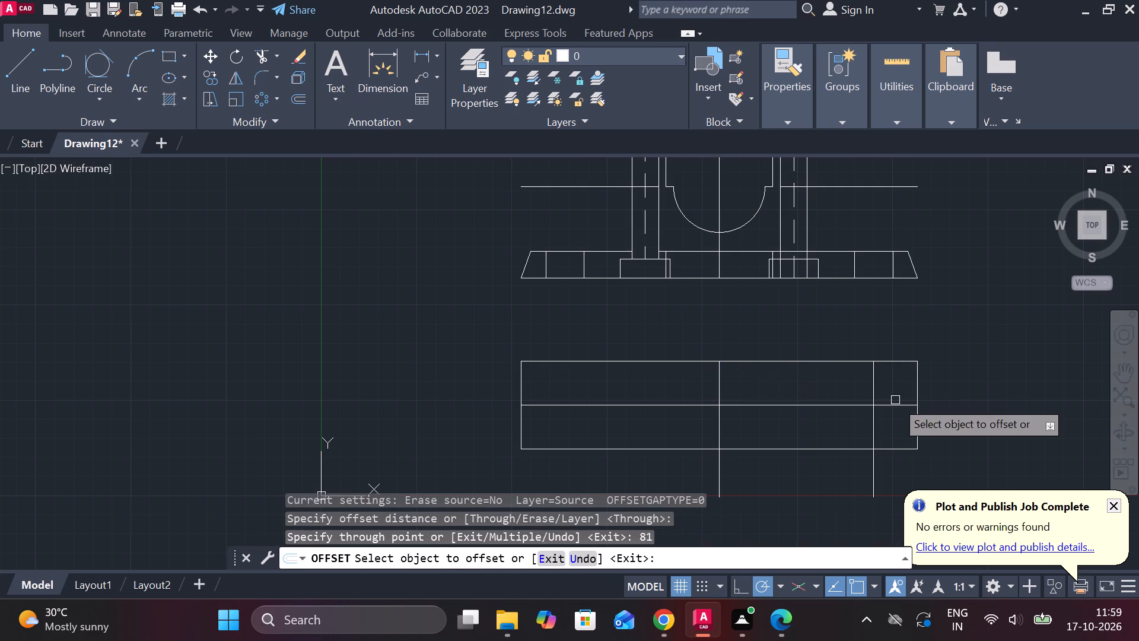
Offset the rectangle's vertical centre line 81 toward its left-hand side.
click(719, 388)
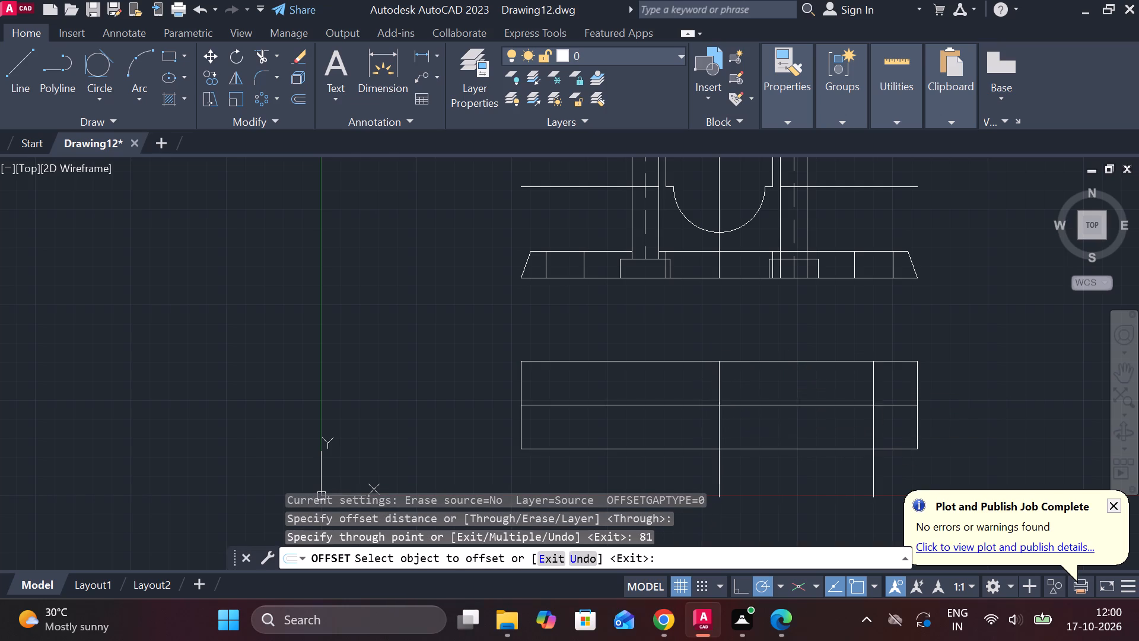
text(81)
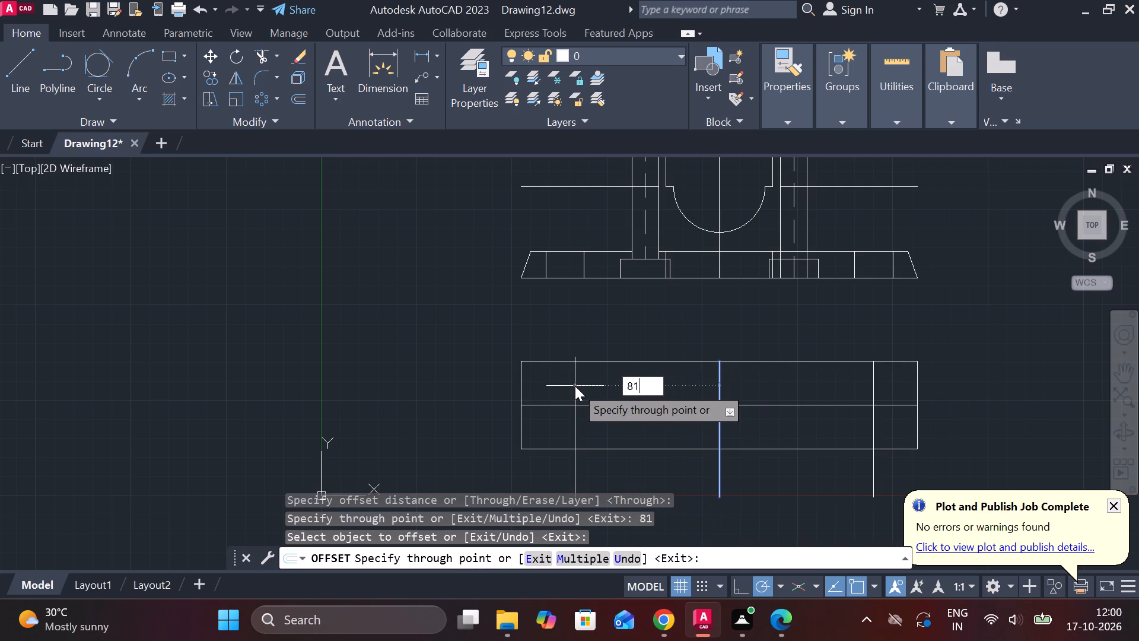
key(space)
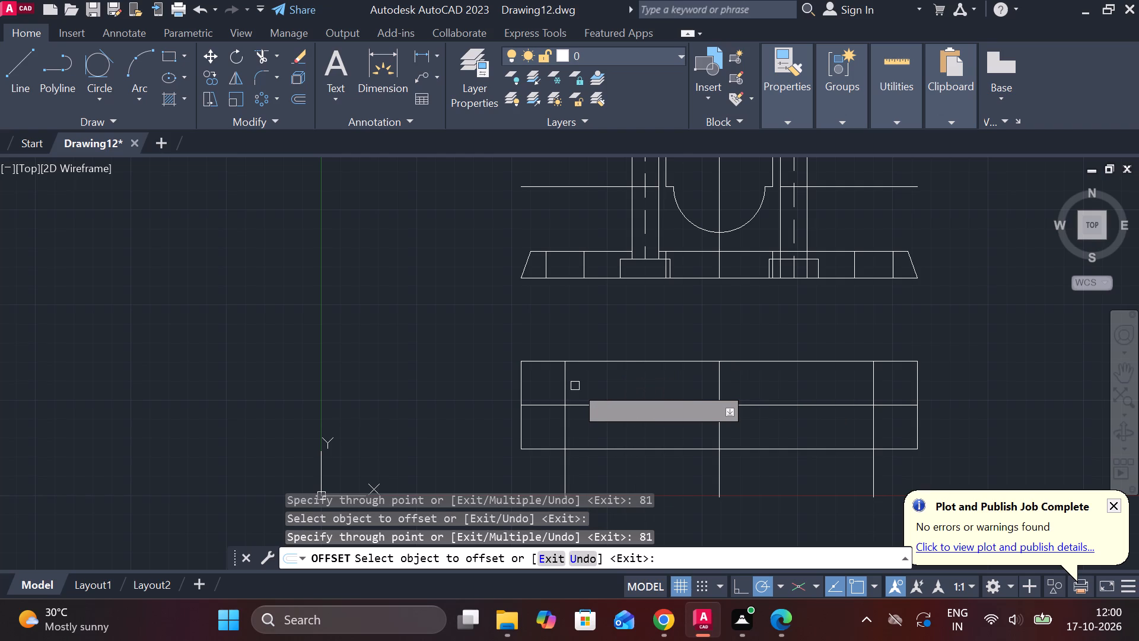
Offset the vertical line near the rectangle's left end 10 to each side.
middle_drag(580, 331, 615, 322)
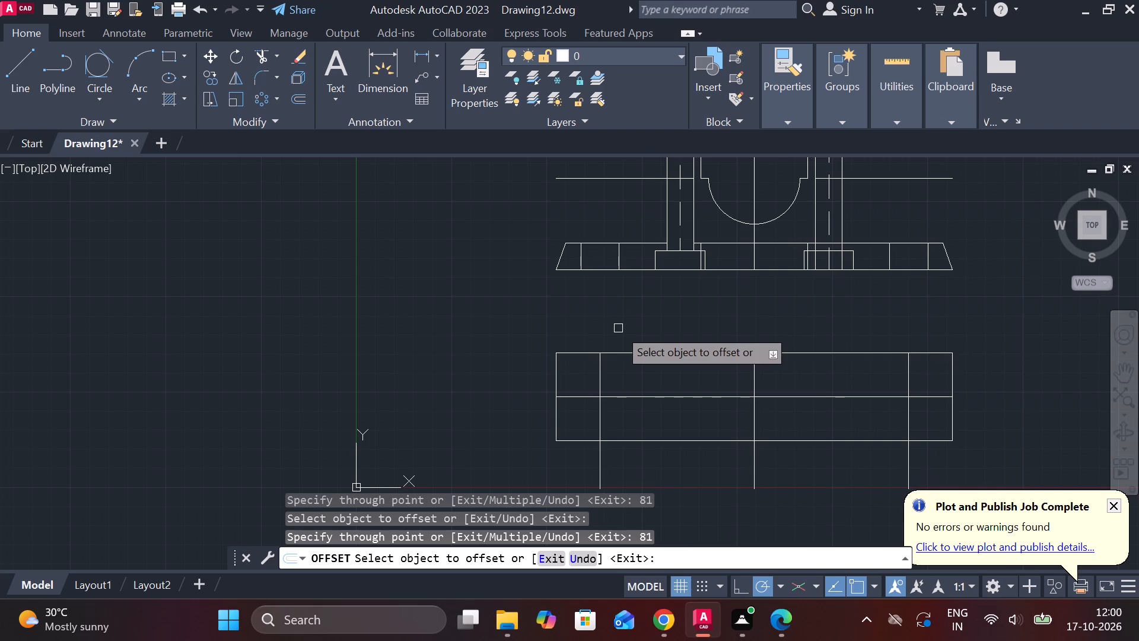
click(597, 369)
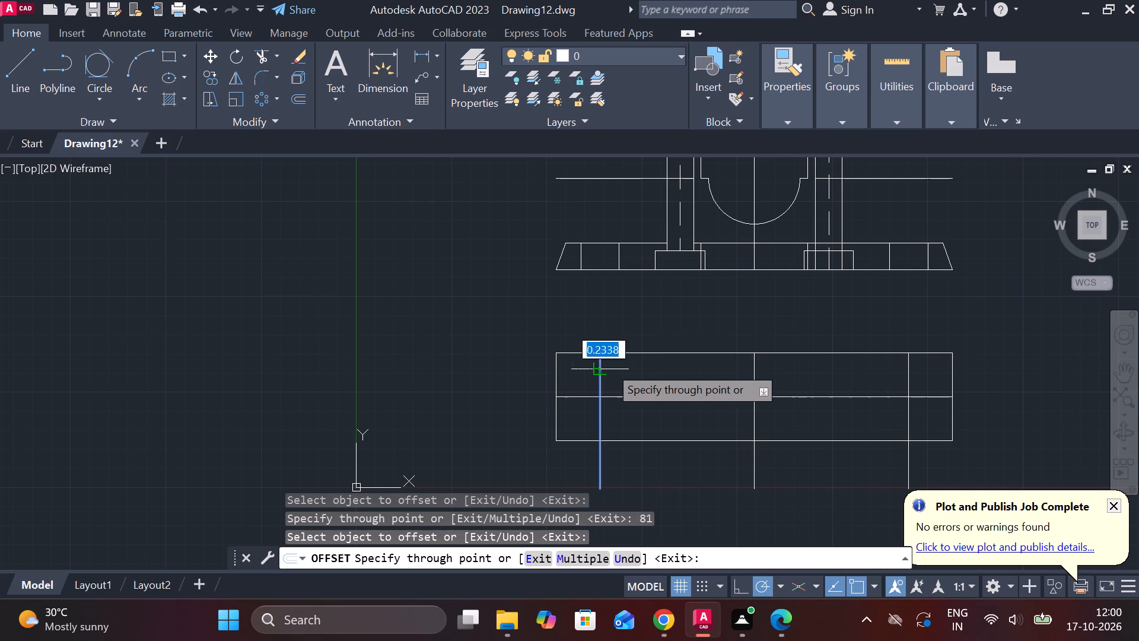
text(10)
key(Return)
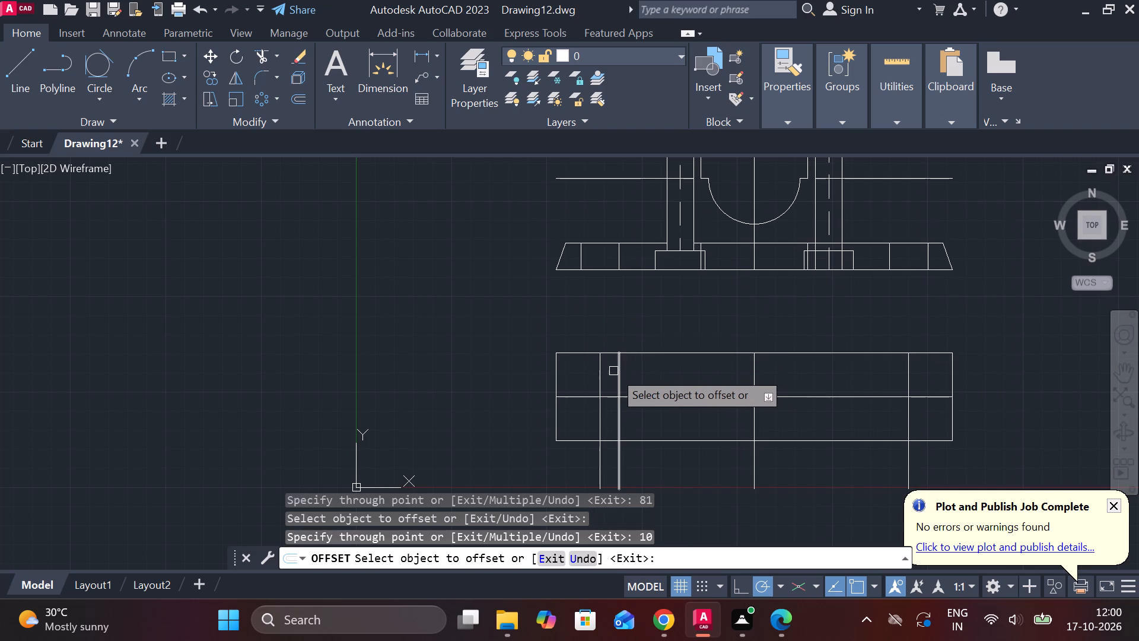
click(602, 371)
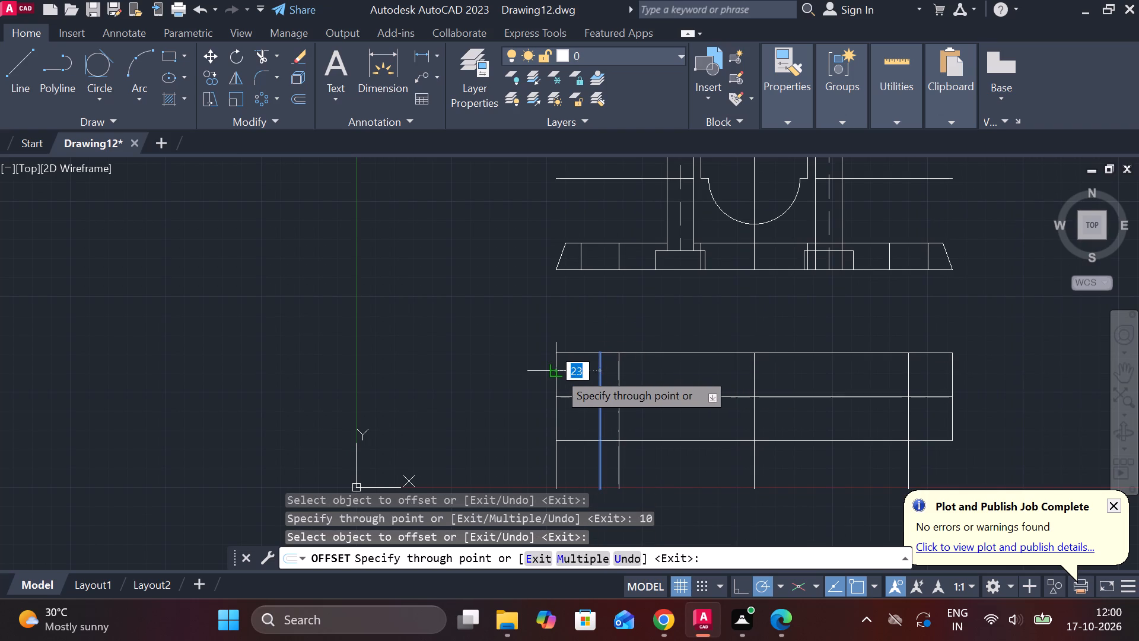
text(10)
key(Return)
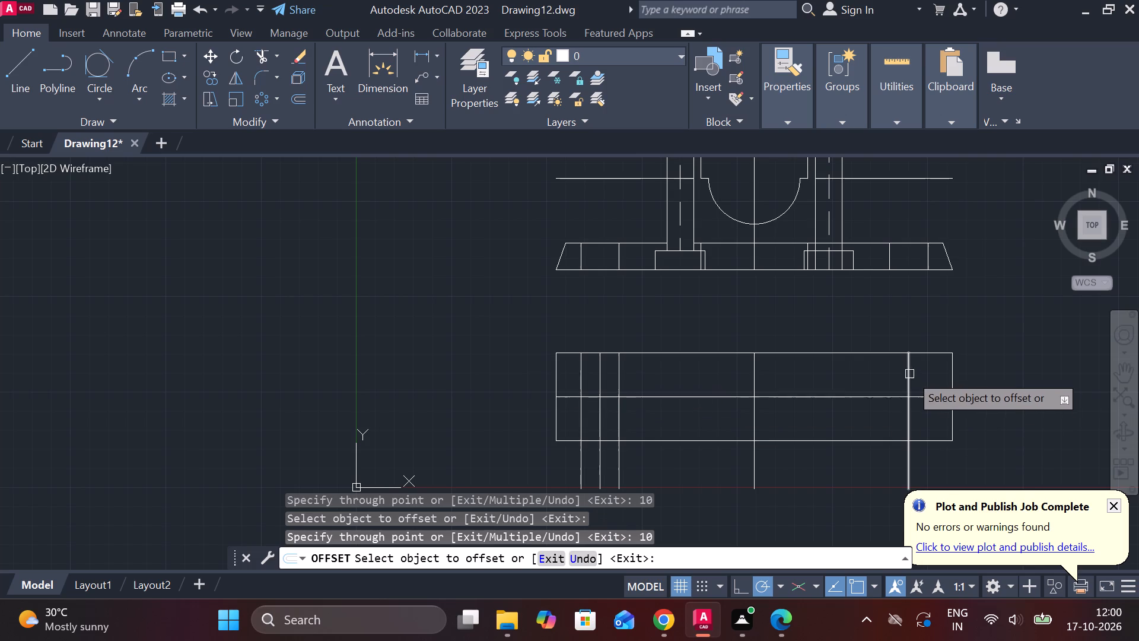
Offset the vertical line near the rectangle's right end 10 to each side.
click(908, 372)
text(10)
key(Return)
click(909, 373)
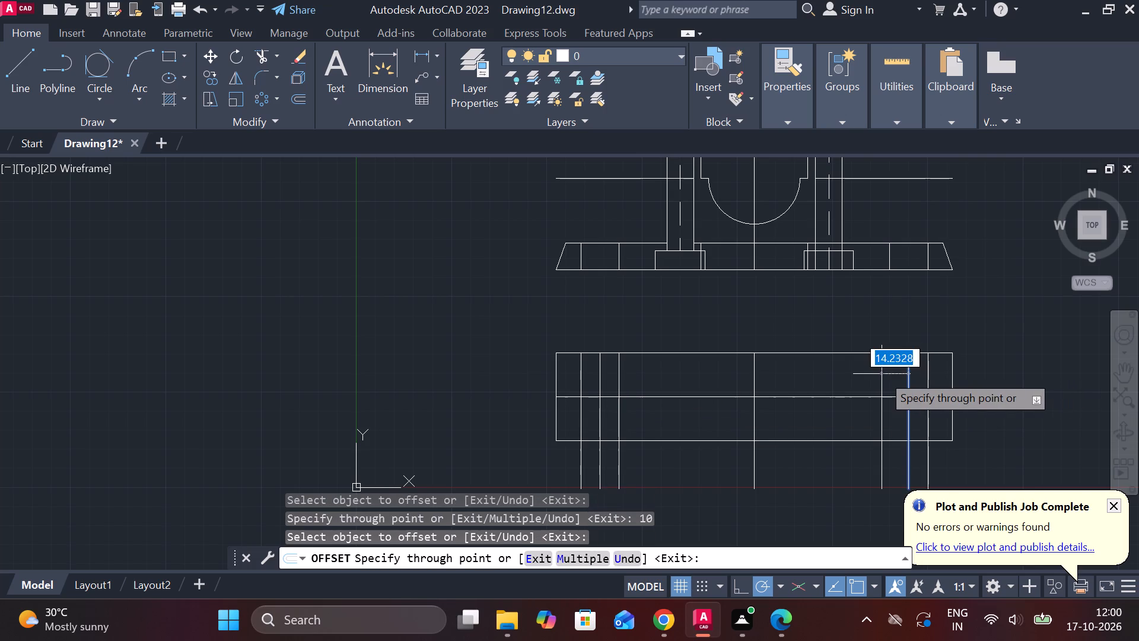
text(10)
key(Return)
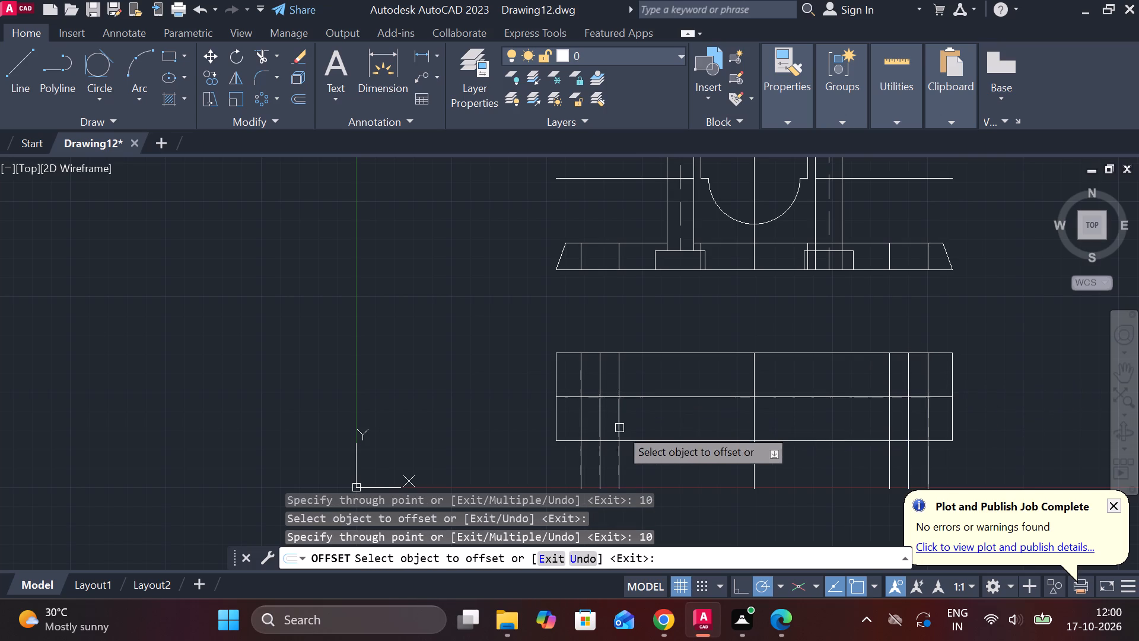
Offset the rectangle's horizontal centre line 6 above and 6 below.
click(636, 395)
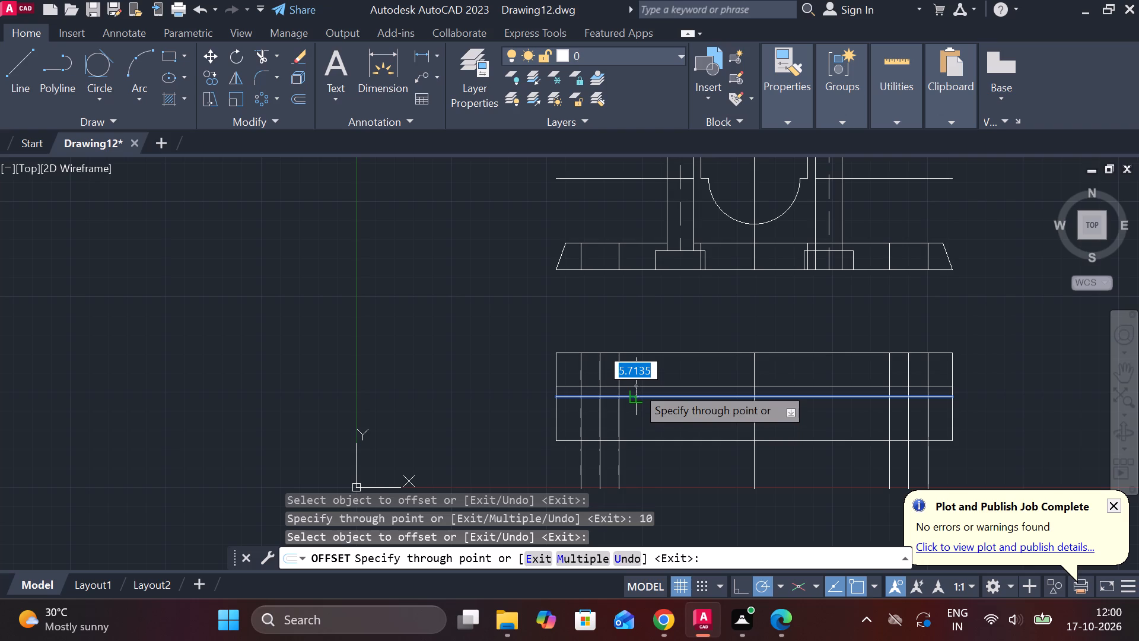
text(6)
key(space)
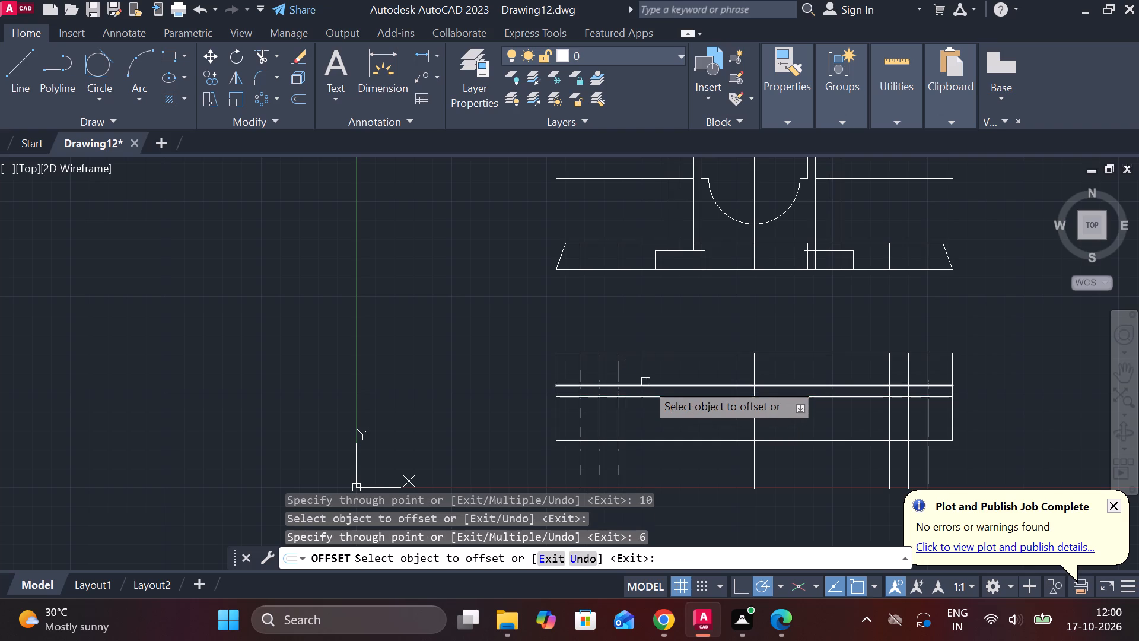
click(646, 396)
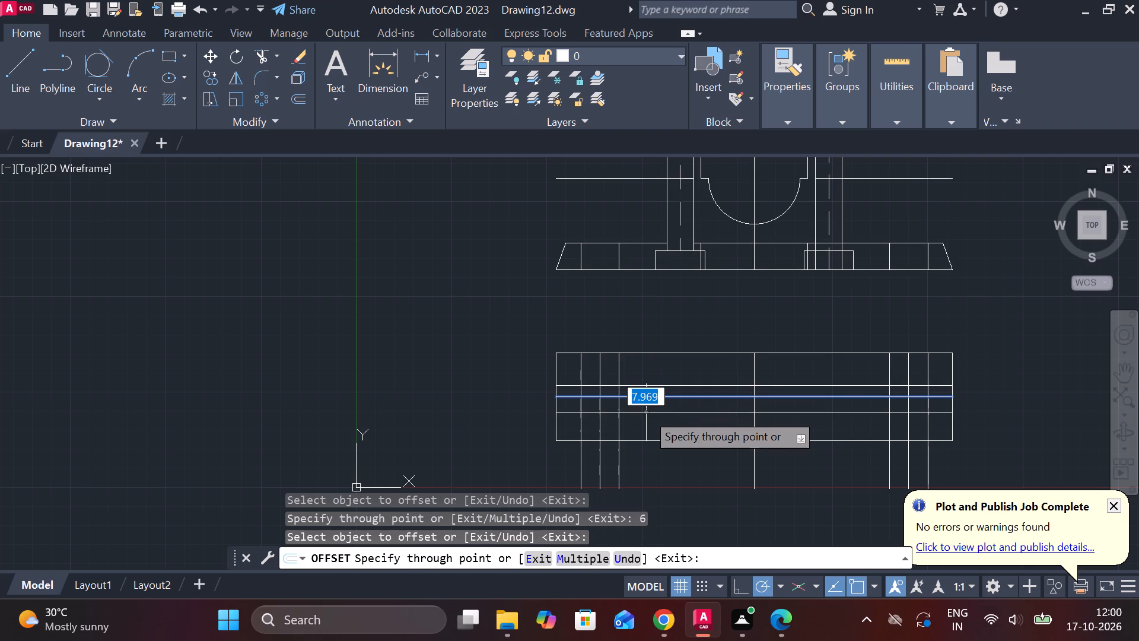
text(6)
key(space)
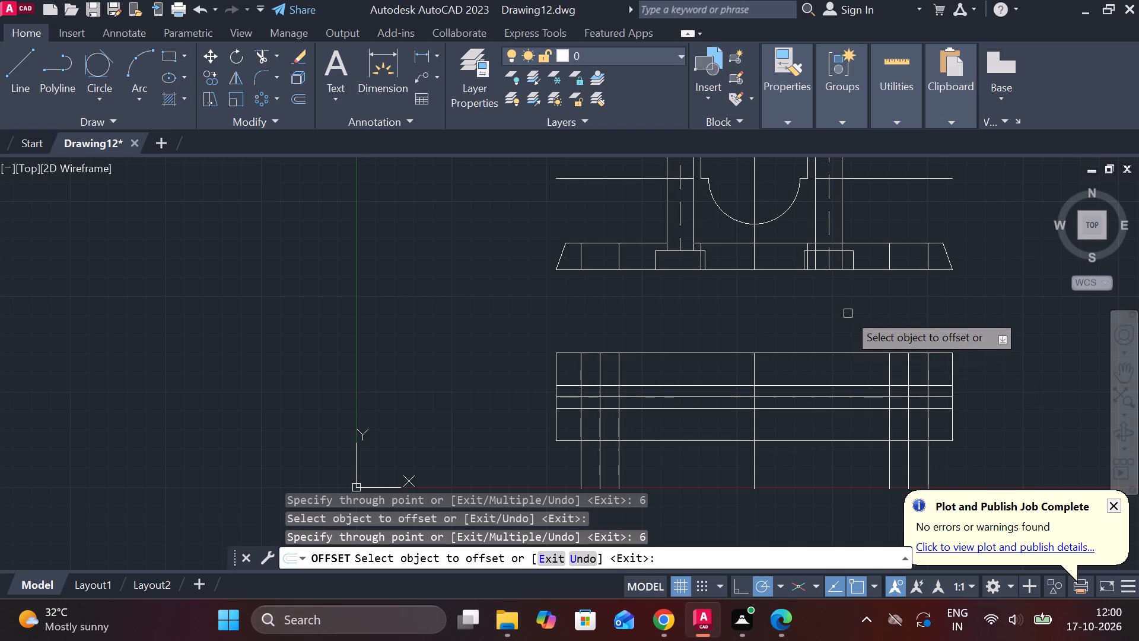
Trim all the vertical lines that extend below the rectangle's bottom edge.
middle_drag(863, 300, 787, 284)
key(Escape)
text(TR)
key(space)
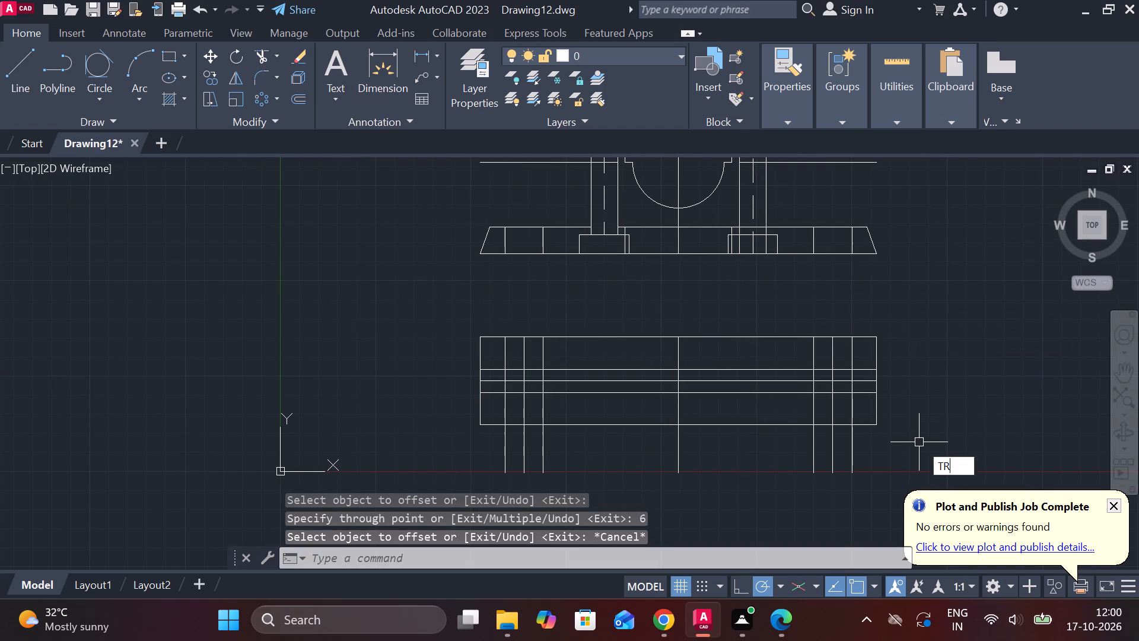
drag(902, 442, 460, 461)
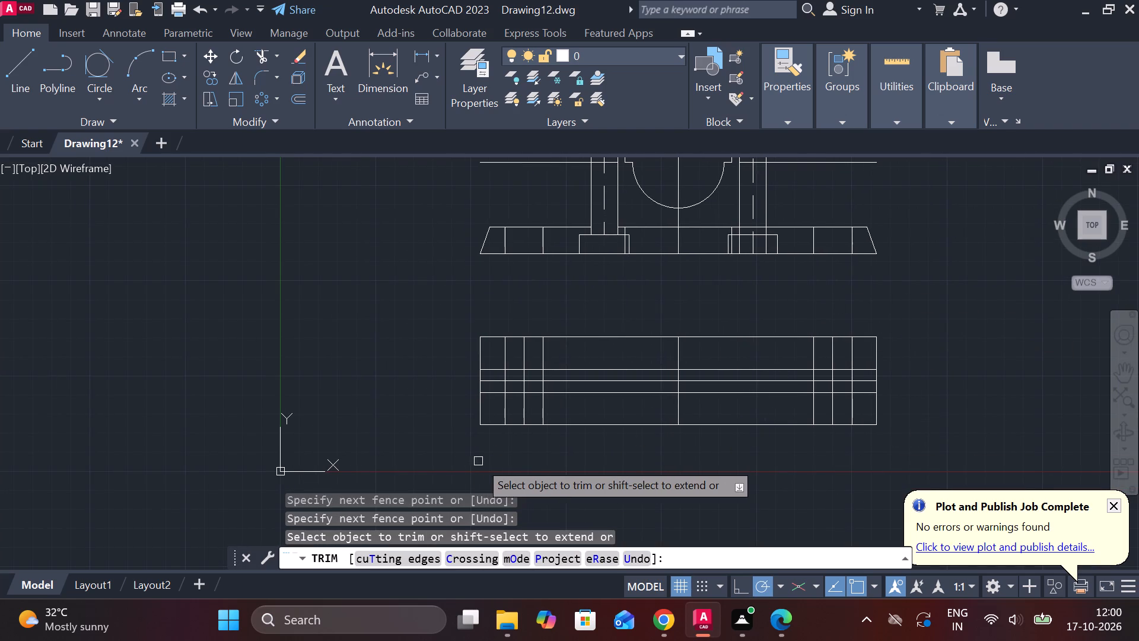
scroll(487, 455, up, 1)
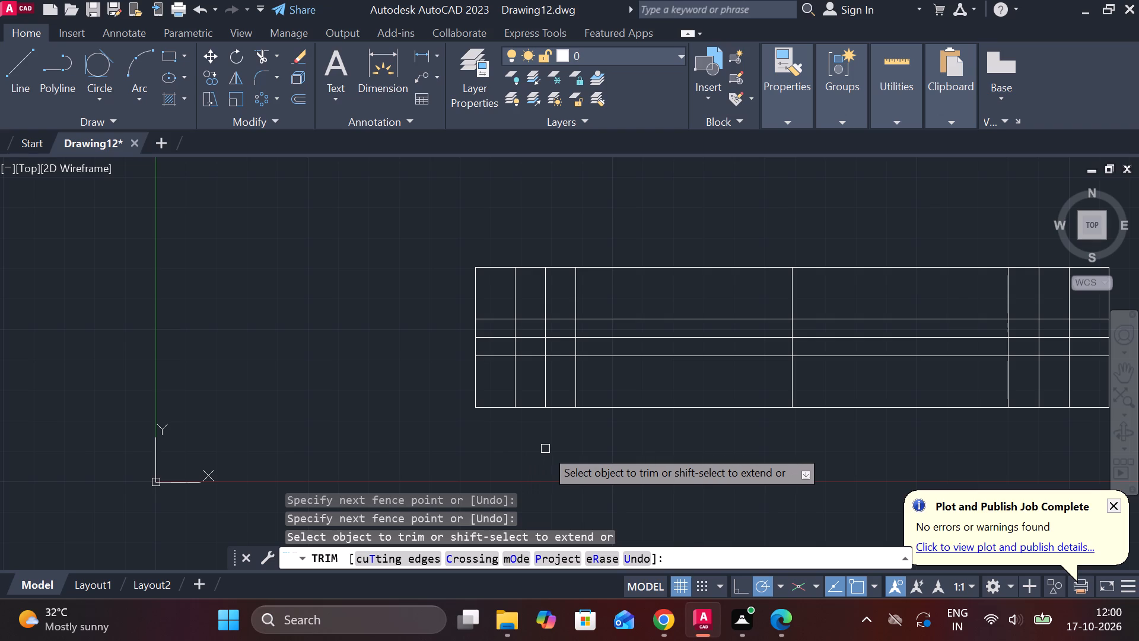
scroll(561, 438, up, 1)
middle_drag(565, 438, 583, 472)
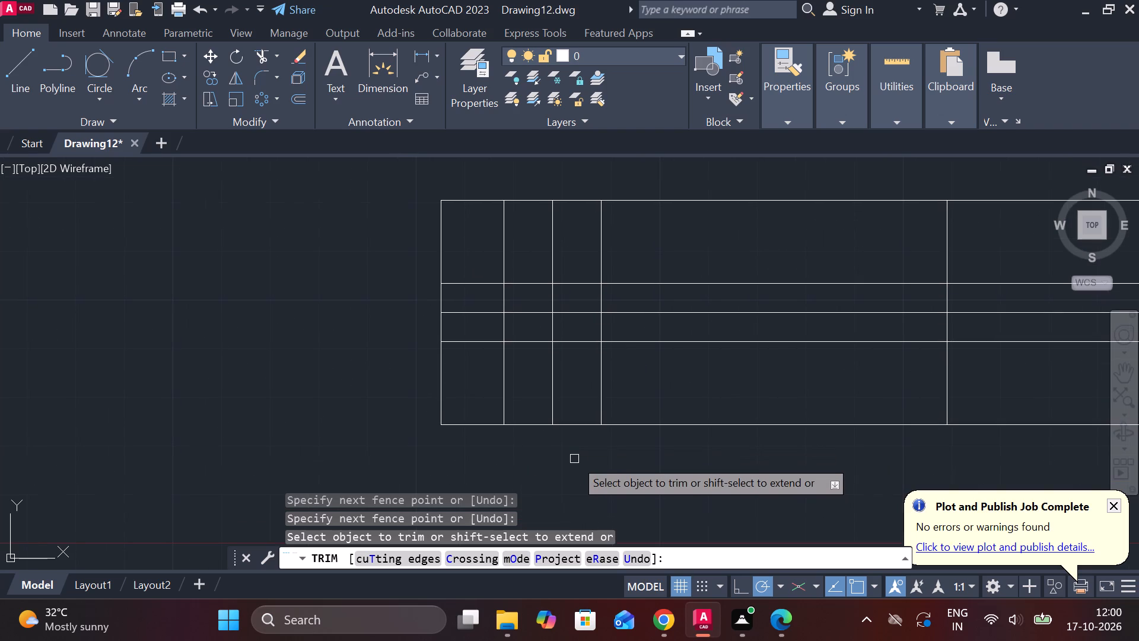
key(Escape)
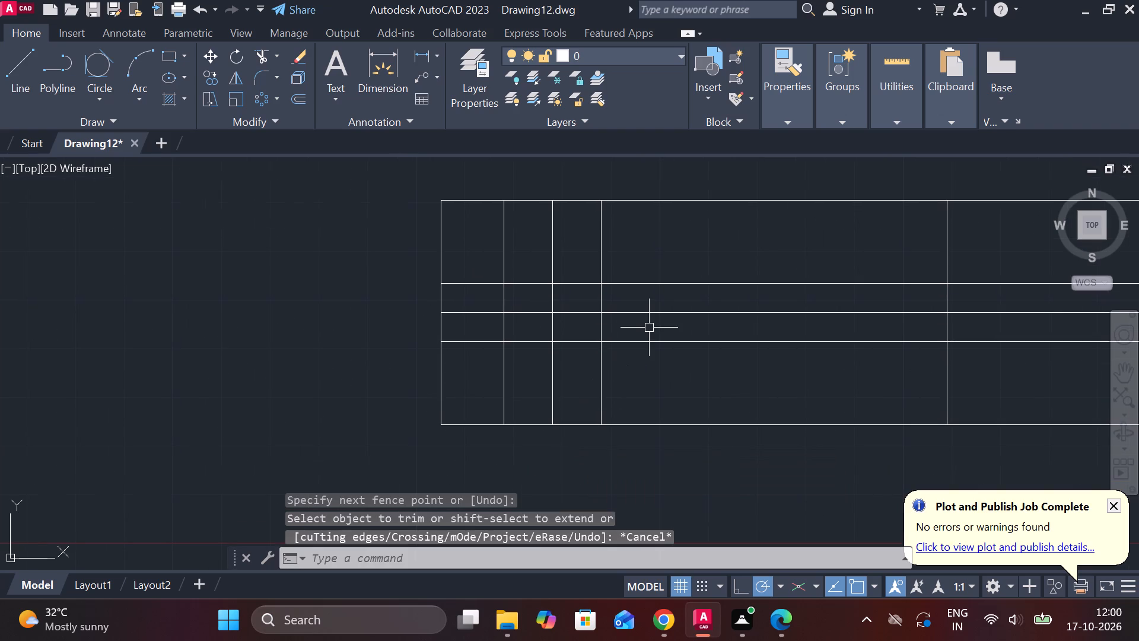
Draw a two-point circle of diameter 20 on the horizontal centre line, between the two outer vertical lines at the rectangle's left end.
text(C)
key(space)
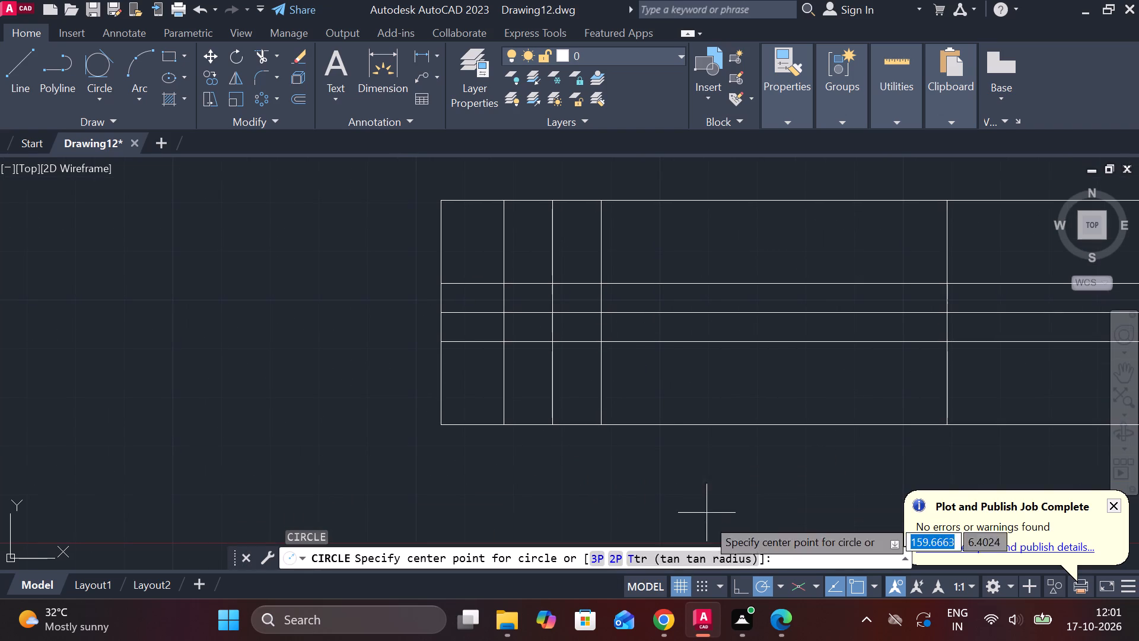
click(619, 553)
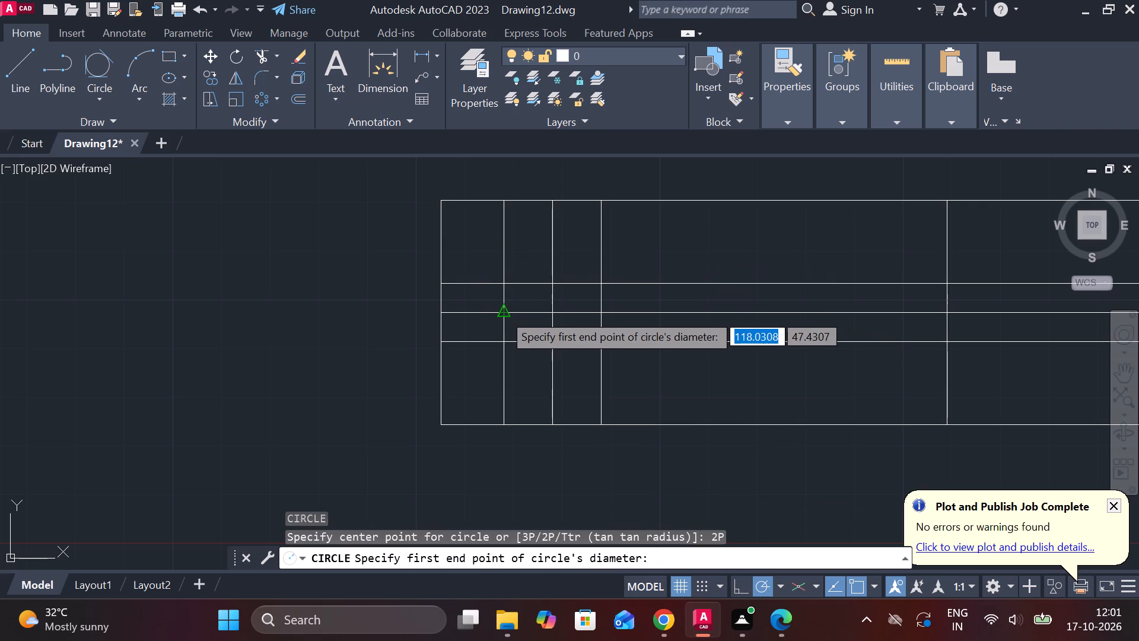
click(502, 313)
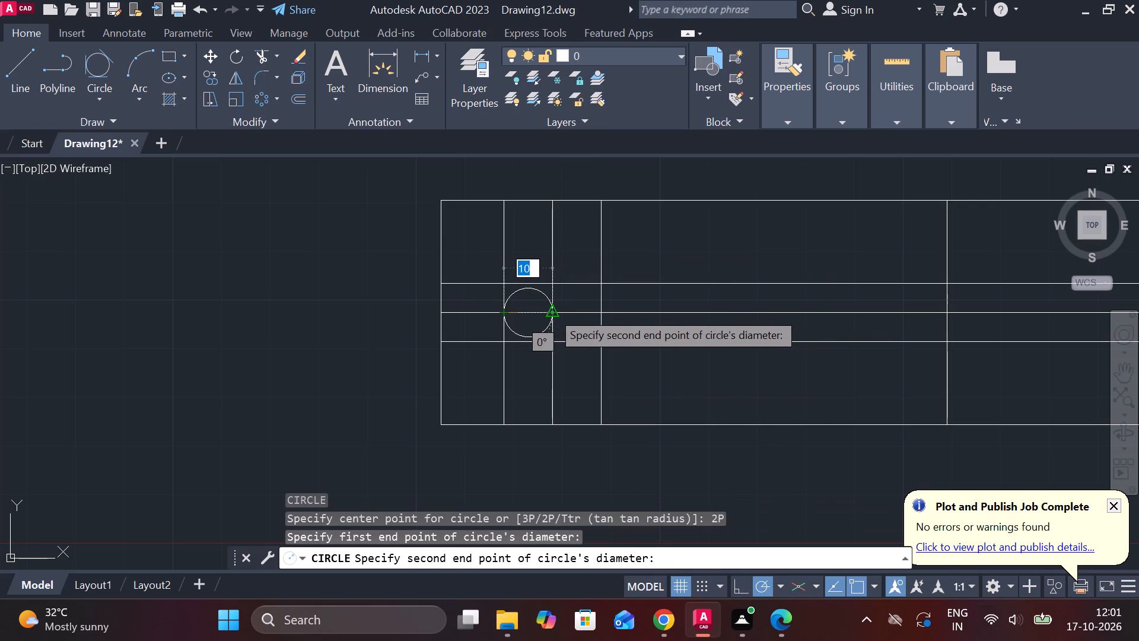
click(600, 315)
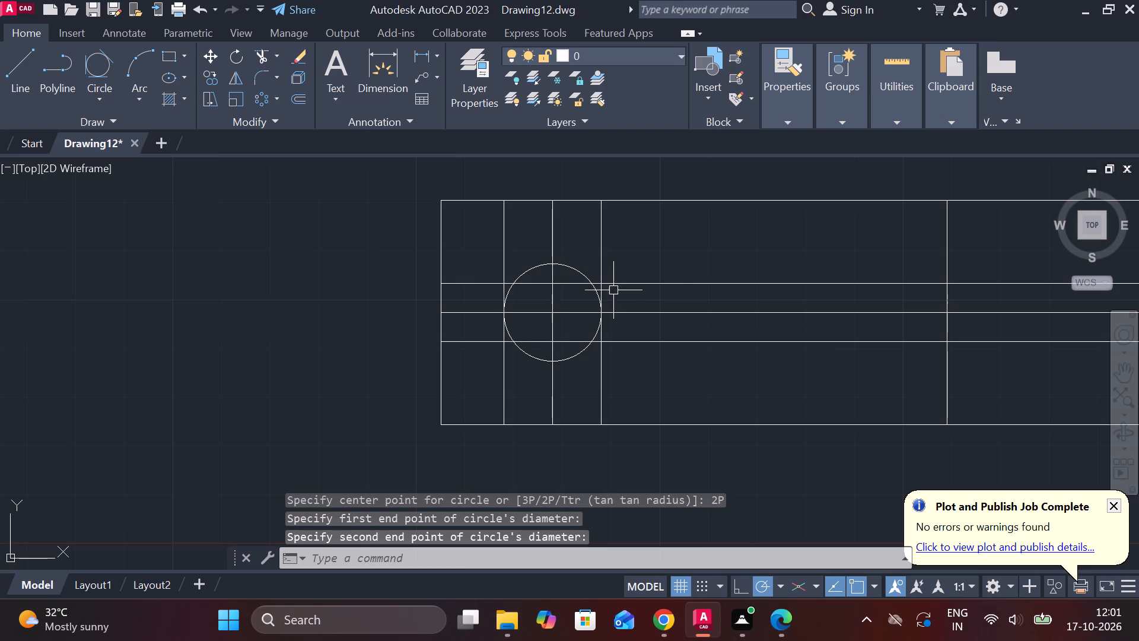
key(Escape)
Trim the three vertical lines around the left circle back from the rectangle's top and bottom edges to the slot area.
text(TR)
key(space)
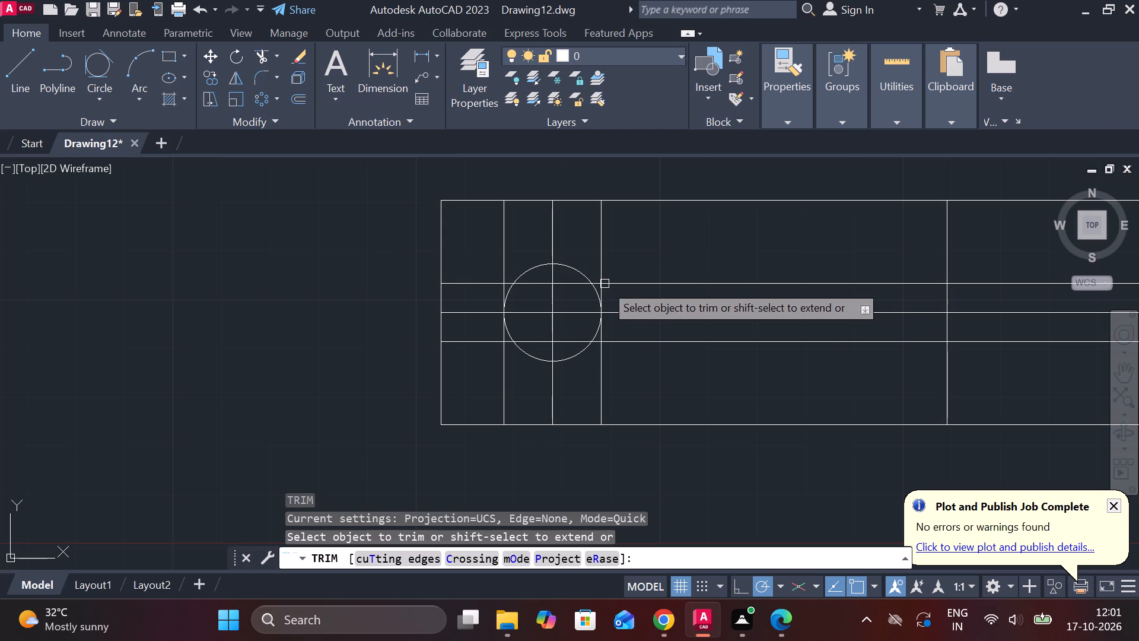
click(669, 245)
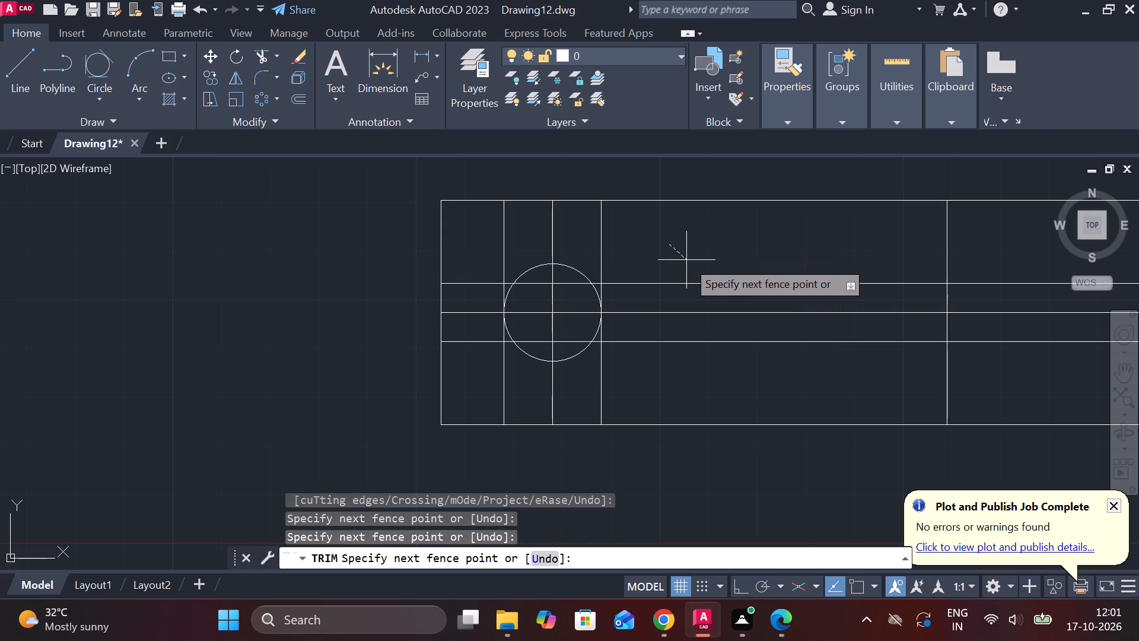
drag(687, 256, 497, 251)
drag(485, 243, 547, 247)
drag(632, 249, 642, 249)
double_click(651, 249)
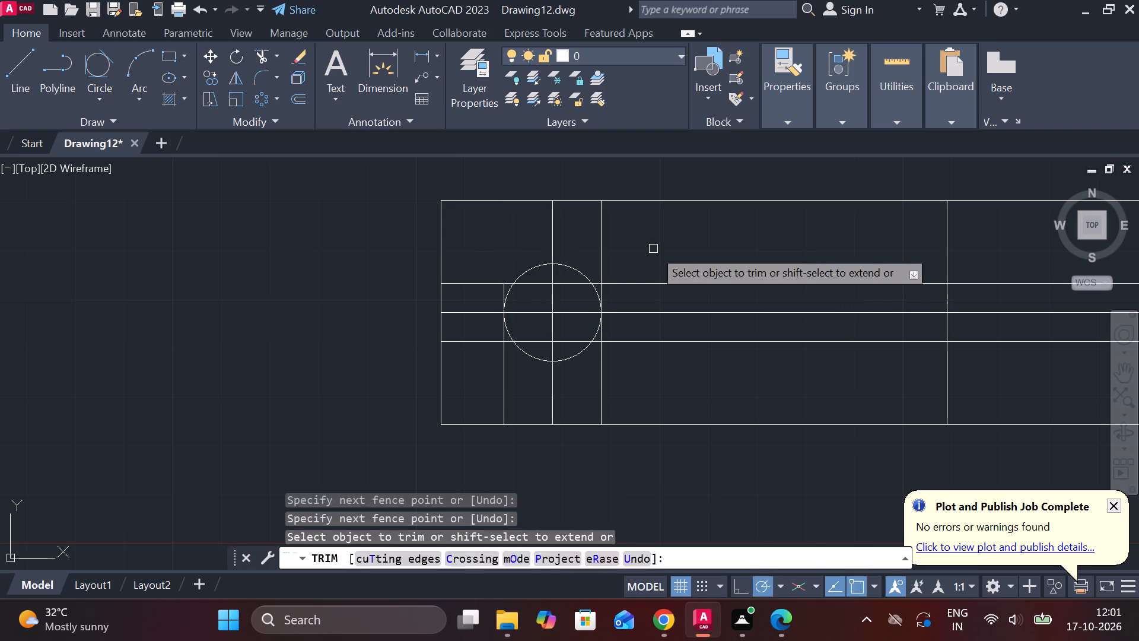
drag(672, 247, 534, 239)
click(534, 239)
click(629, 242)
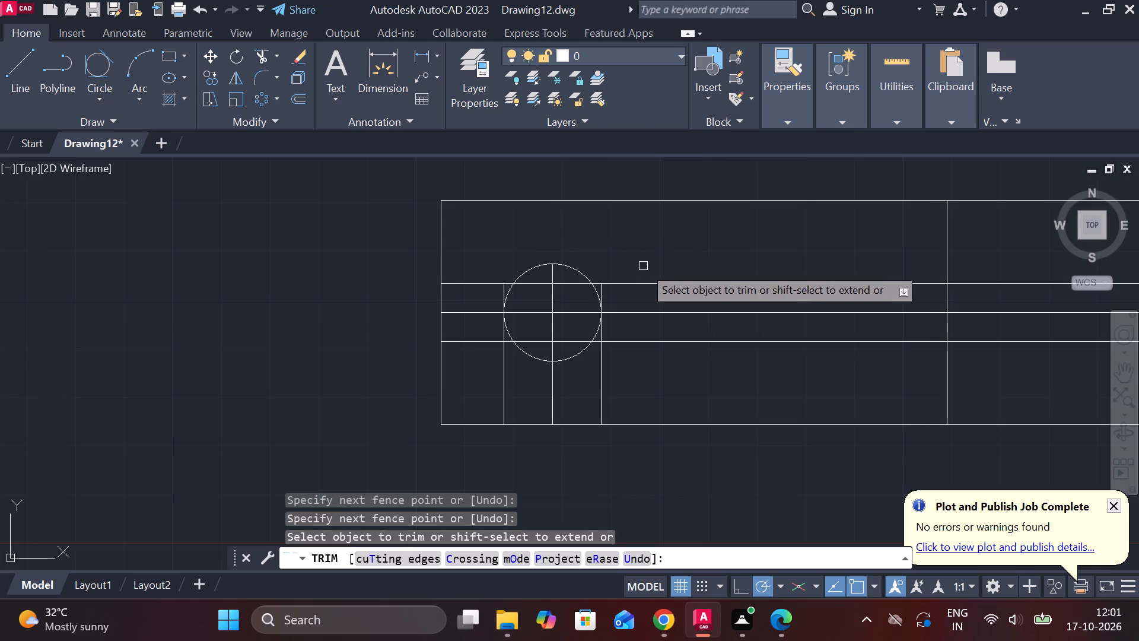
click(644, 388)
click(488, 387)
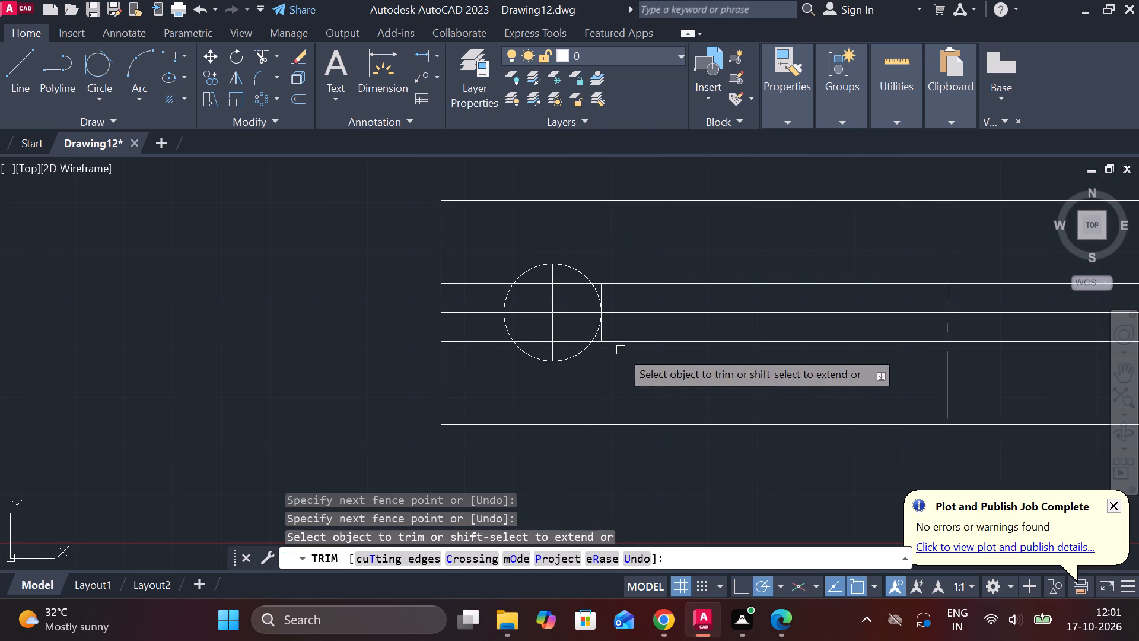
Trim the circle's arcs beyond the two 6-offset lines, and the three horizontal lines on both sides of the left slot.
click(580, 352)
click(531, 359)
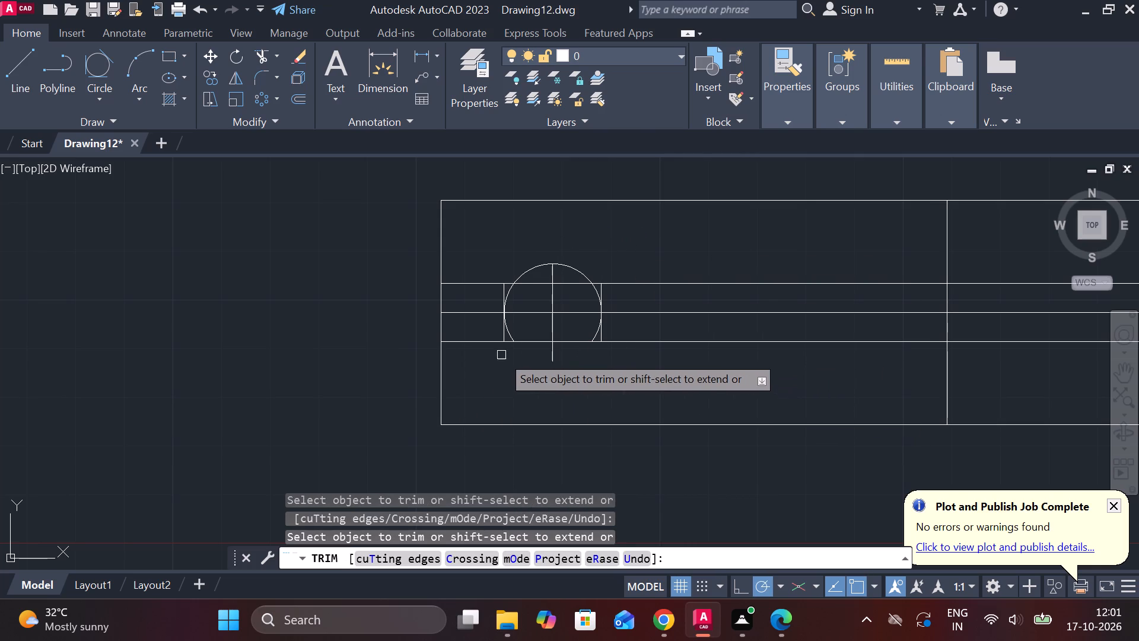
click(489, 235)
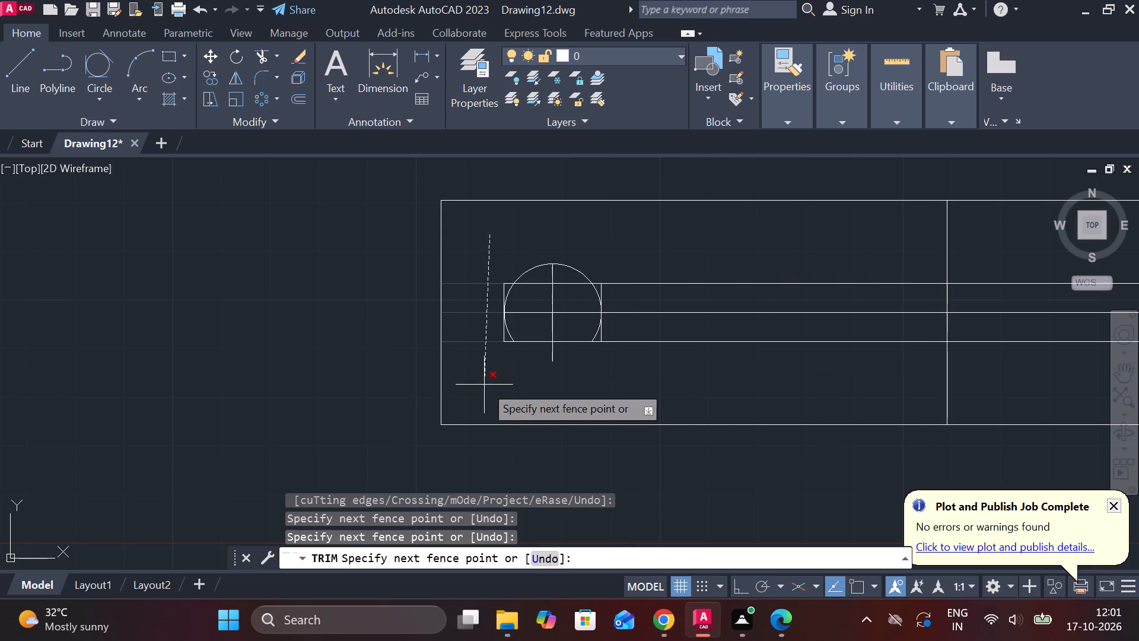
click(486, 384)
drag(607, 249, 614, 254)
click(608, 363)
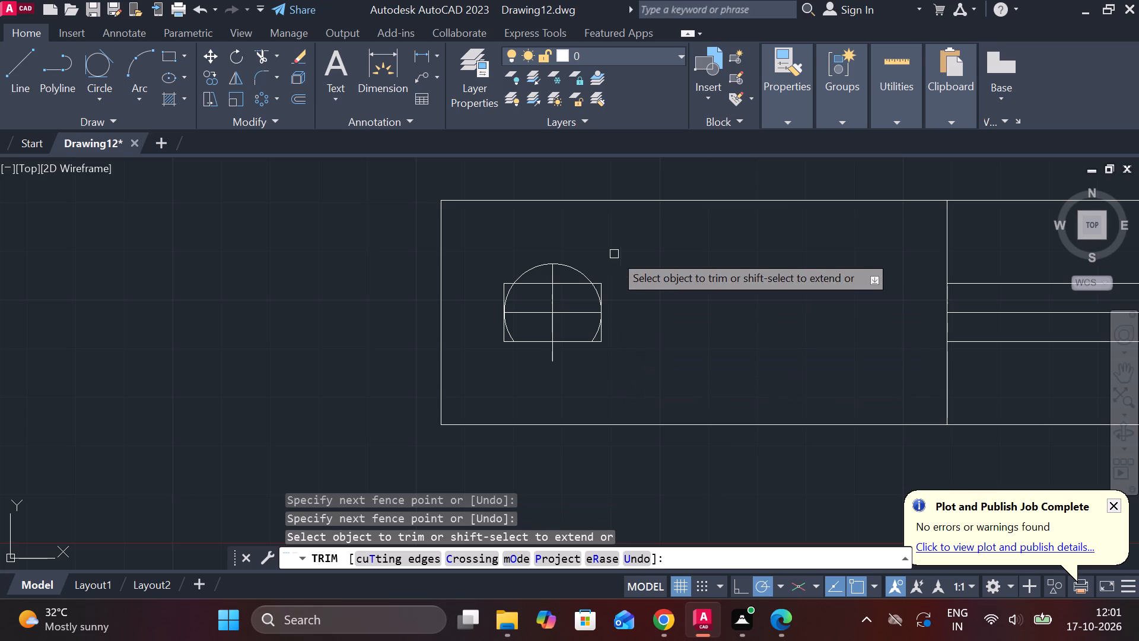
click(536, 264)
click(565, 268)
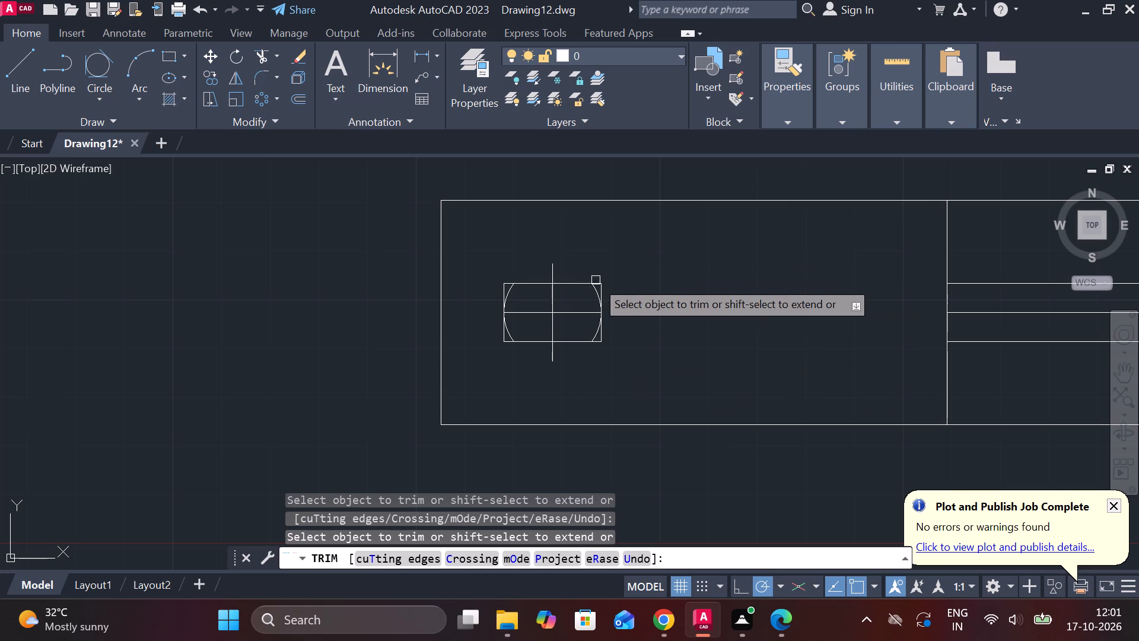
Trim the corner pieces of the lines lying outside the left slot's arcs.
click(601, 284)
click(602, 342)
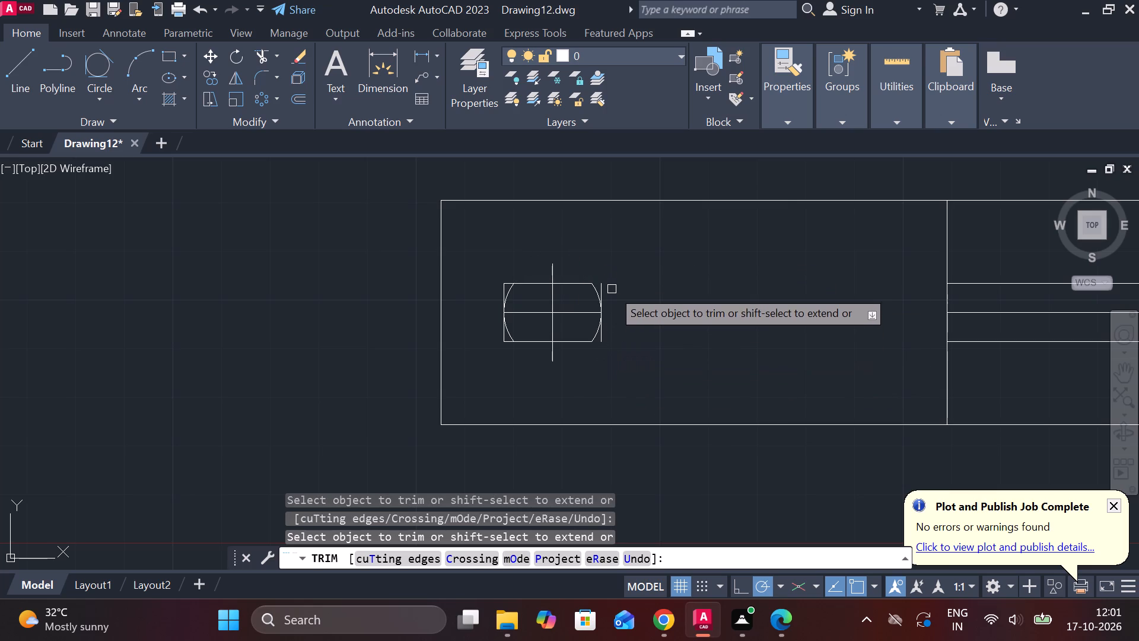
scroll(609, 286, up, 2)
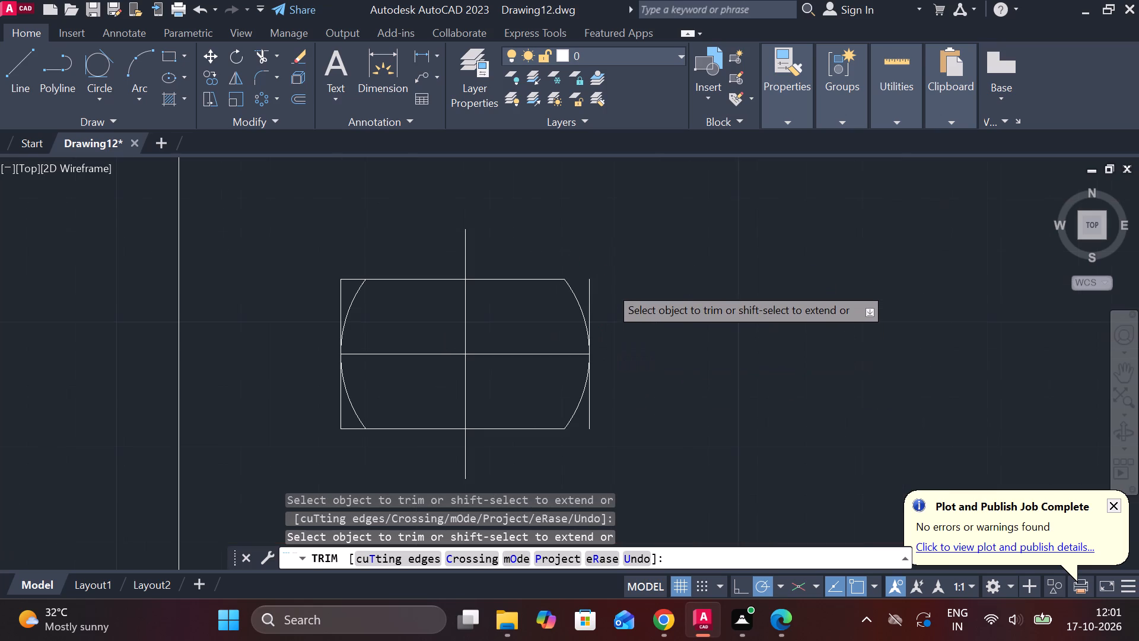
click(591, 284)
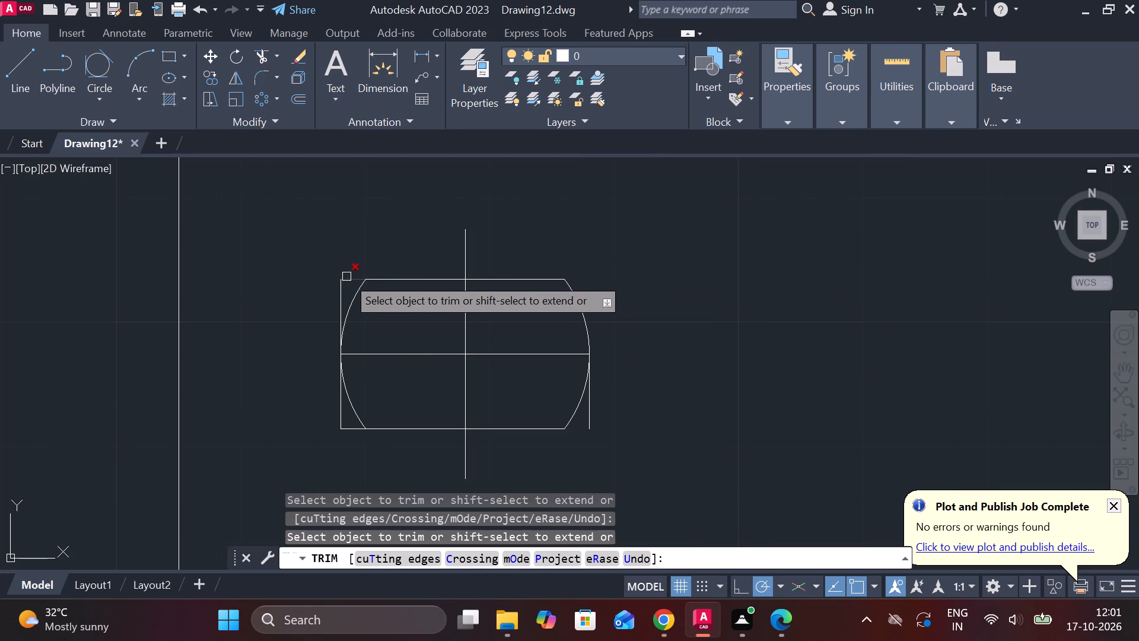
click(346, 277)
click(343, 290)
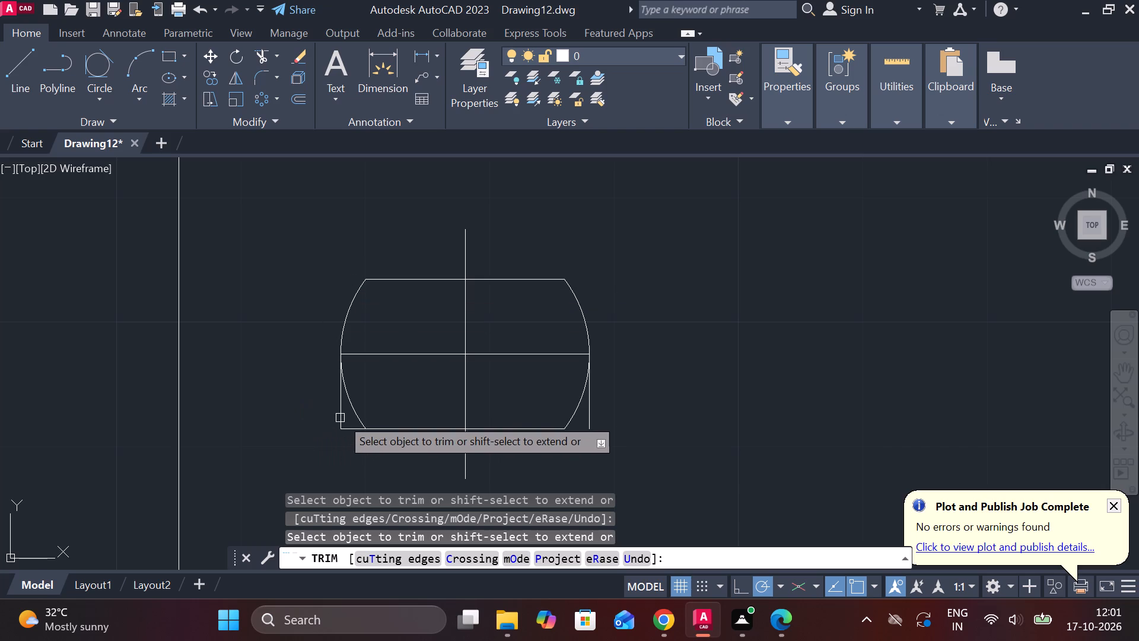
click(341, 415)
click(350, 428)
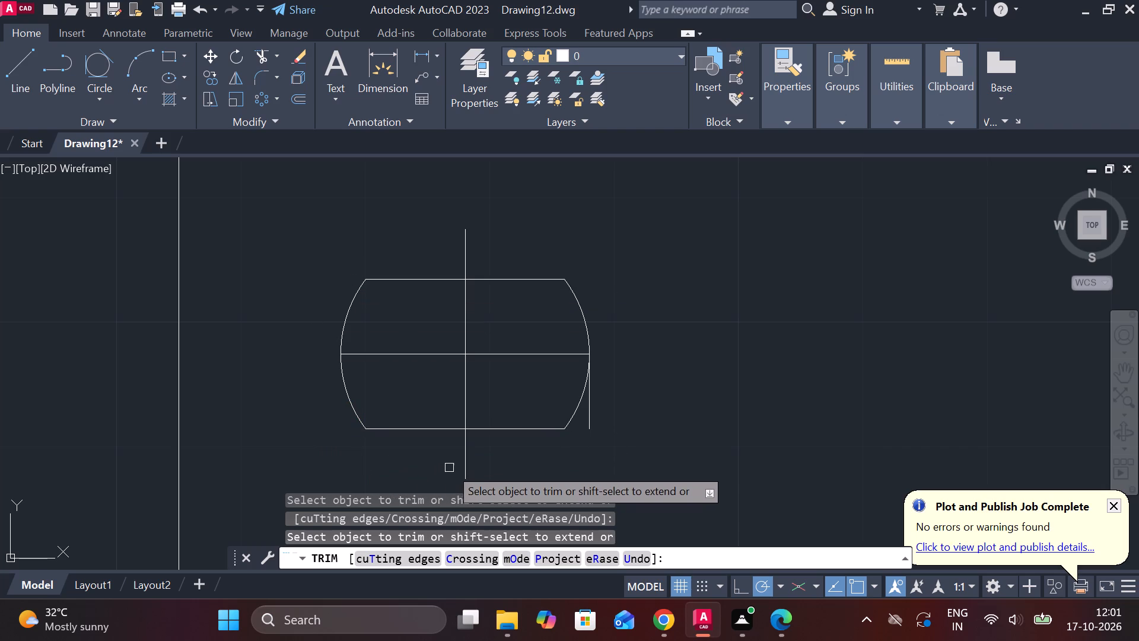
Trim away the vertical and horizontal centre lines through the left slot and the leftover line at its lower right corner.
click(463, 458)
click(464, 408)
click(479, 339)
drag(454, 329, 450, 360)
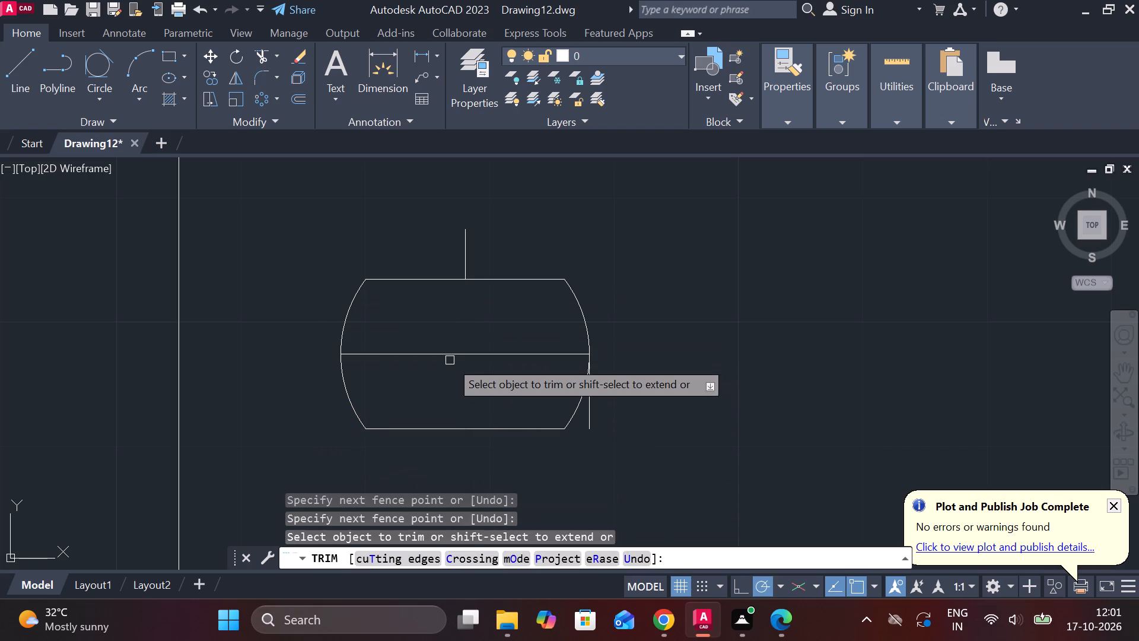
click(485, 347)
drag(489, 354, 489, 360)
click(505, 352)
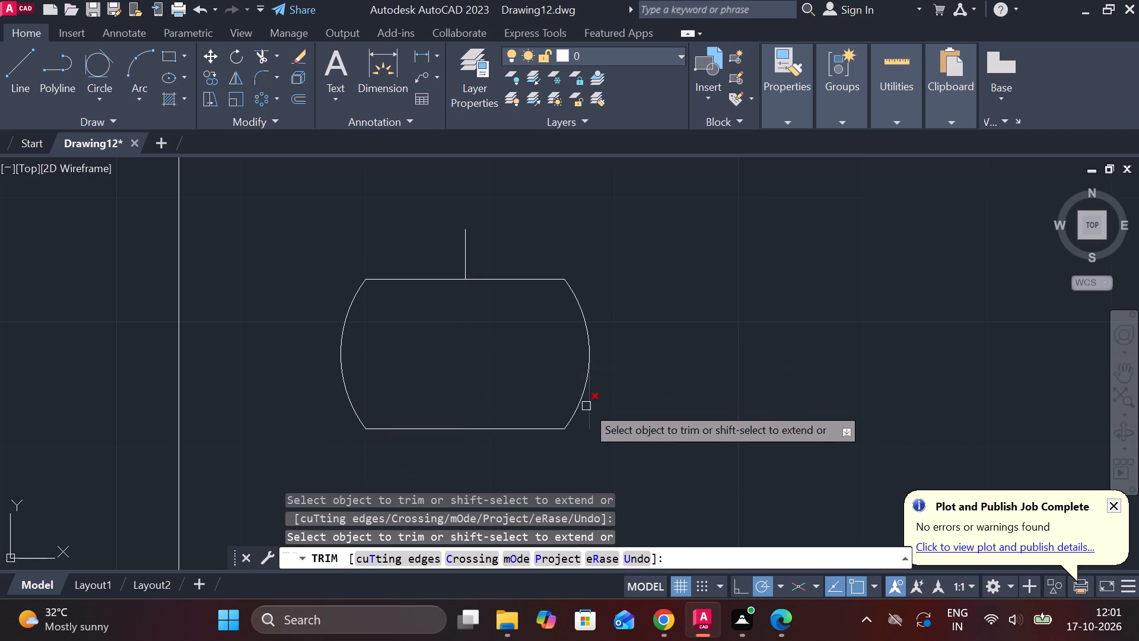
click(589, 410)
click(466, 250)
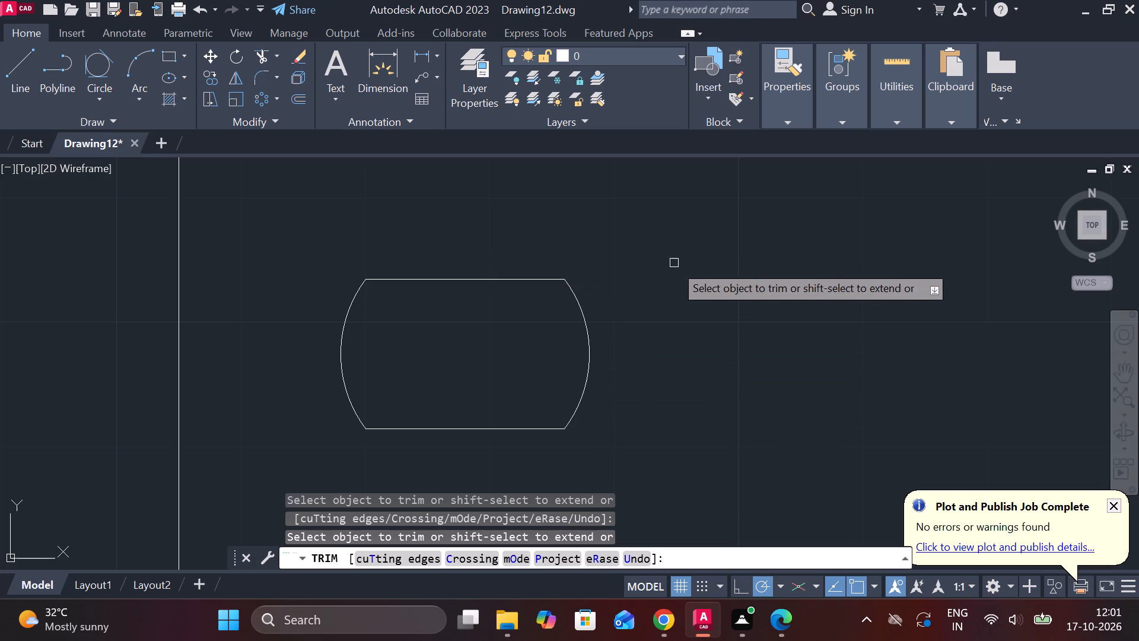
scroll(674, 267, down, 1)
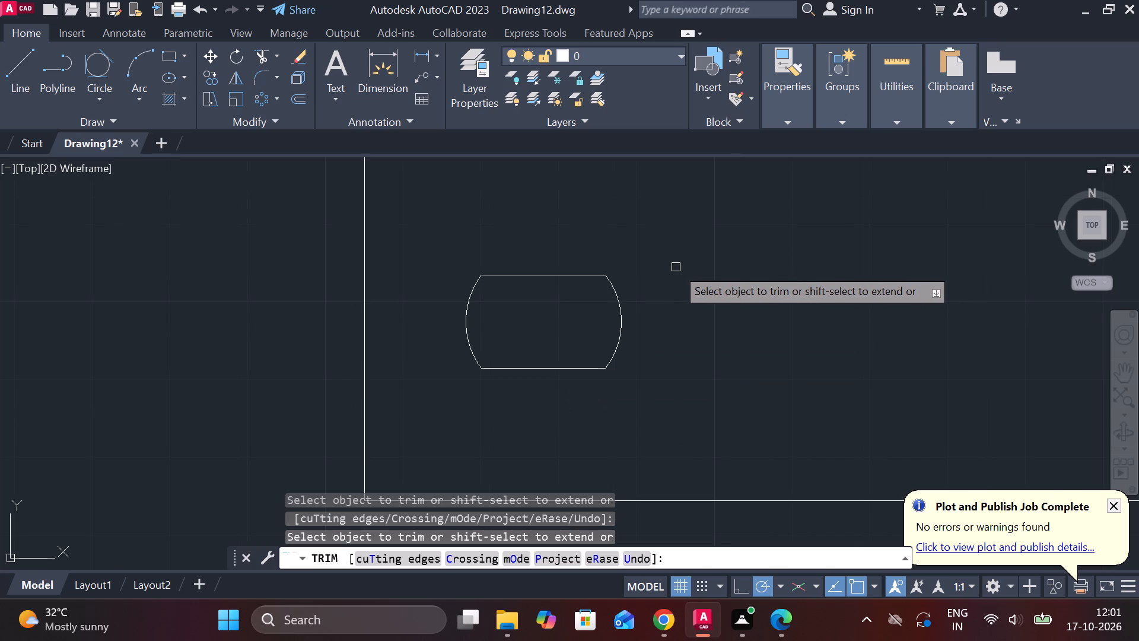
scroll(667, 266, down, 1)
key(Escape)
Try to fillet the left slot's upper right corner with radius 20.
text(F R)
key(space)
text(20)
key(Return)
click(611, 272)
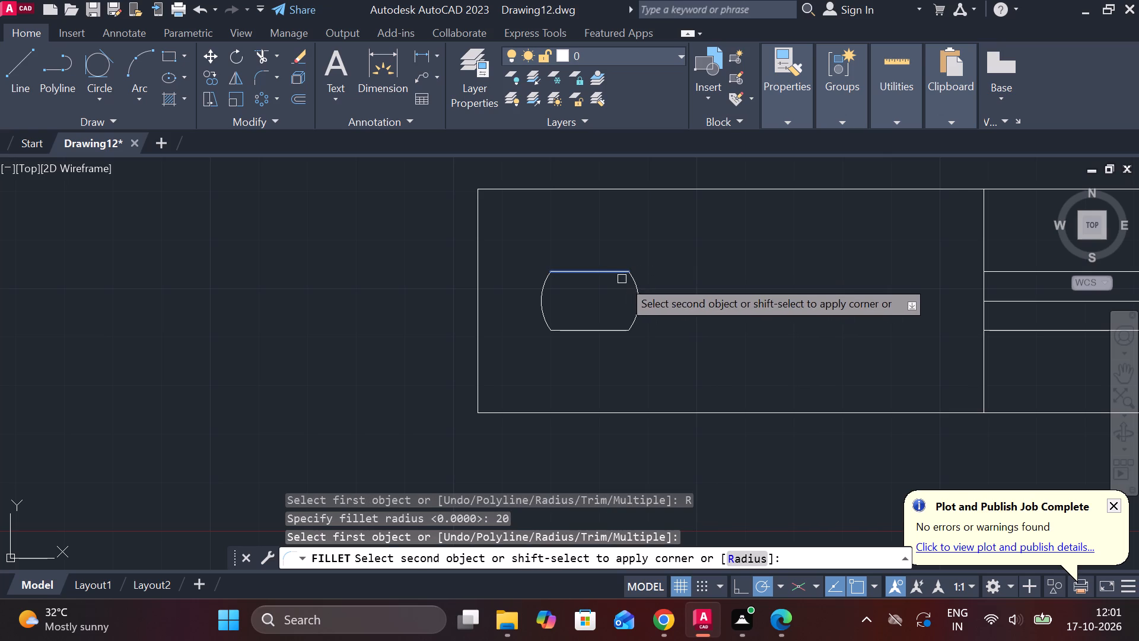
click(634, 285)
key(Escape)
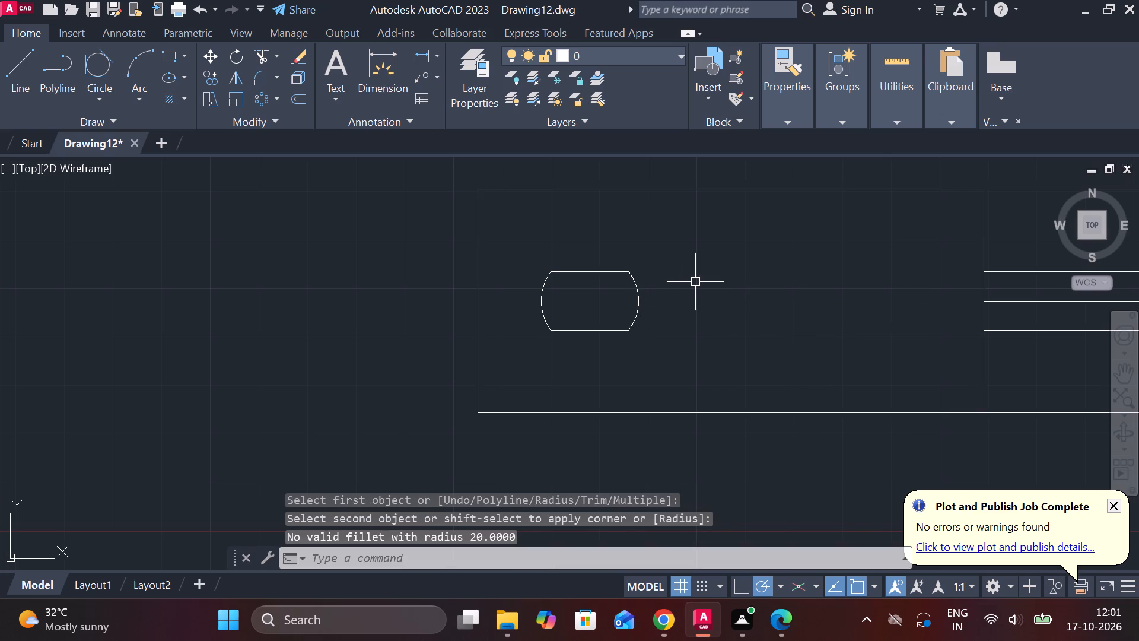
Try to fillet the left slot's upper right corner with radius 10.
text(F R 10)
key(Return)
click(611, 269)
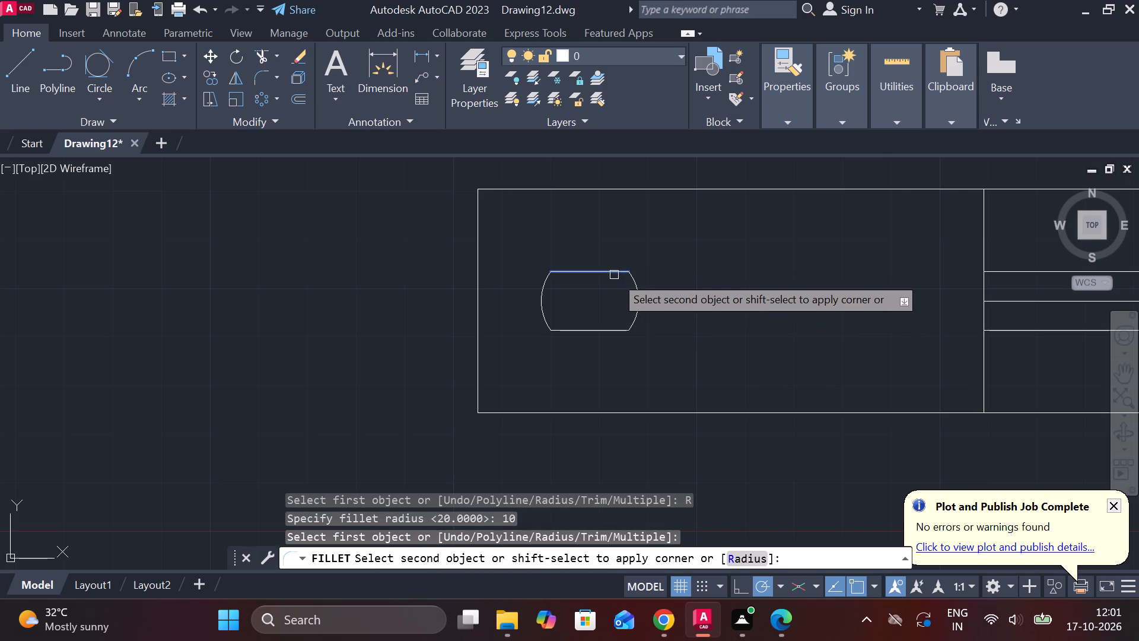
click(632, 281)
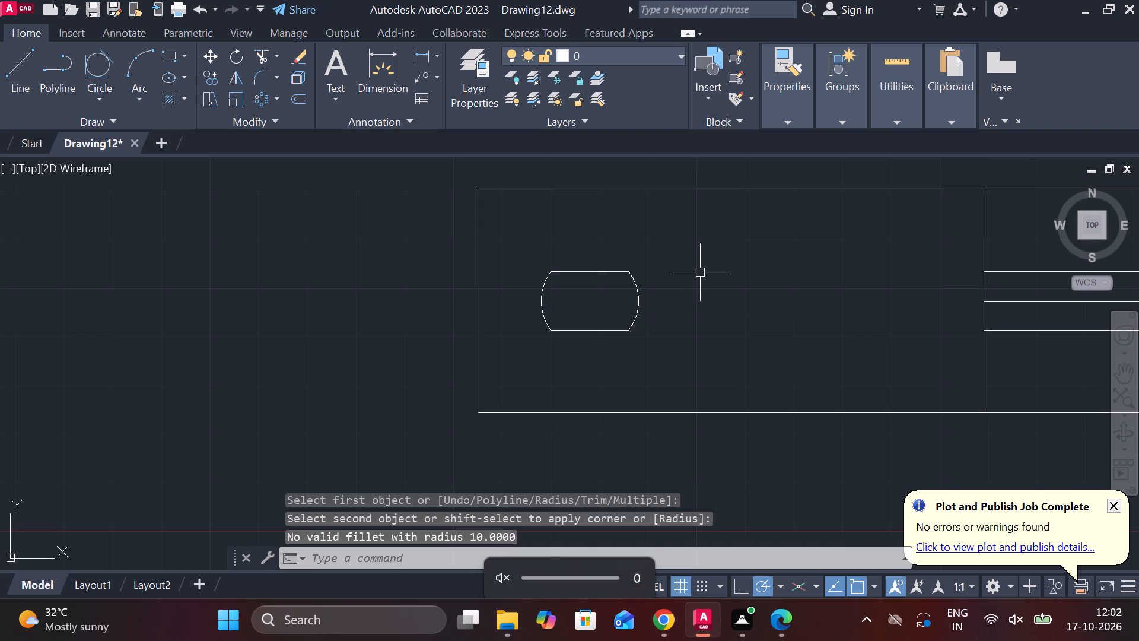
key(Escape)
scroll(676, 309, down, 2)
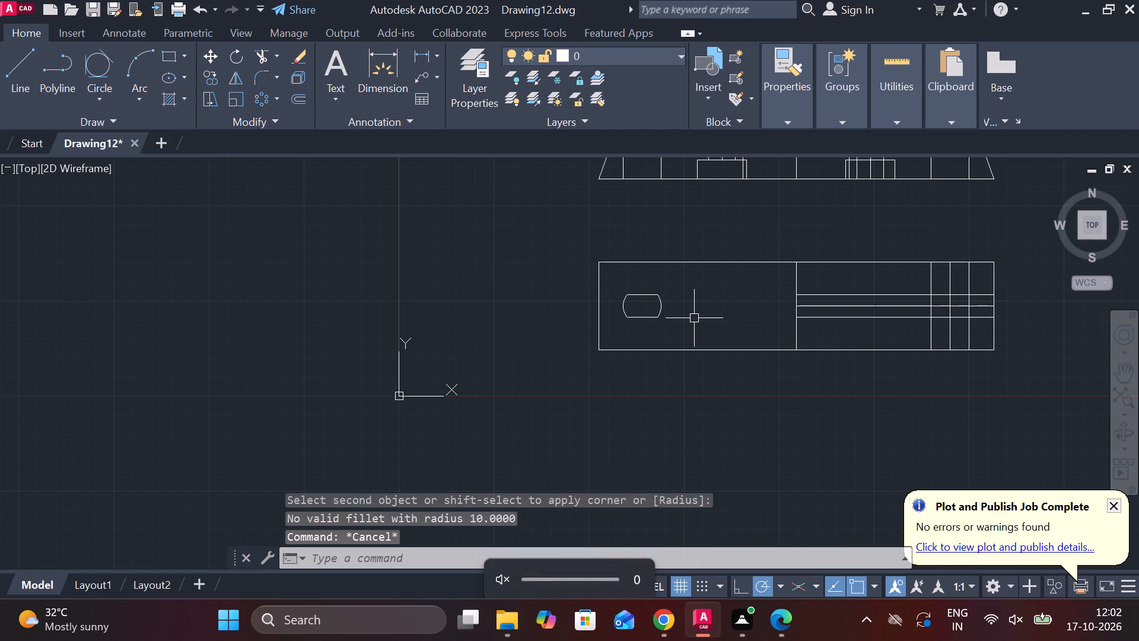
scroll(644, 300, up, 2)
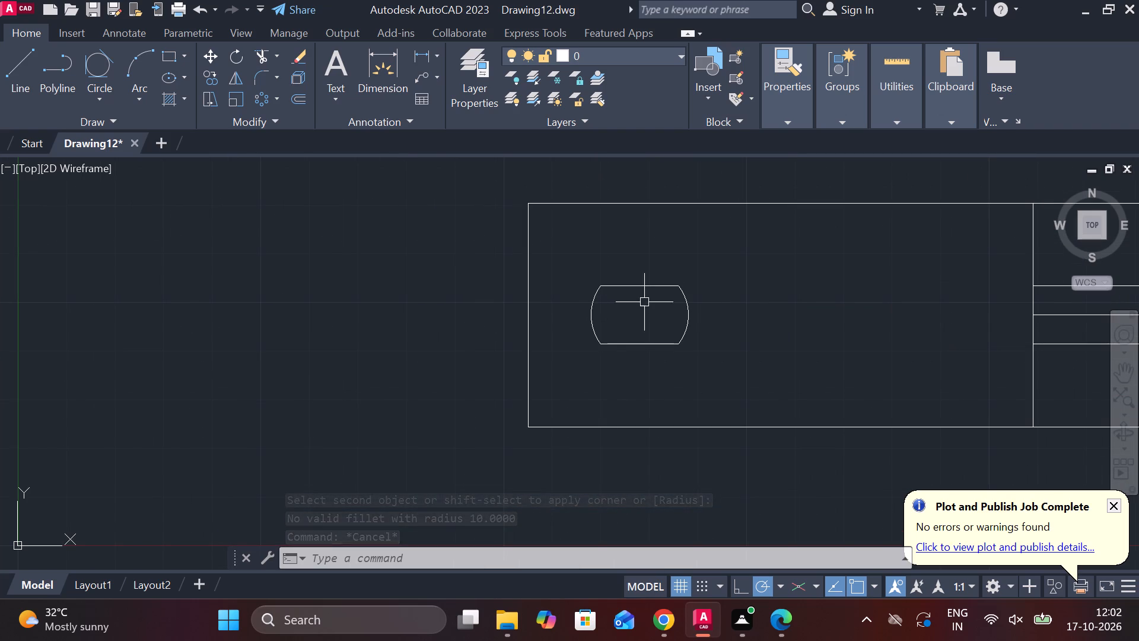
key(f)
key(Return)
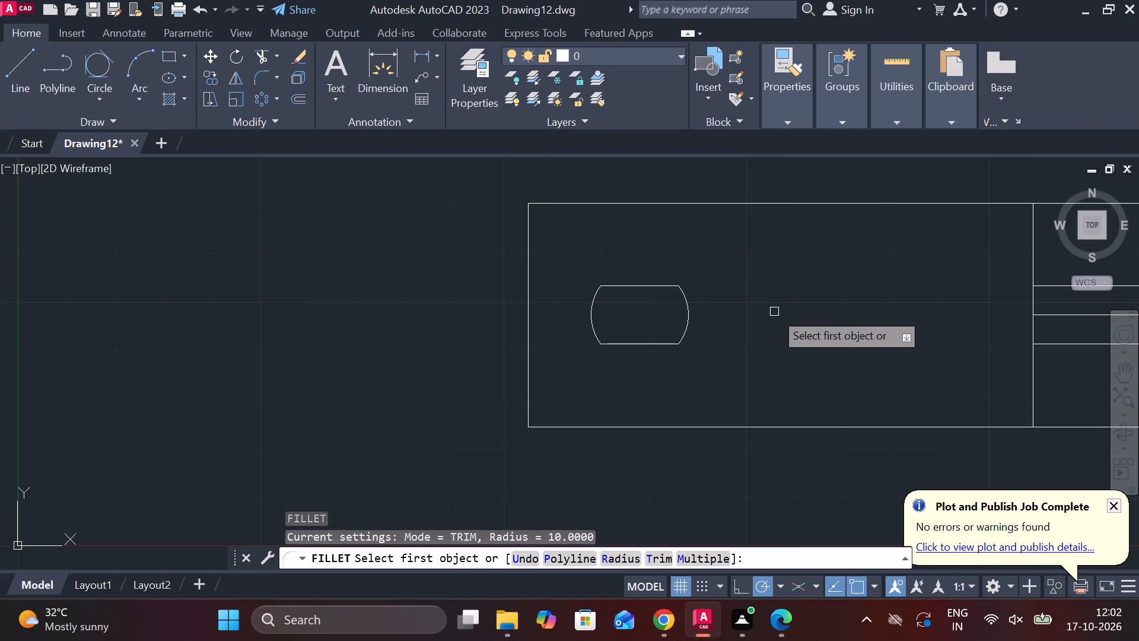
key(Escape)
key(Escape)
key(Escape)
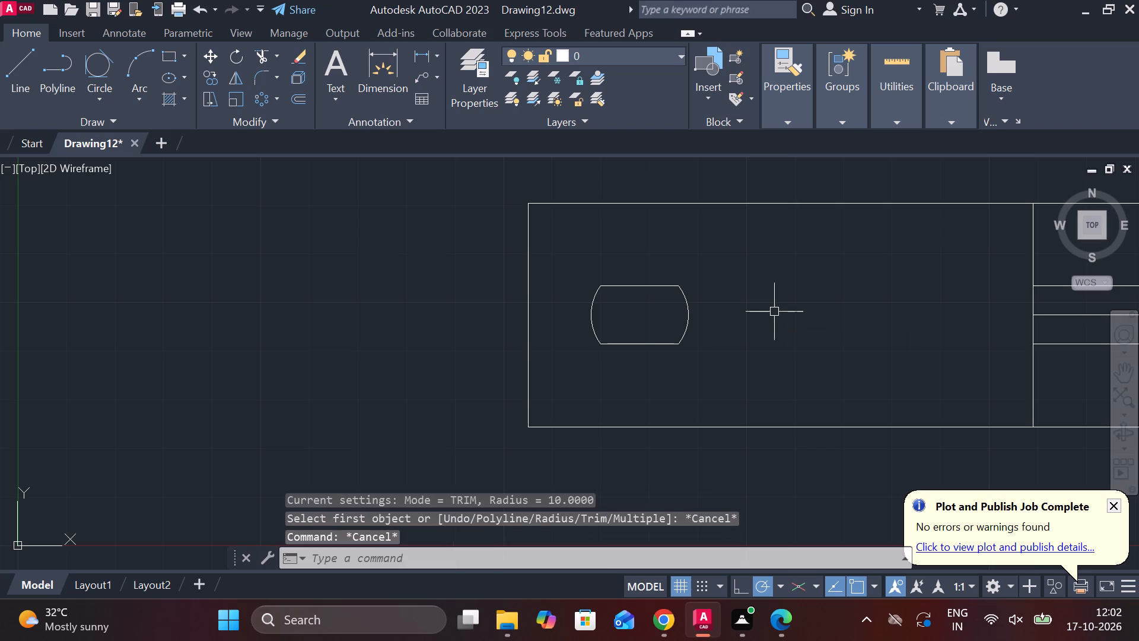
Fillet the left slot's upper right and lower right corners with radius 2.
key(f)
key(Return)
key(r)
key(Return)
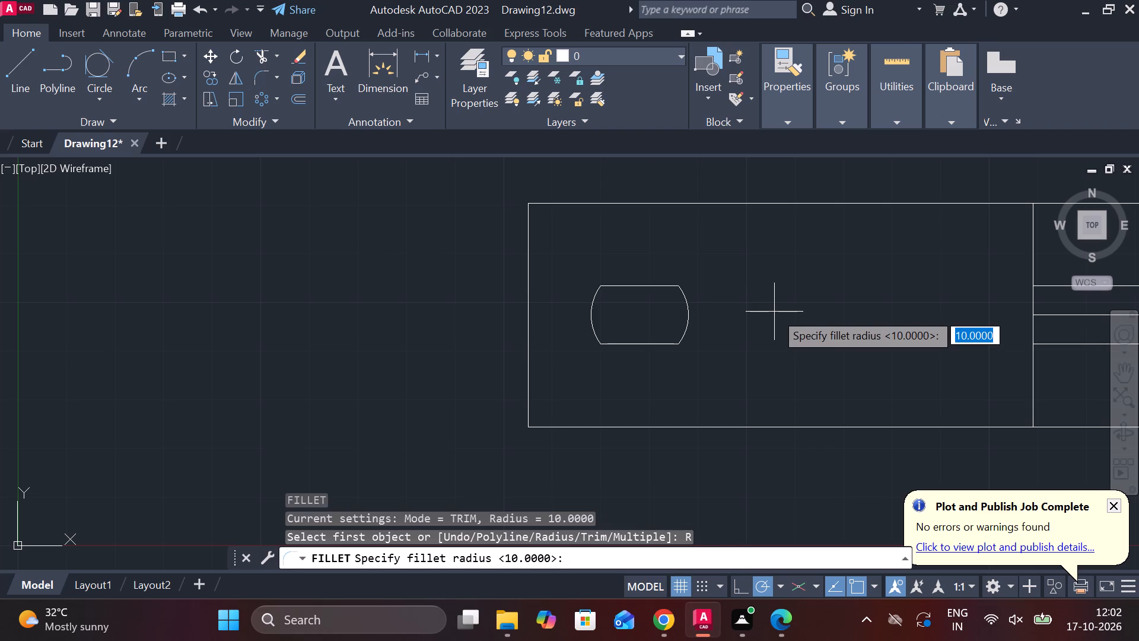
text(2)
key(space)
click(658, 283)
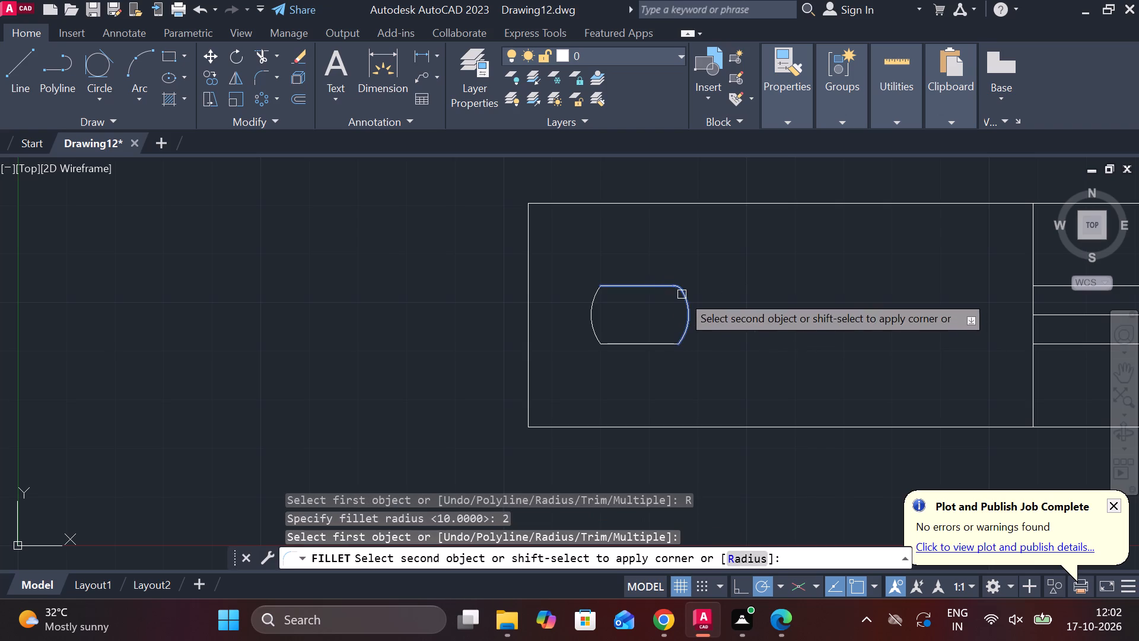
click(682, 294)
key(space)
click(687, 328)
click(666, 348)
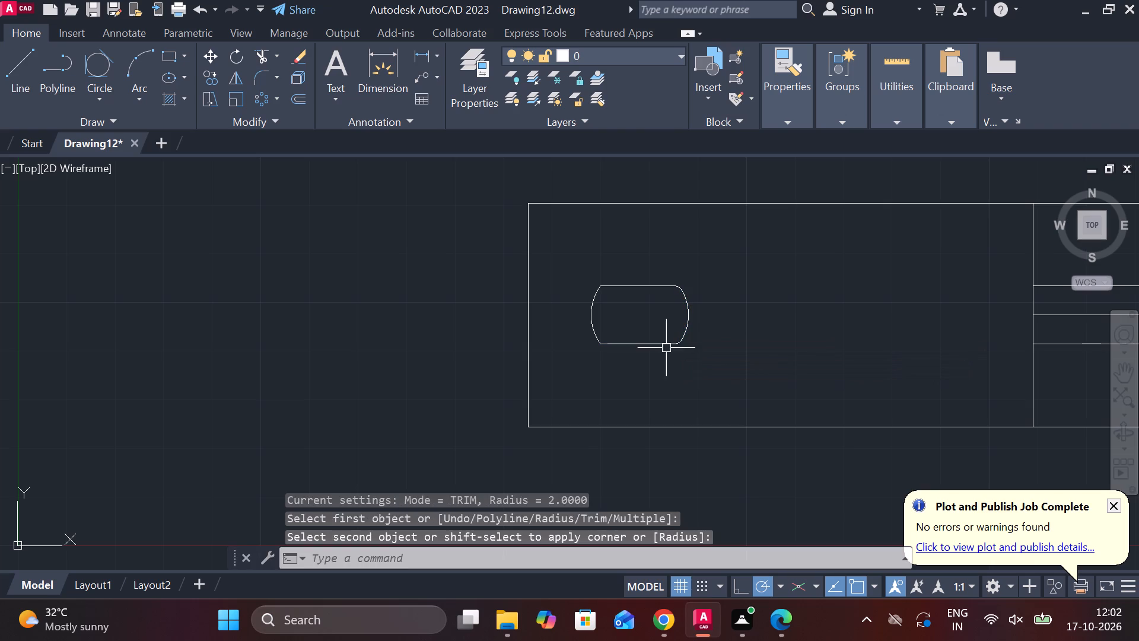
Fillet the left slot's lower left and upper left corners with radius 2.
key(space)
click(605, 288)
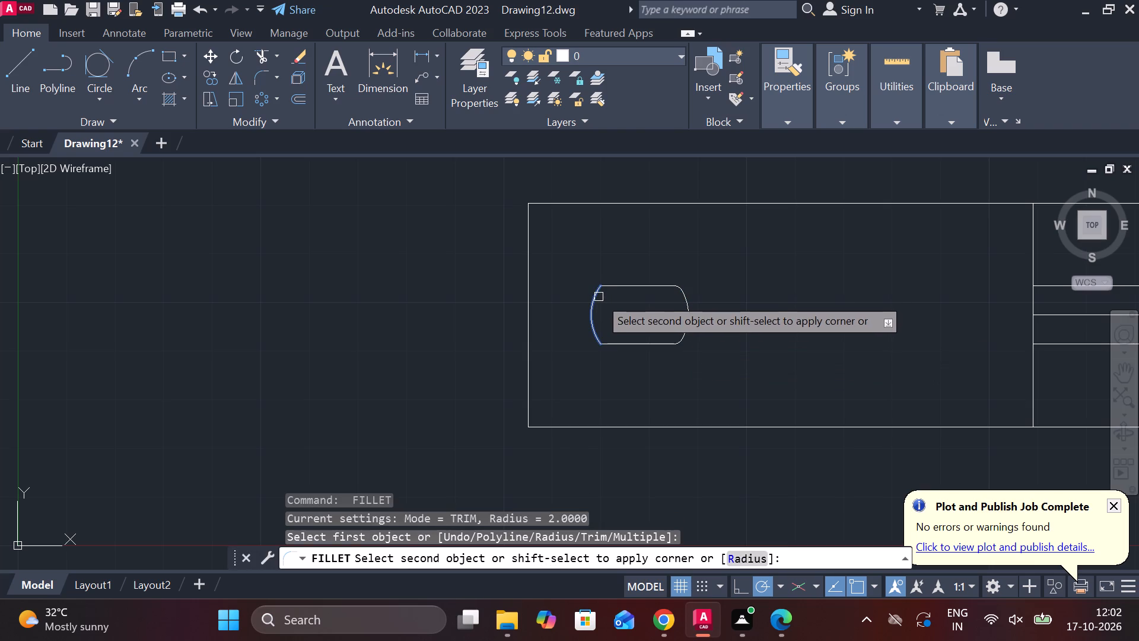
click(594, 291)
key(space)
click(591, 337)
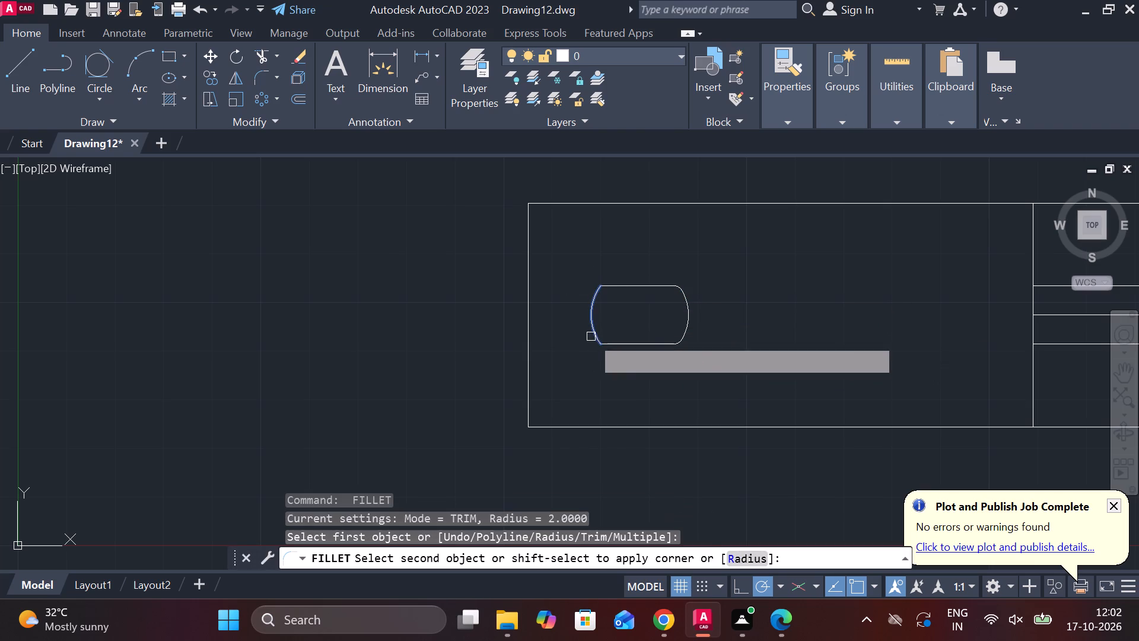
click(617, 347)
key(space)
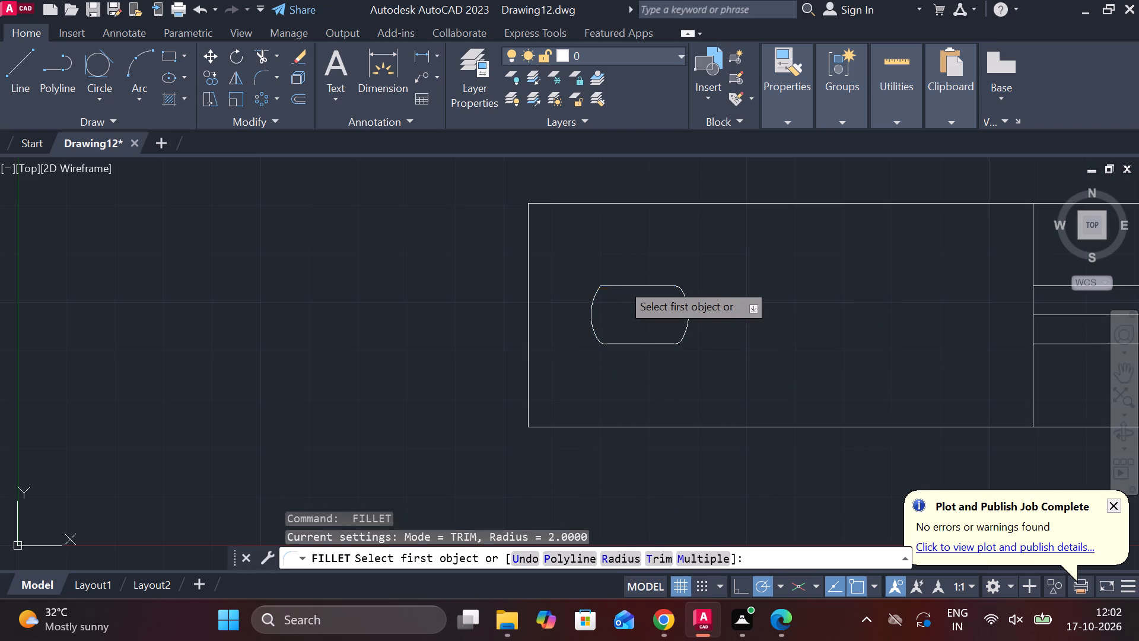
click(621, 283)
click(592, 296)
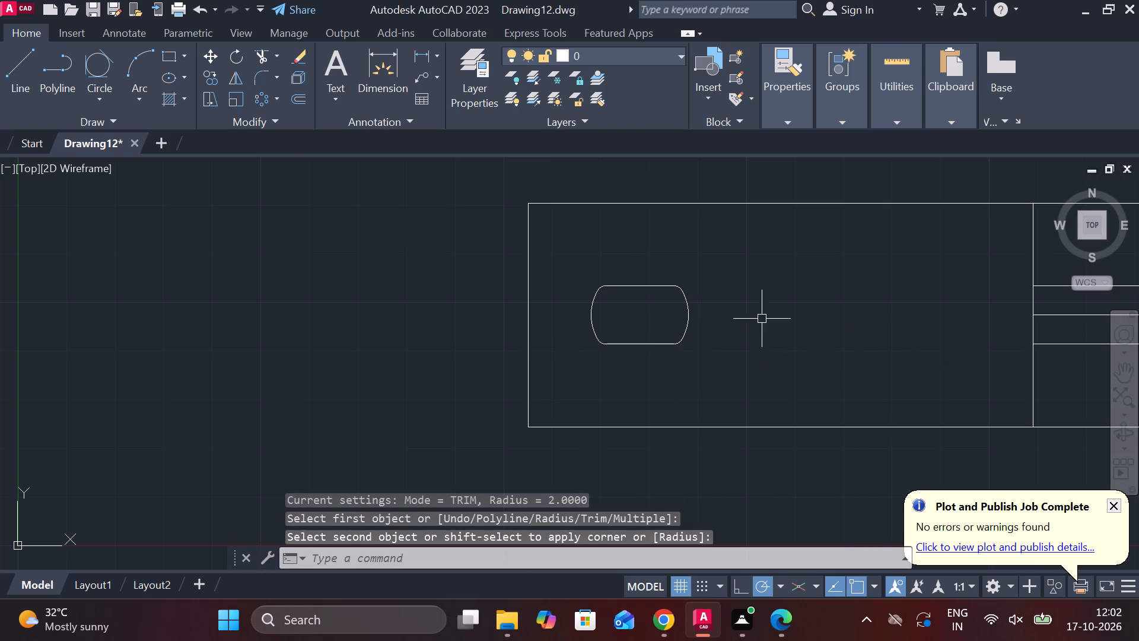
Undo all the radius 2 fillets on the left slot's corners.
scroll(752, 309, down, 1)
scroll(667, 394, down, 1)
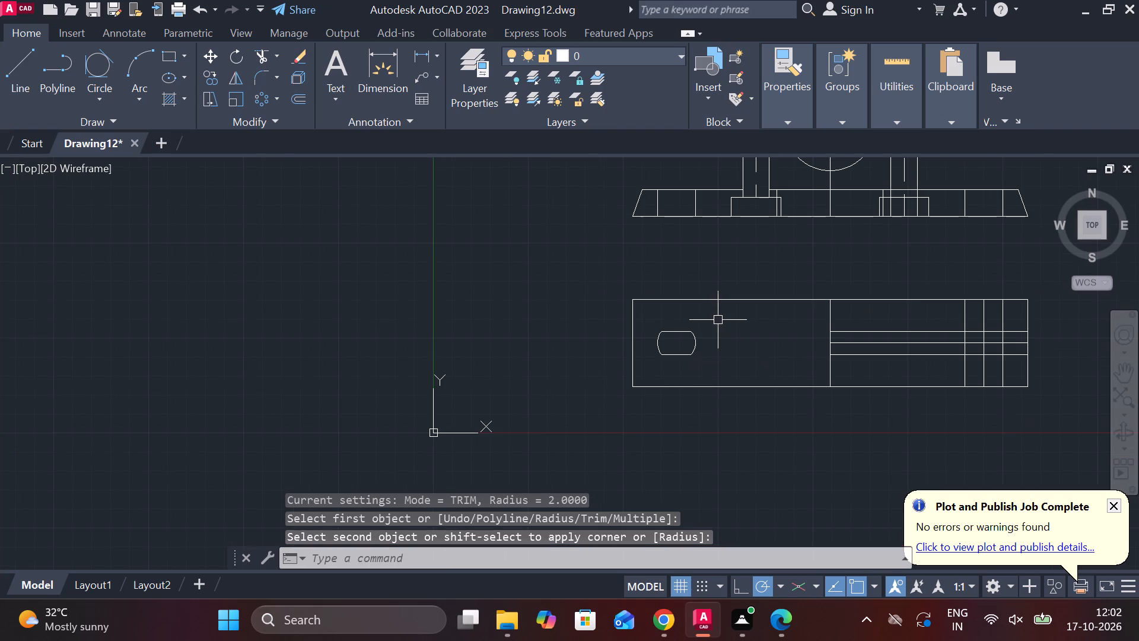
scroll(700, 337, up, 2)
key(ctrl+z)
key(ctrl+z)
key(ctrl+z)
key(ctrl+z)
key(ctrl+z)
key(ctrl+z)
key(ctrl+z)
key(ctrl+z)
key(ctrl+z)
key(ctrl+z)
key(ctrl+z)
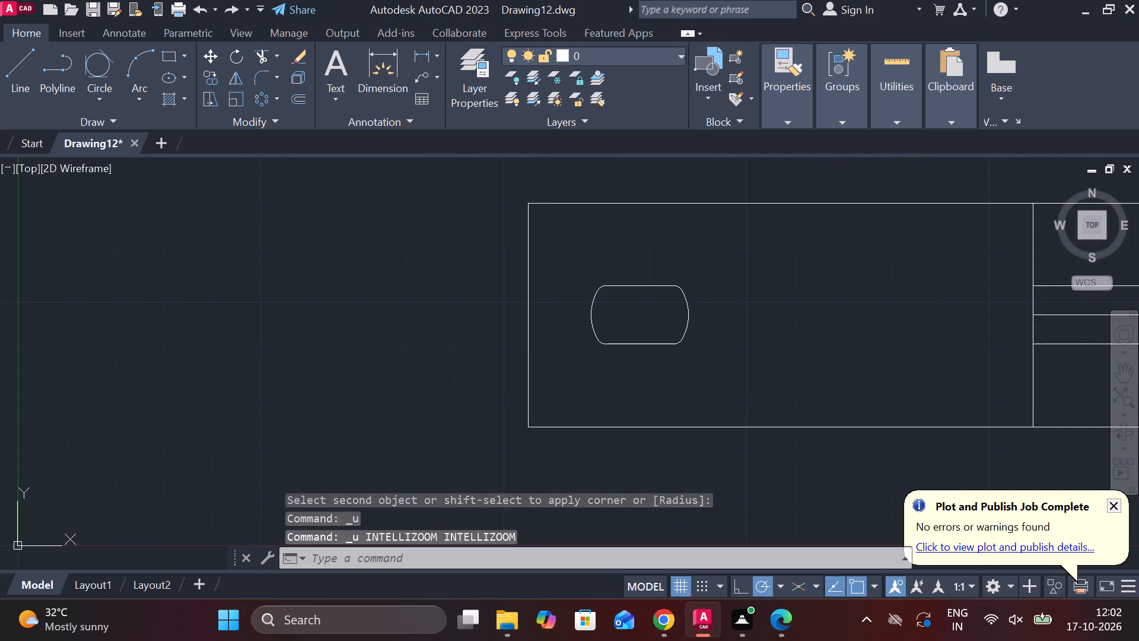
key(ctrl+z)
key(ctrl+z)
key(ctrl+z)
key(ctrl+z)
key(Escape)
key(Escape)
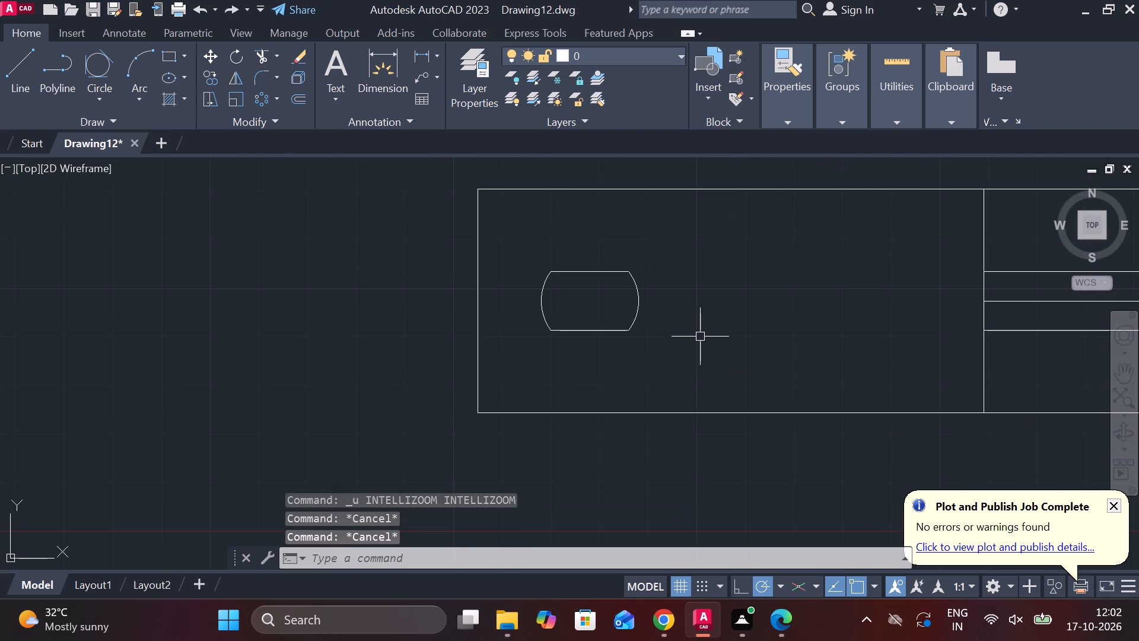
Undo the slot trims, circle and offset lines, back to before the lines joining the lower rectangle to the base were trimmed.
key(ctrl+z)
key(ctrl+z)
key(ctrl+z)
key(ctrl+z)
key(ctrl+z)
key(ctrl+z)
key(ctrl+z)
key(ctrl+z)
key(ctrl+z)
key(ctrl+z)
key(ctrl+z)
key(ctrl+z)
key(ctrl+z)
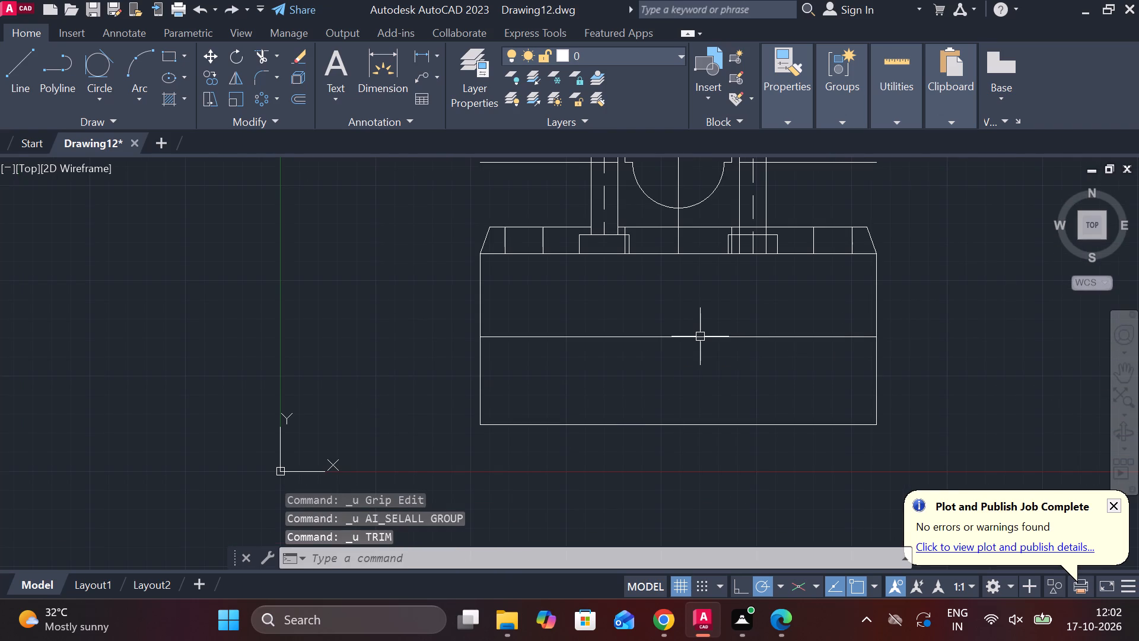
Redo the undone edits up to the trimming of the vertical lines at the rectangle's bottom edge, before the left circle.
double_click(226, 10)
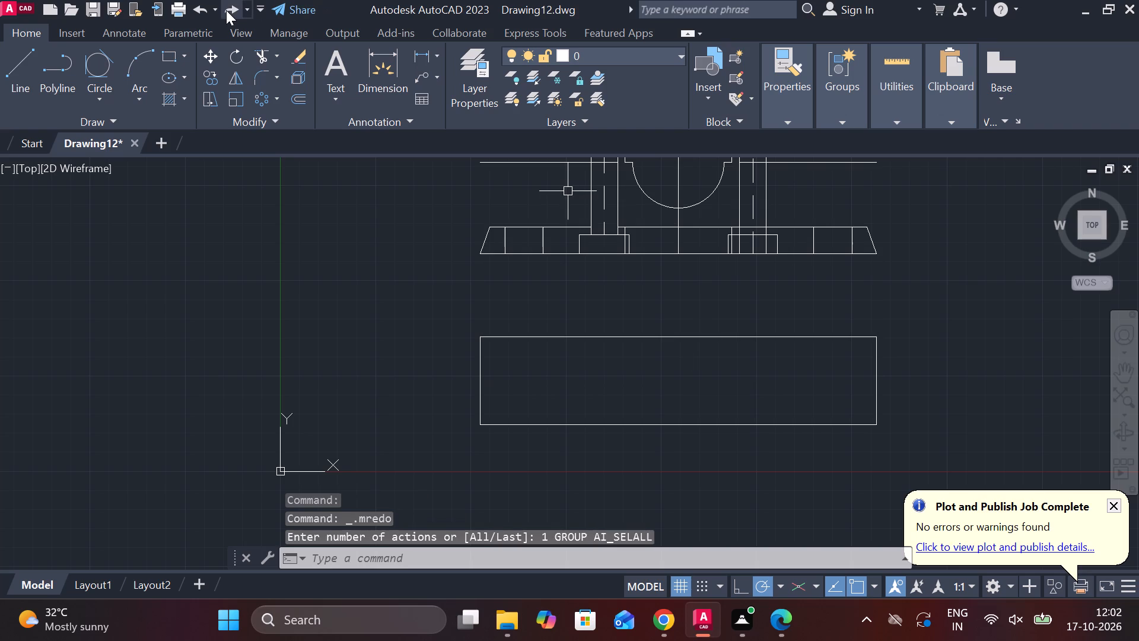
click(226, 10)
triple_click(226, 10)
double_click(226, 10)
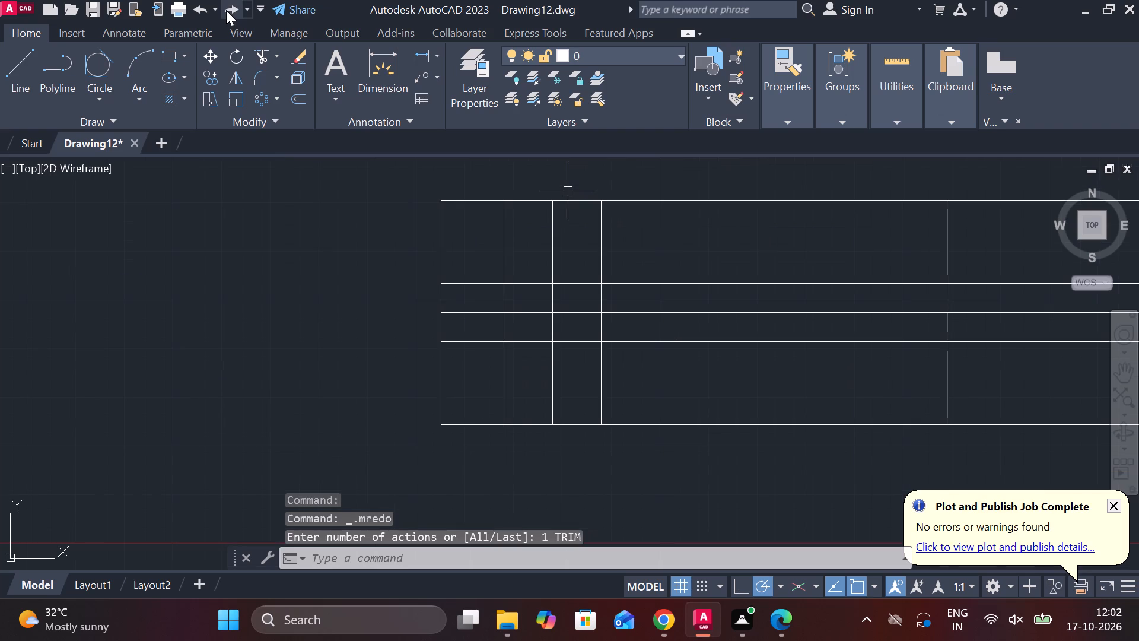
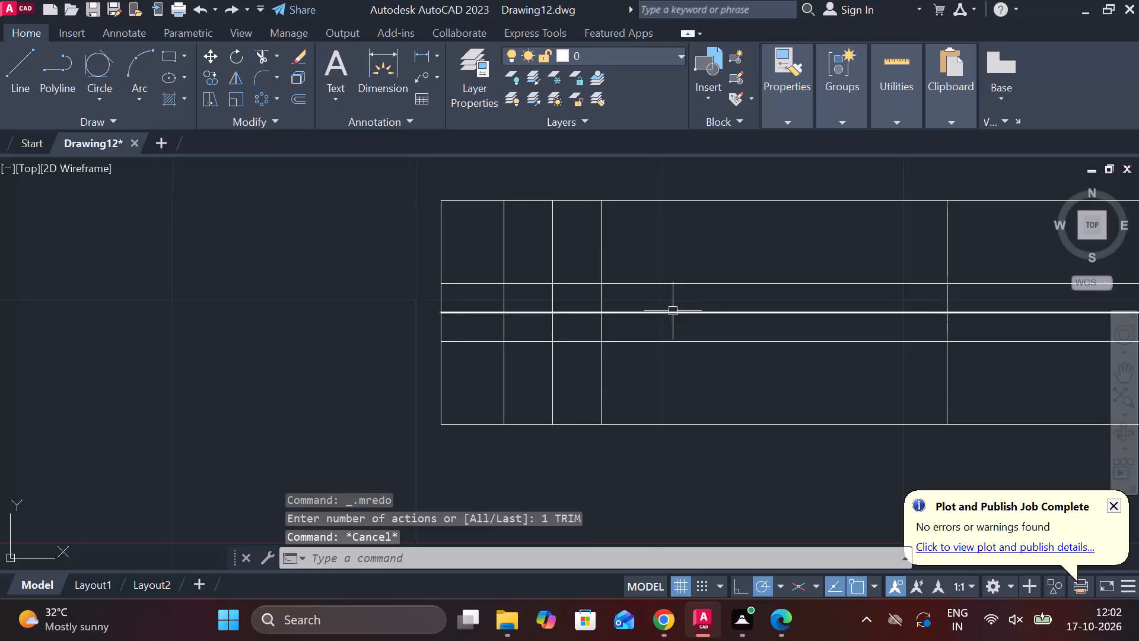
Trim the construction lines around the lower view's left slot, leaving only its small rectangle with the crossing centre lines.
text(TR)
key(space)
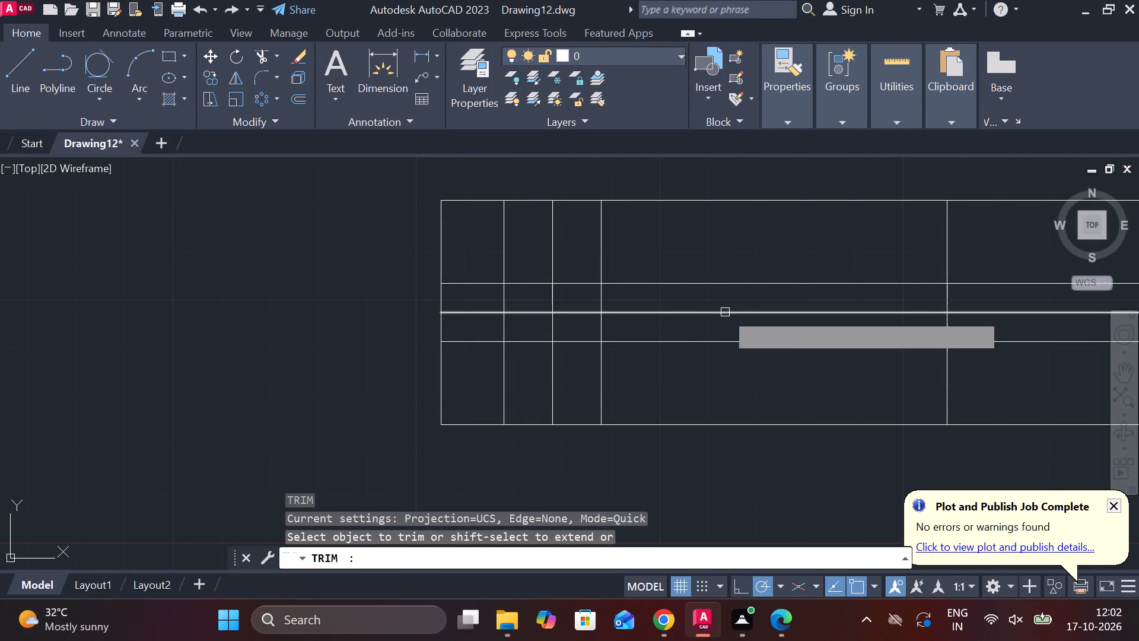
click(472, 231)
drag(473, 231, 660, 248)
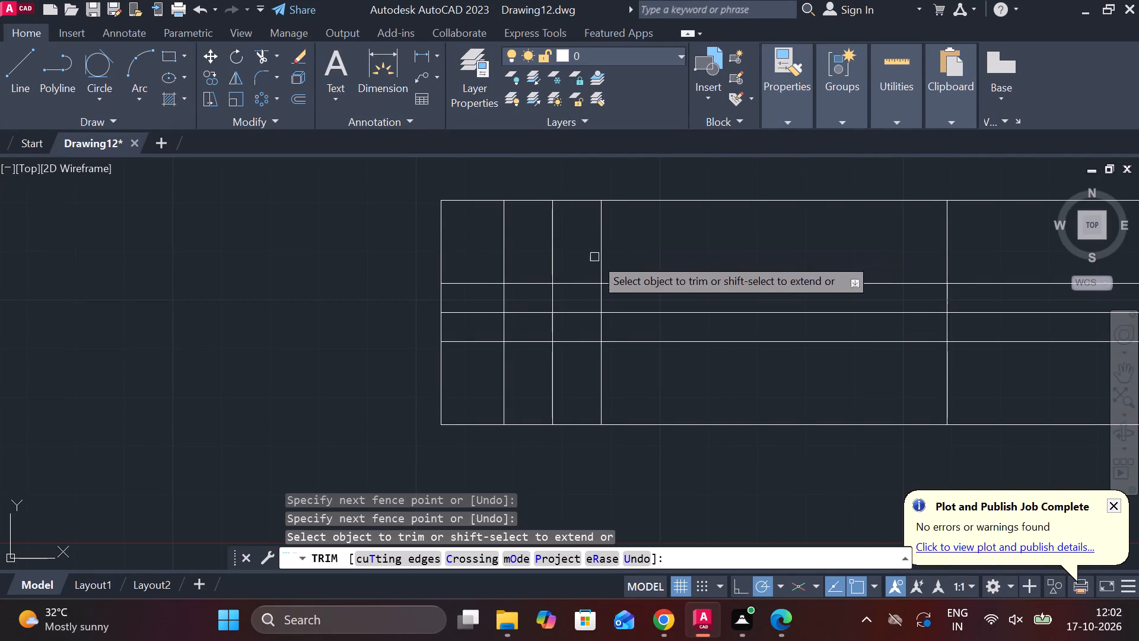
click(491, 231)
drag(491, 231, 714, 296)
click(734, 305)
drag(483, 257, 477, 278)
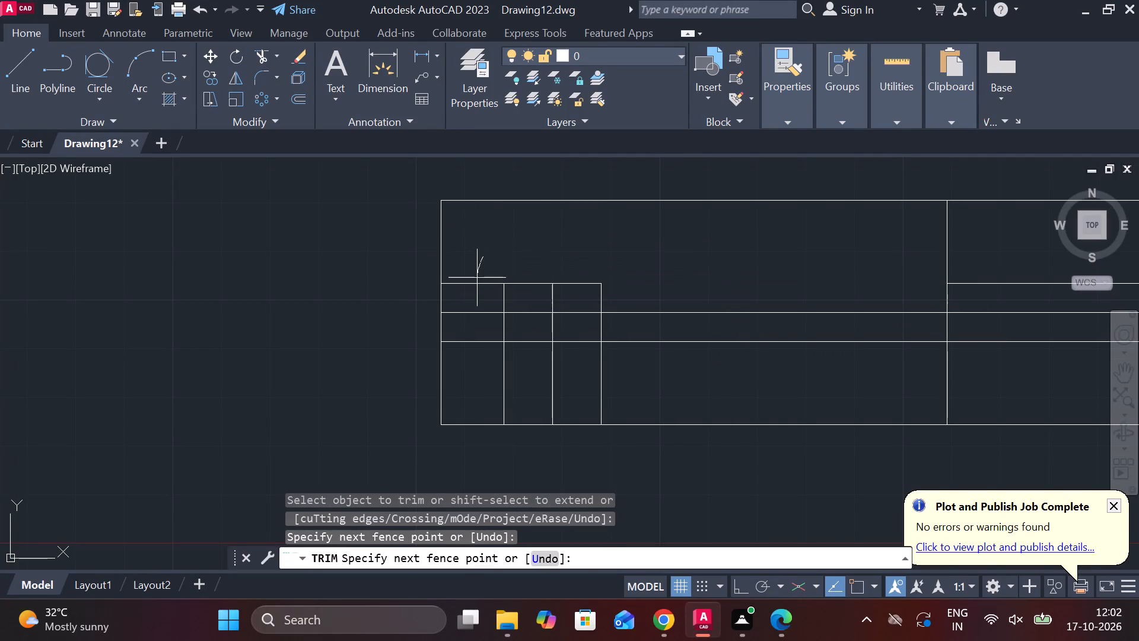
drag(477, 278, 688, 280)
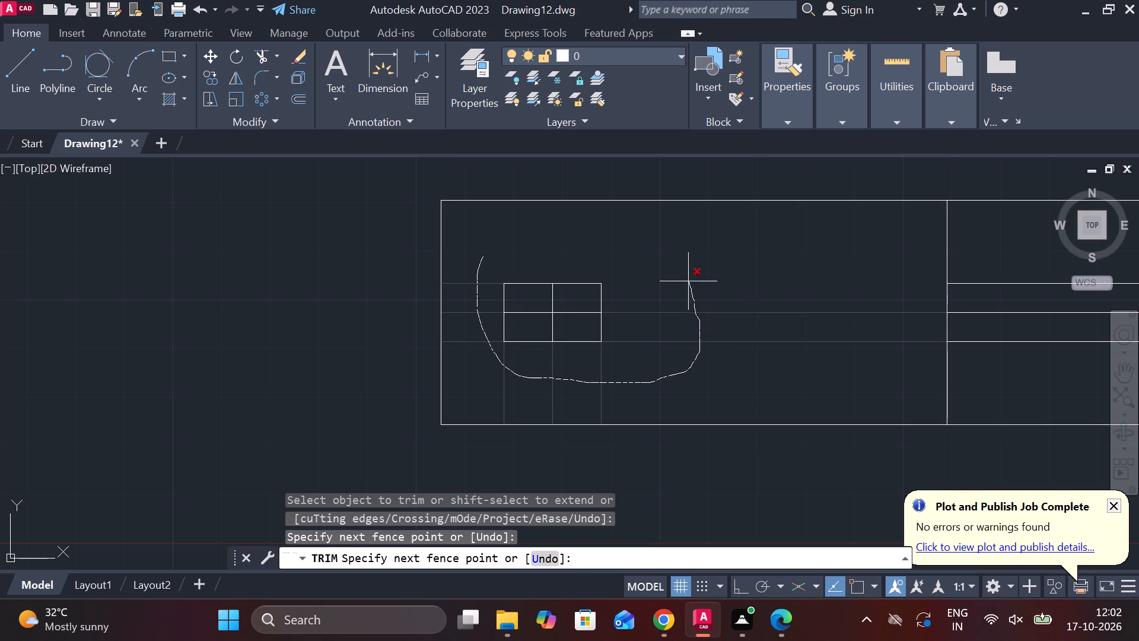
drag(688, 280, 687, 280)
Trim the construction lines around the lower view's right slot, leaving only its small rectangle with the crossing centre lines.
scroll(705, 297, down, 1)
middle_drag(705, 297, 427, 274)
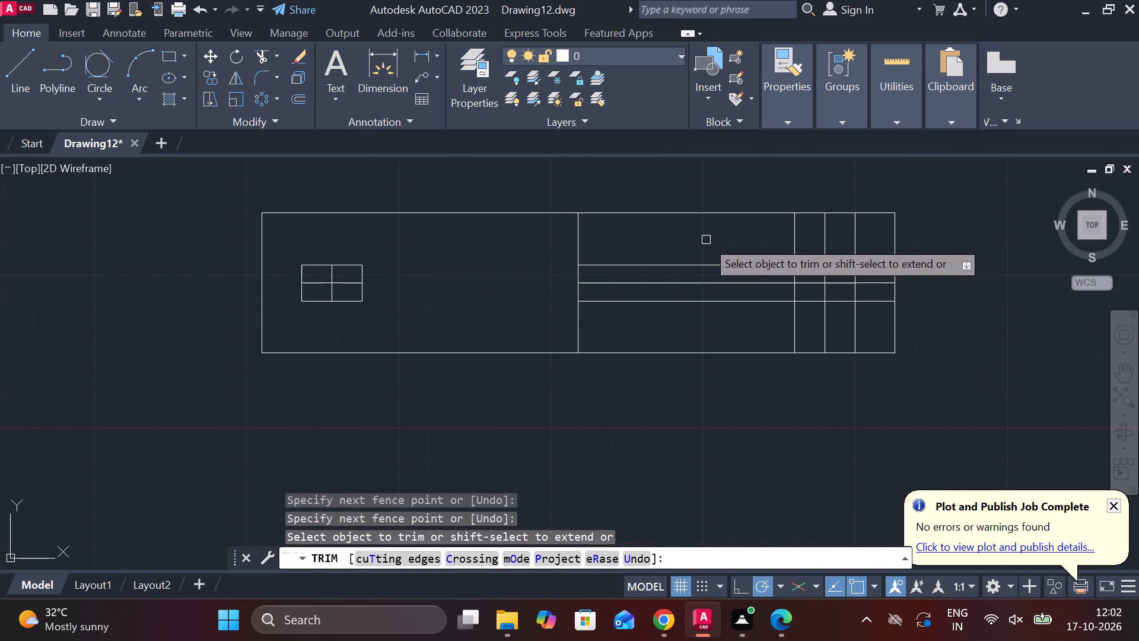
drag(706, 239, 729, 314)
drag(756, 247, 856, 245)
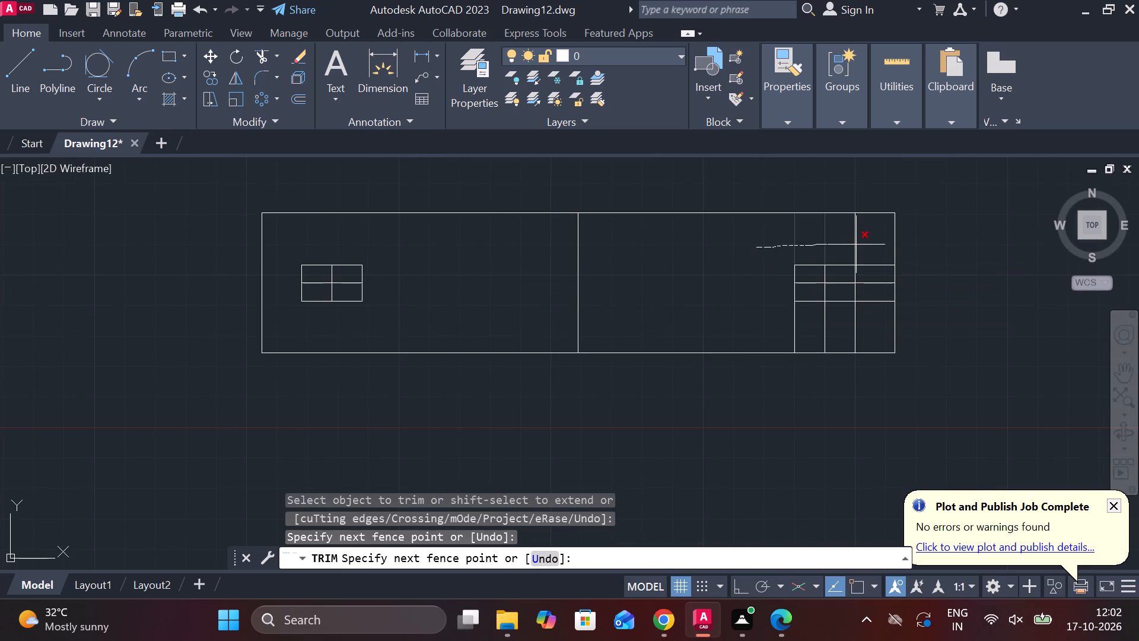
drag(856, 245, 861, 245)
drag(863, 247, 844, 320)
drag(844, 320, 774, 324)
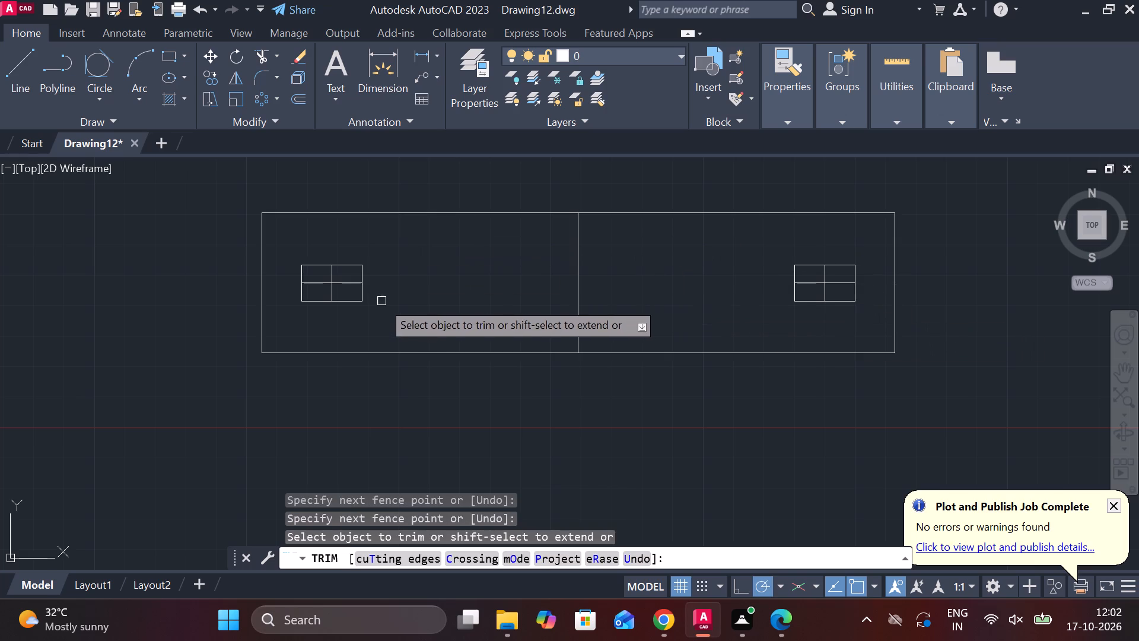
middle_drag(421, 308, 523, 316)
key(Escape)
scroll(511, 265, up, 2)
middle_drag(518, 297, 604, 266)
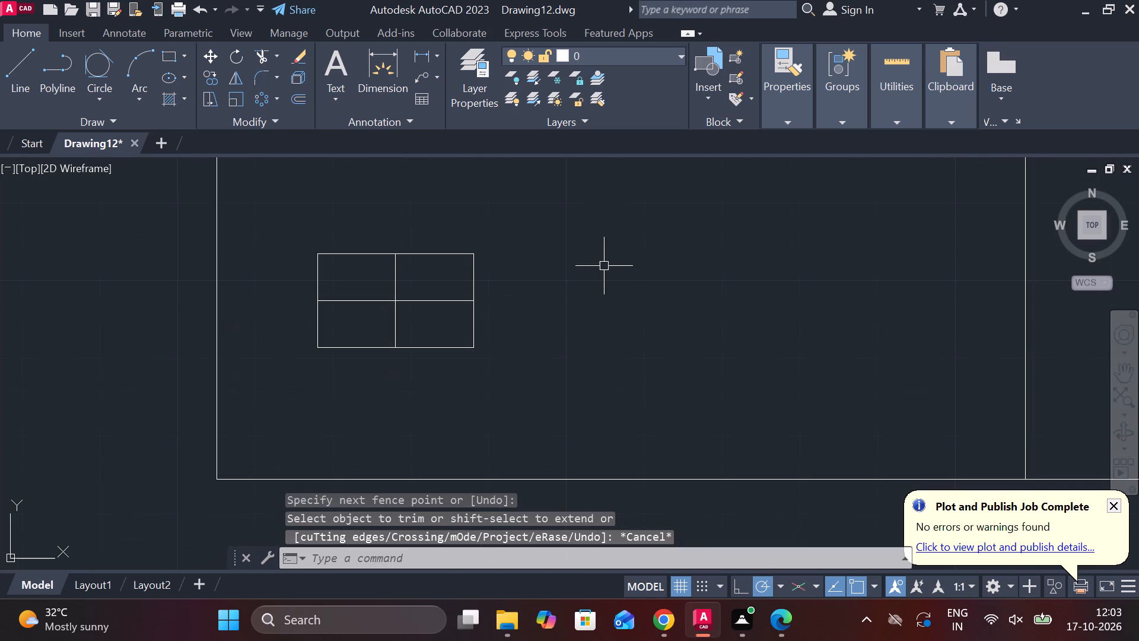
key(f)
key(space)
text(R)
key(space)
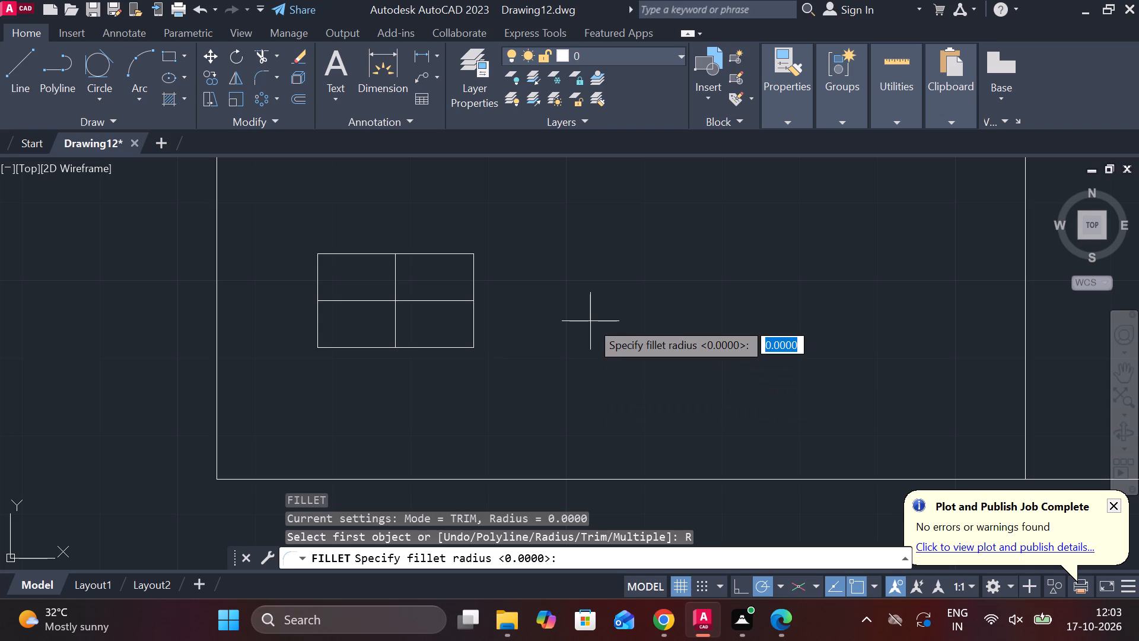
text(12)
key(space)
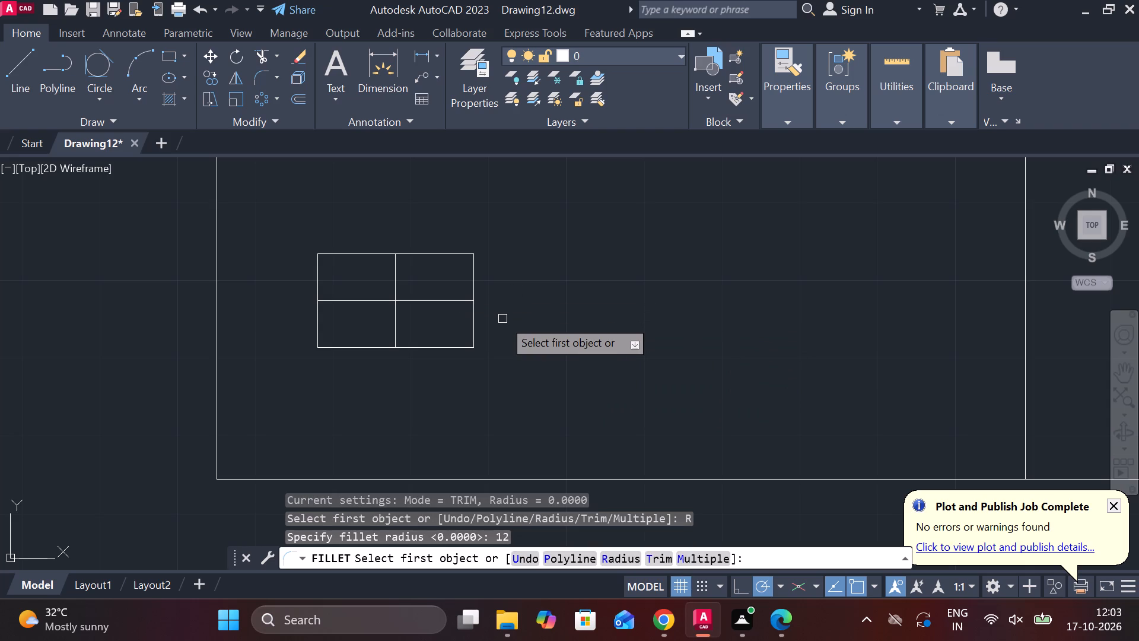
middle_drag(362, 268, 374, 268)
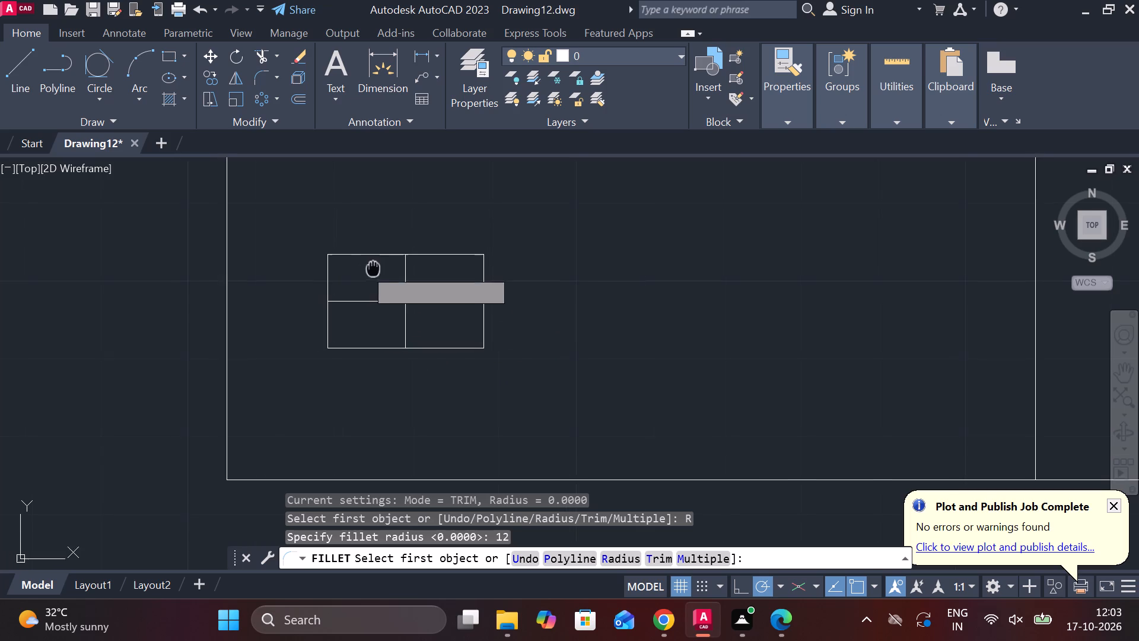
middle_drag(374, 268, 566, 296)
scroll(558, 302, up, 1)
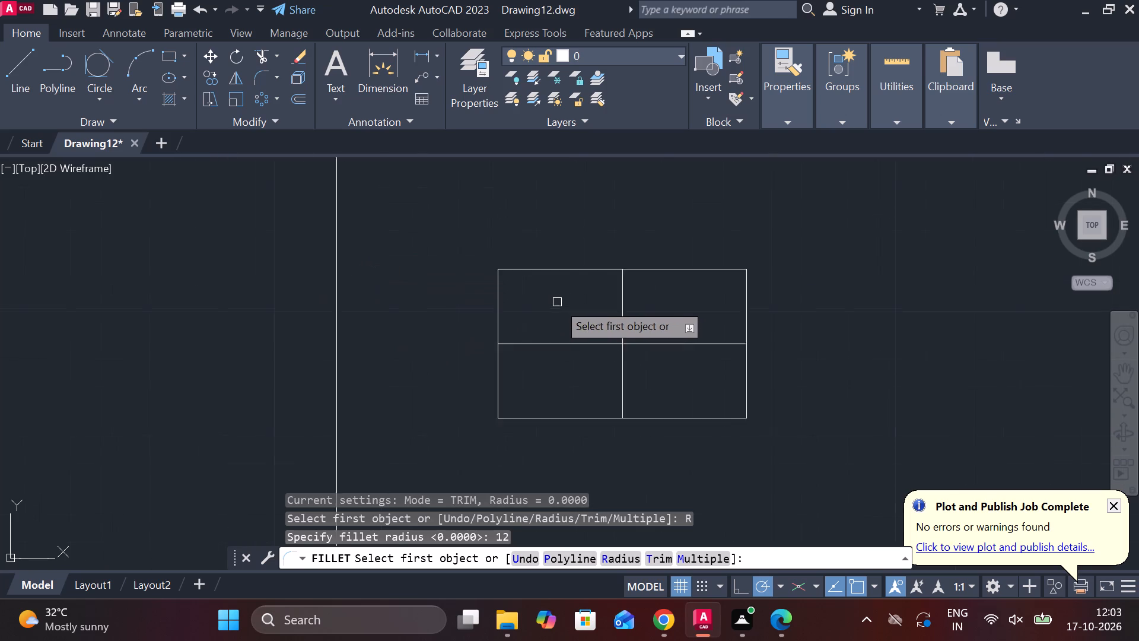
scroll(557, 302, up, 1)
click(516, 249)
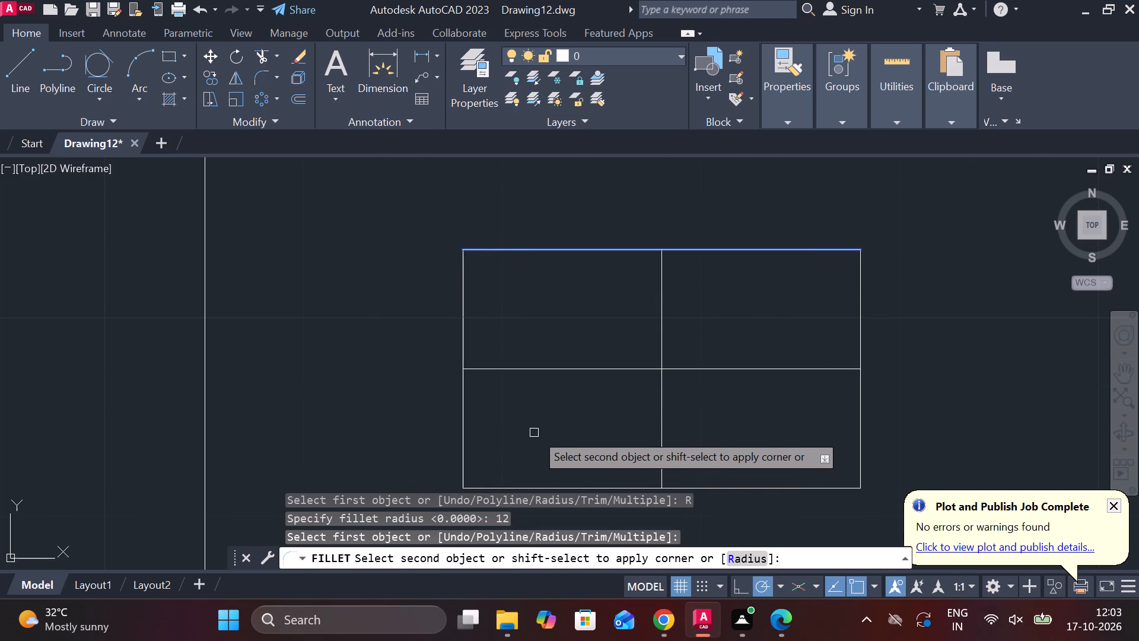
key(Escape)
Fillet the left slot rectangle's upper left and lower left corners with radius 6.
text(F)
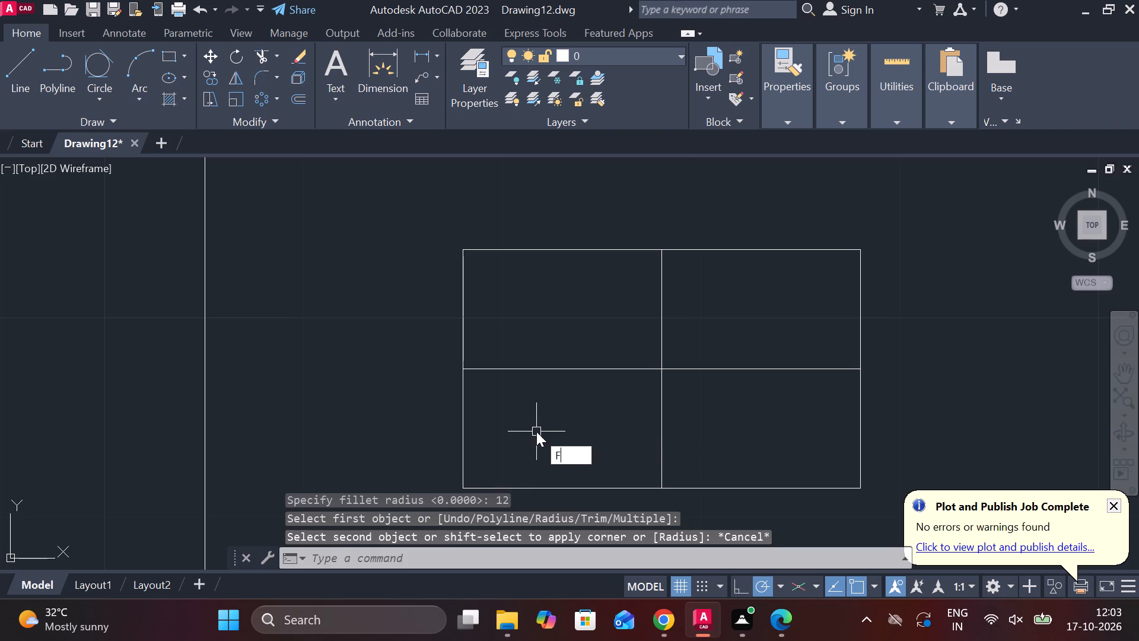
key(space)
text(R)
key(space)
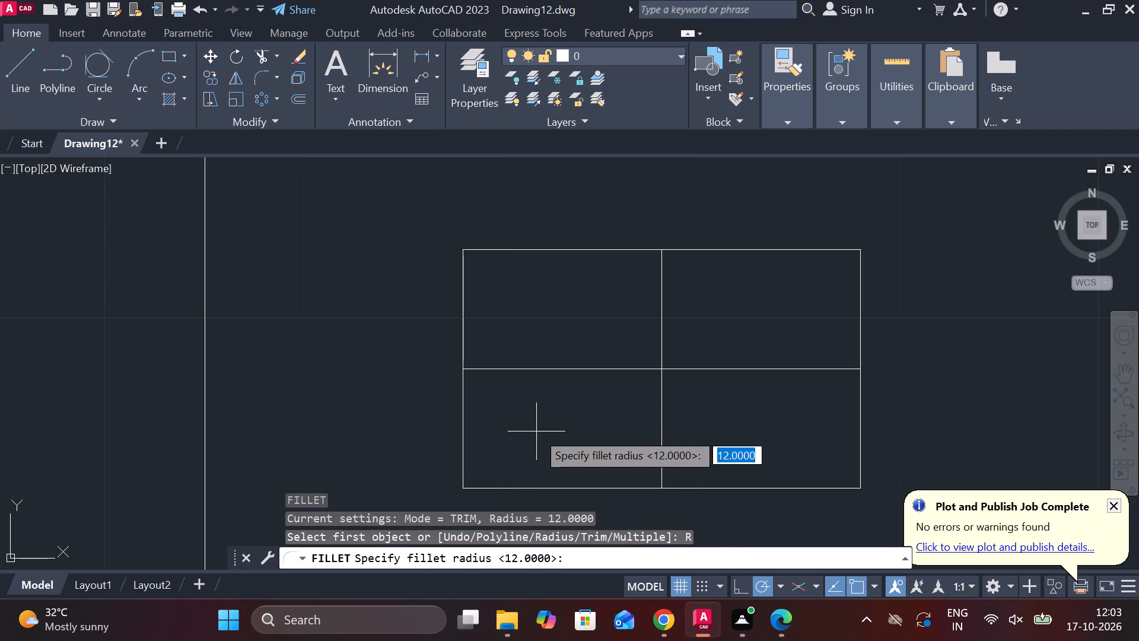
text(6)
key(space)
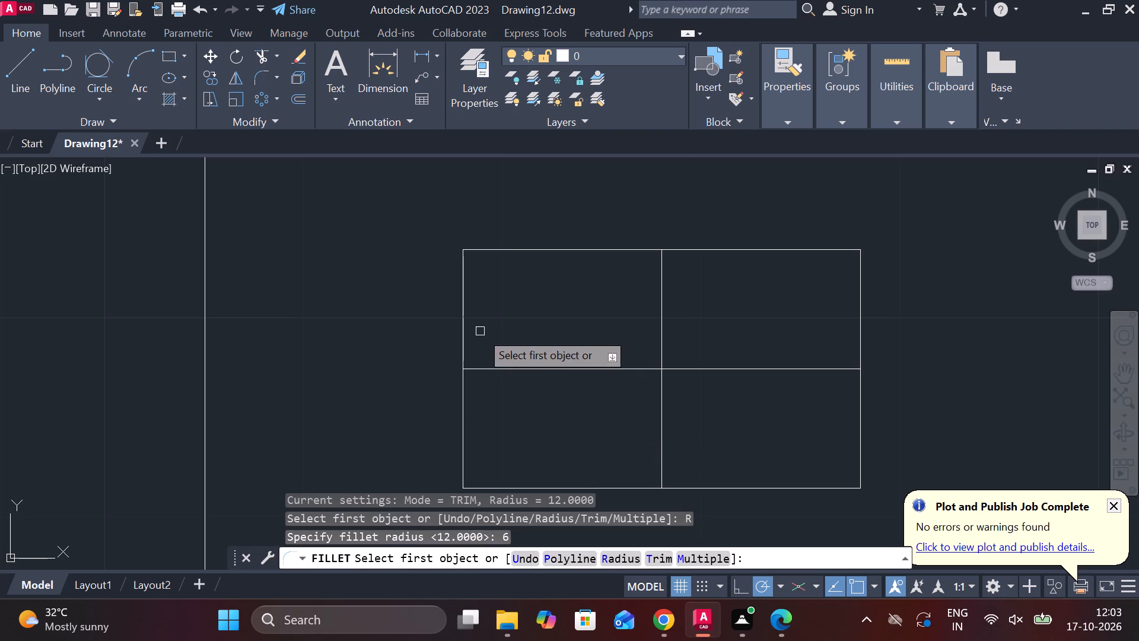
click(552, 247)
click(462, 301)
key(space)
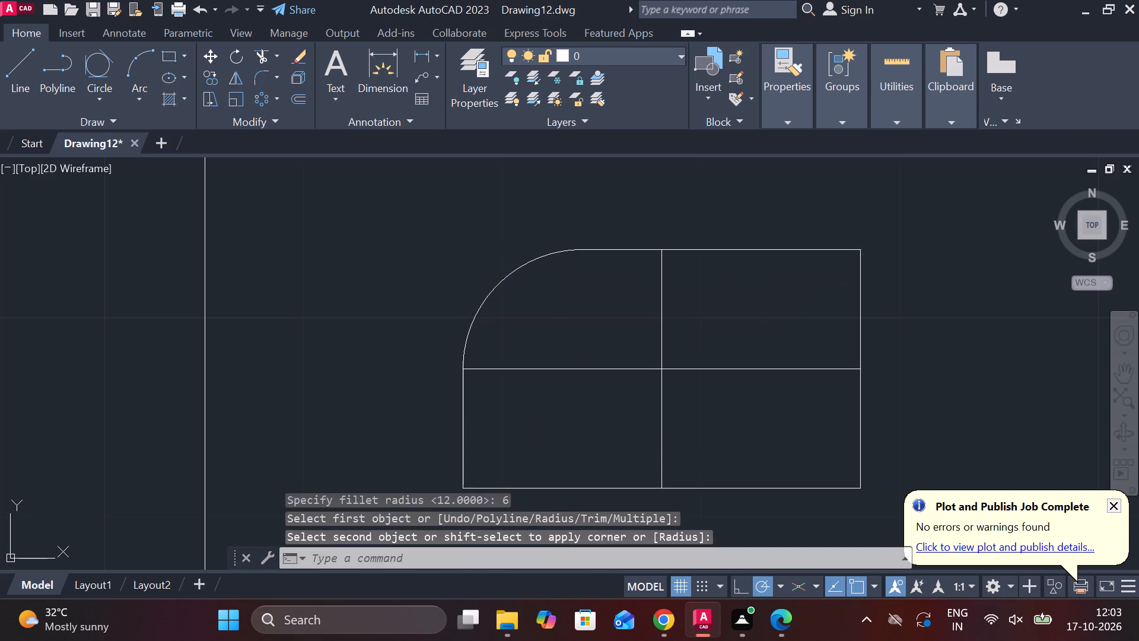
click(461, 404)
click(512, 485)
Fillet the left slot rectangle's upper right and lower right corners with radius 6.
key(space)
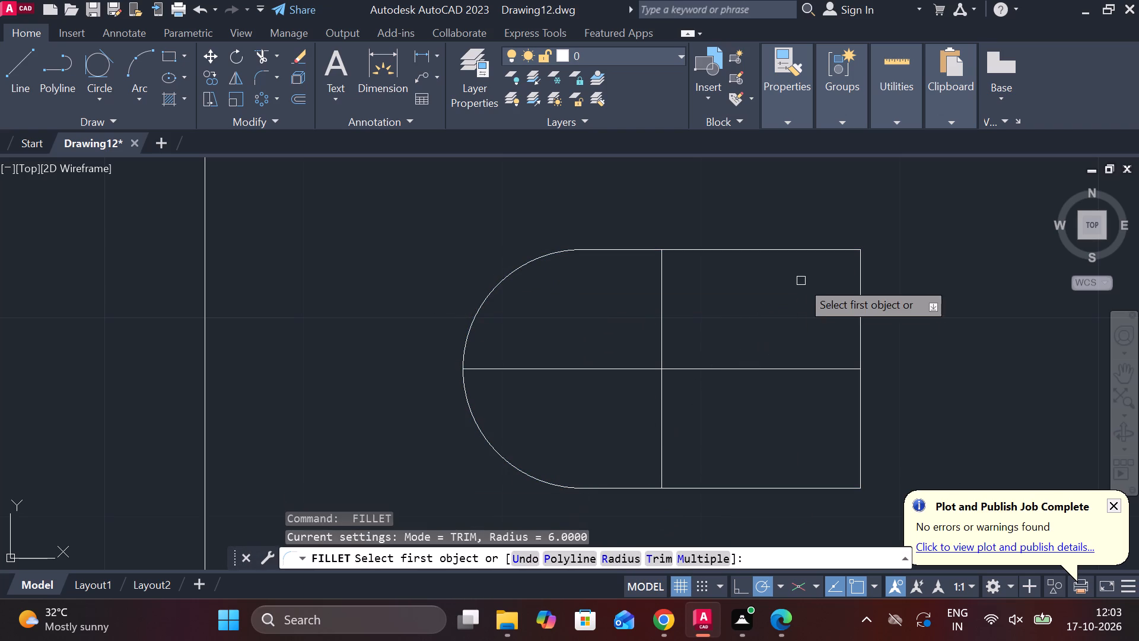
click(798, 252)
click(860, 295)
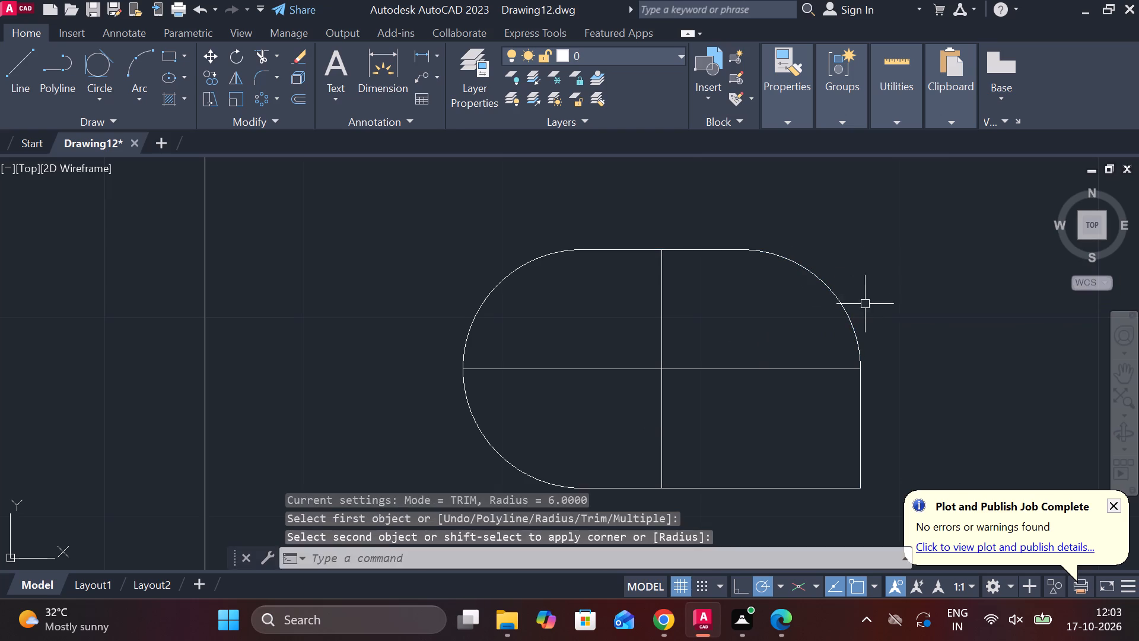
key(space)
click(858, 414)
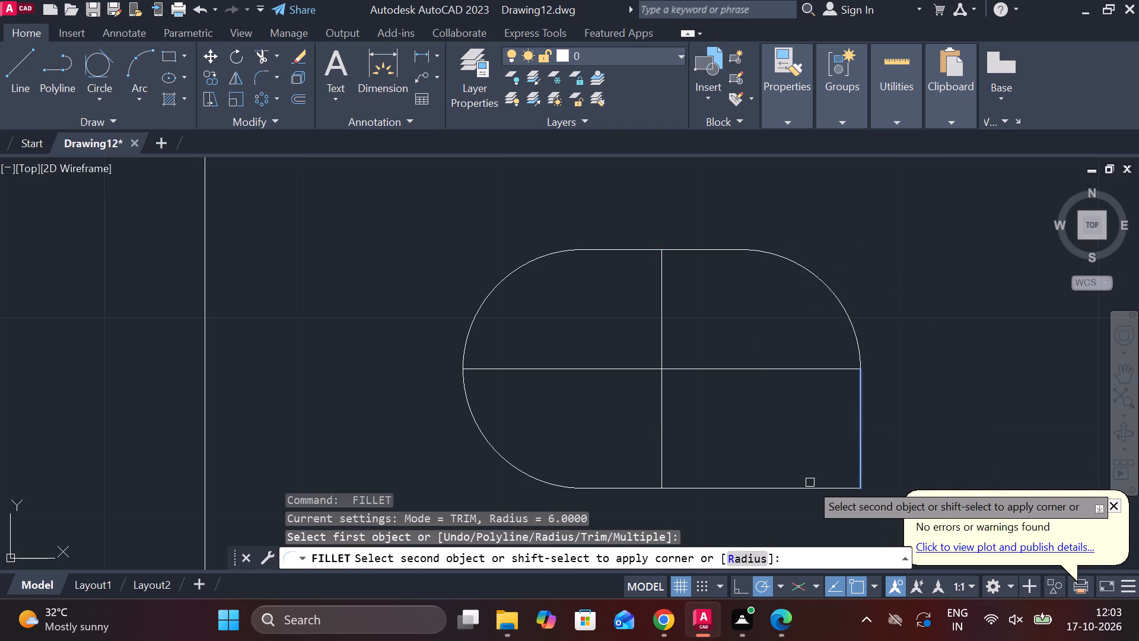
click(803, 488)
Measure the left slot's overall length along its horizontal centre line.
scroll(860, 431, down, 3)
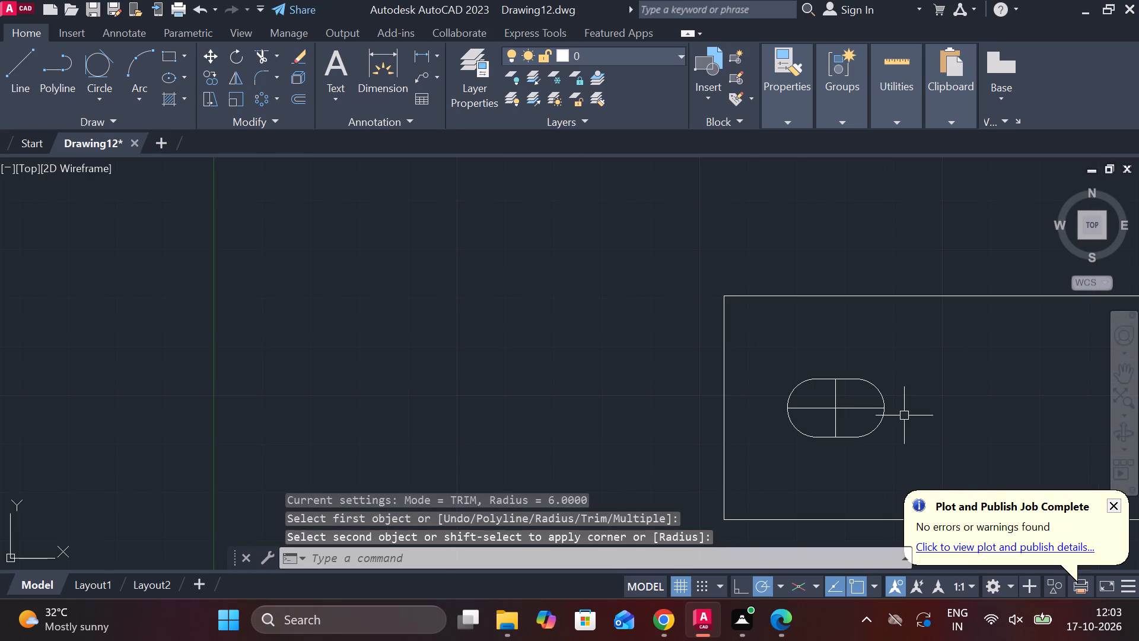
middle_drag(904, 415, 664, 405)
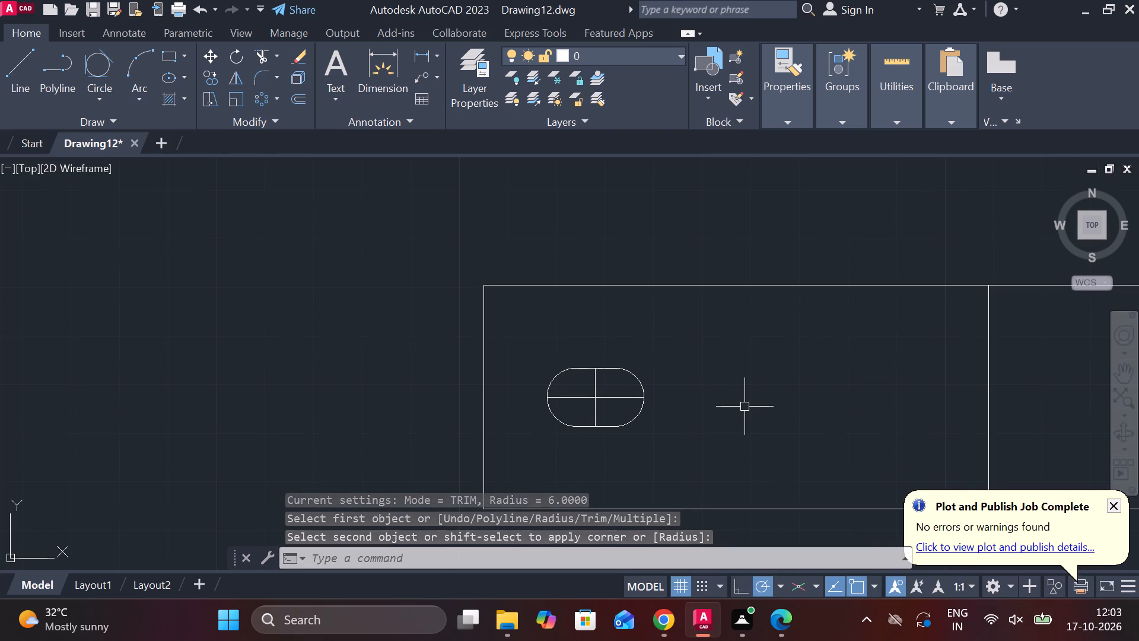
key(Escape)
click(421, 54)
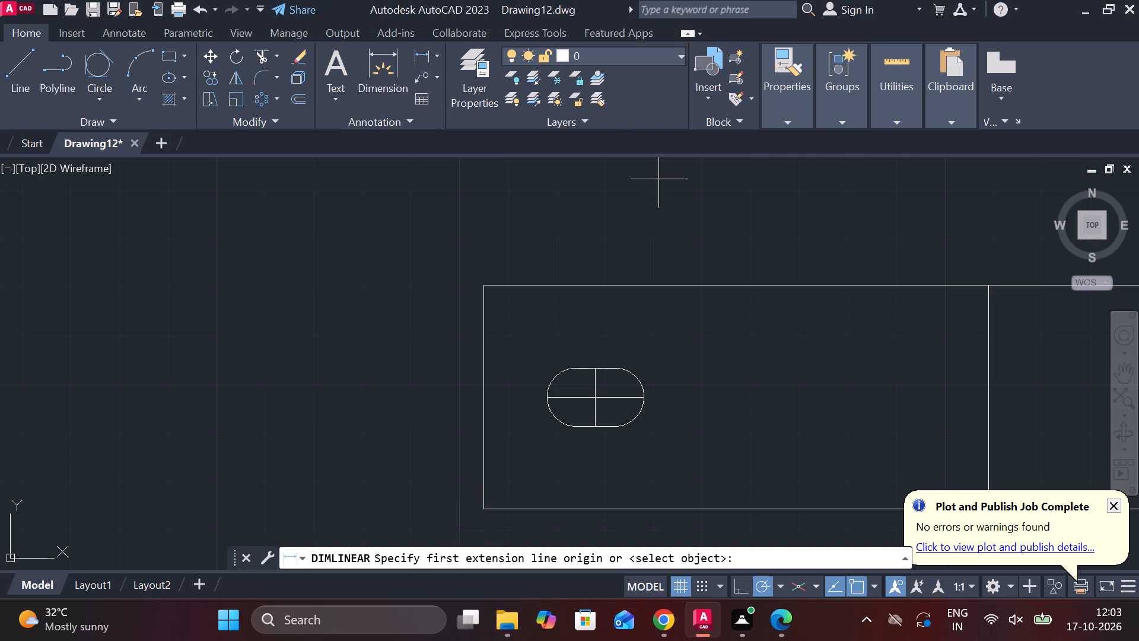
click(554, 393)
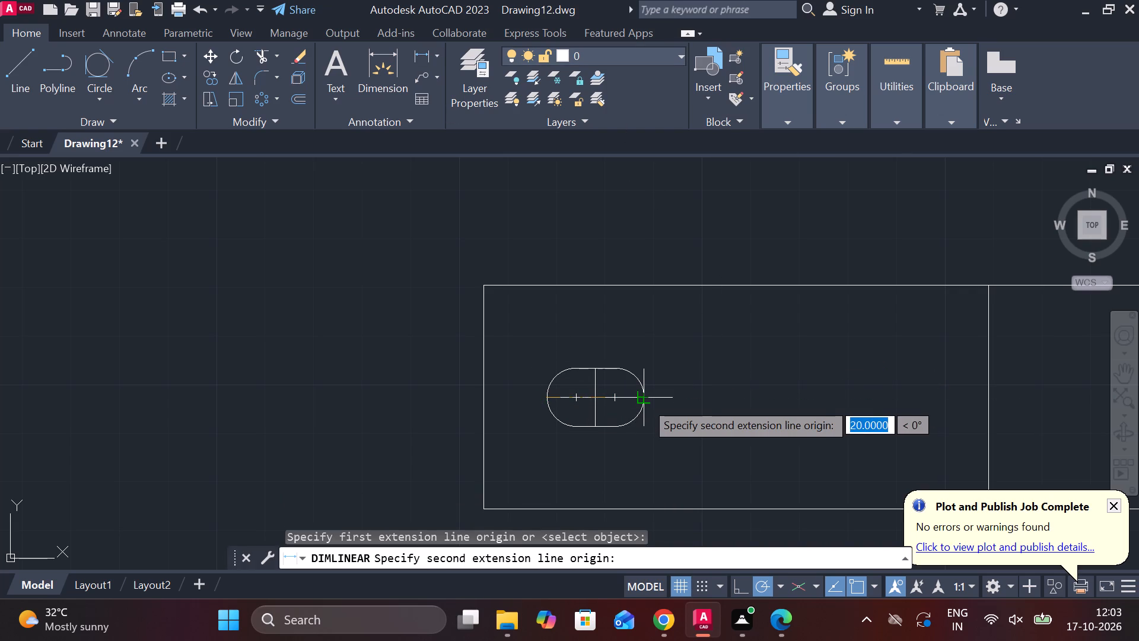
click(645, 401)
key(Escape)
Erase the unrounded right slot rectangle and its centre lines from the lower view.
scroll(665, 357, down, 1)
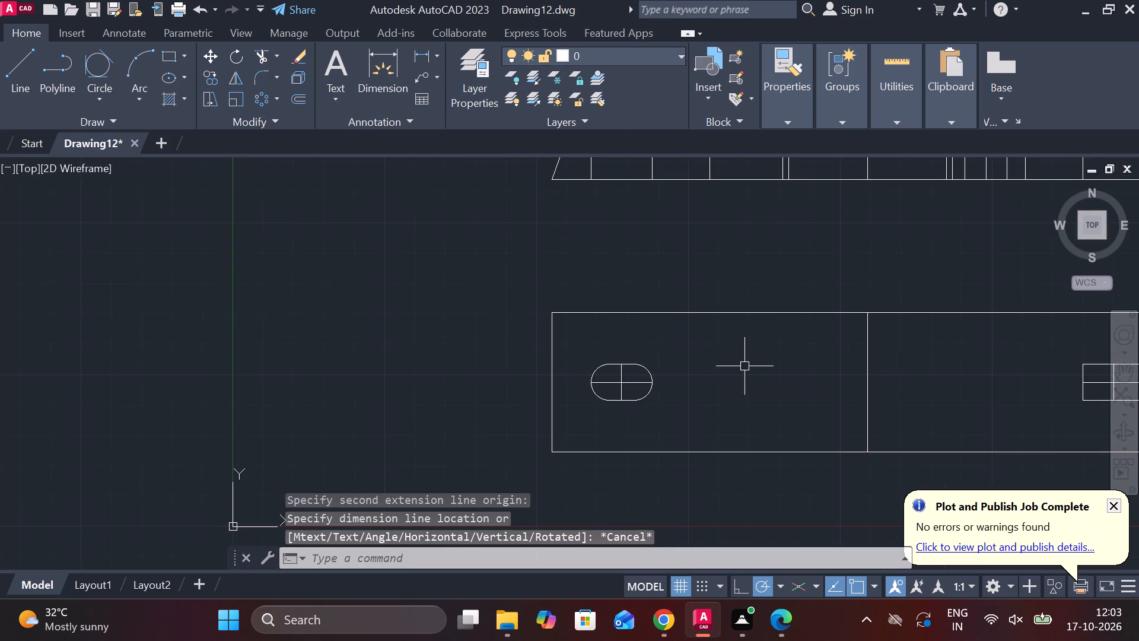
middle_drag(745, 366, 495, 360)
click(806, 342)
click(910, 409)
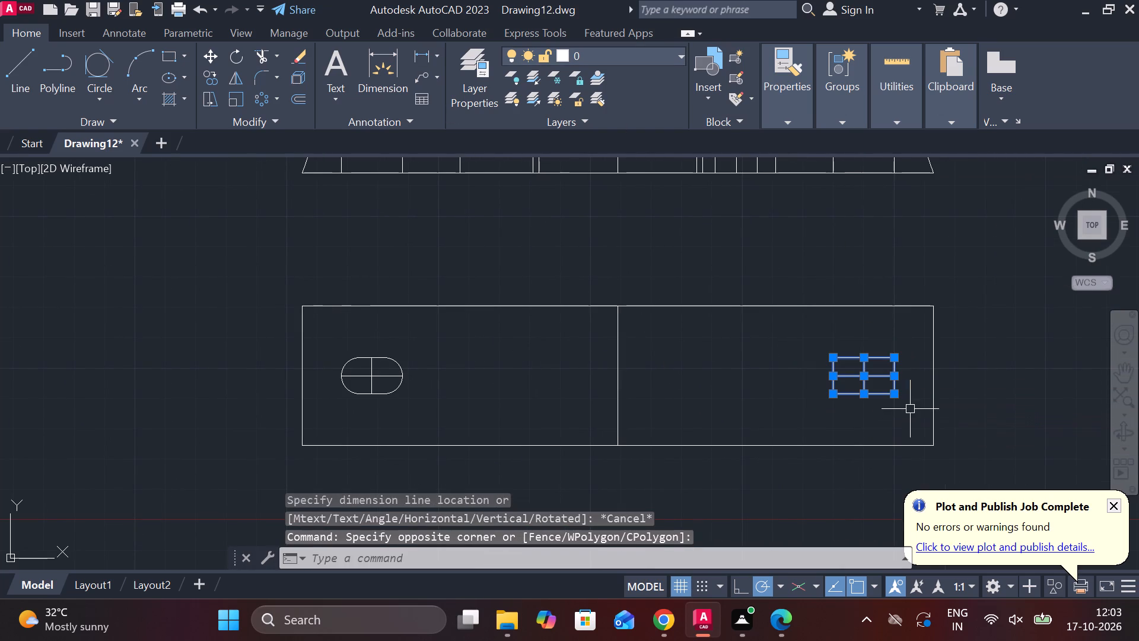
text(E)
key(space)
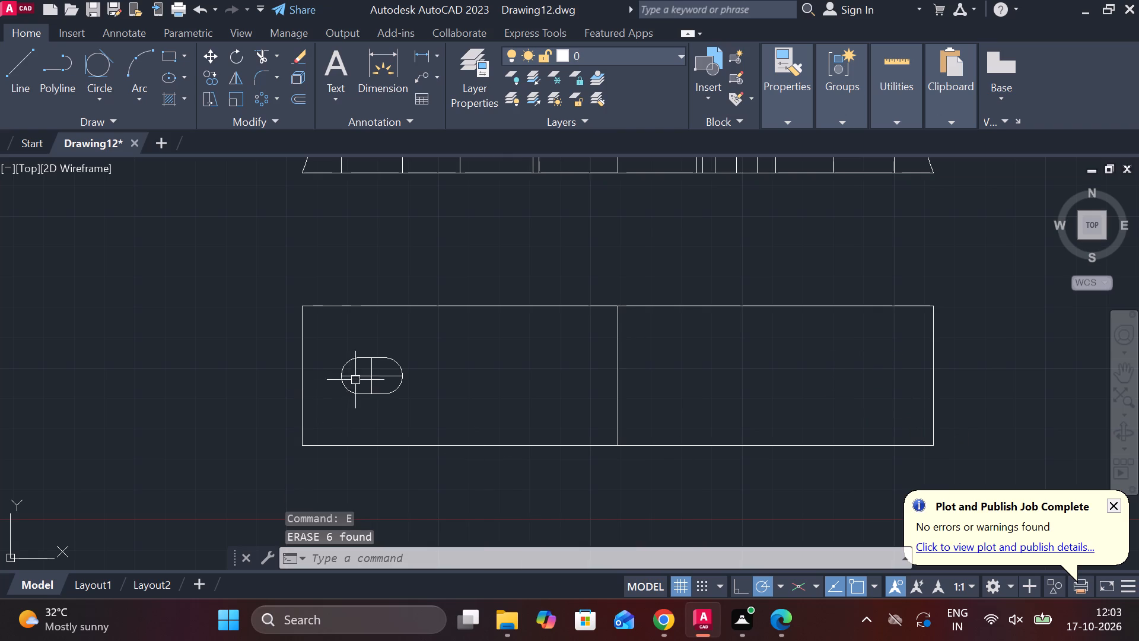
Mirror the left rounded slot with its centre lines about the lower view's vertical centre line, keeping the original.
click(330, 340)
click(441, 411)
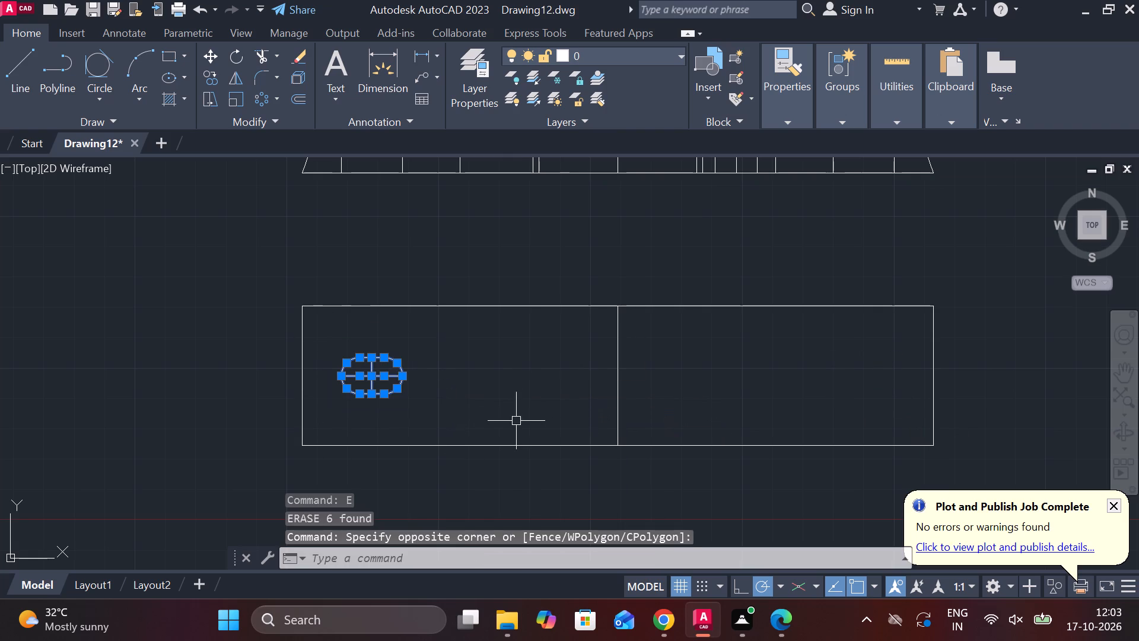
text(MI)
key(Return)
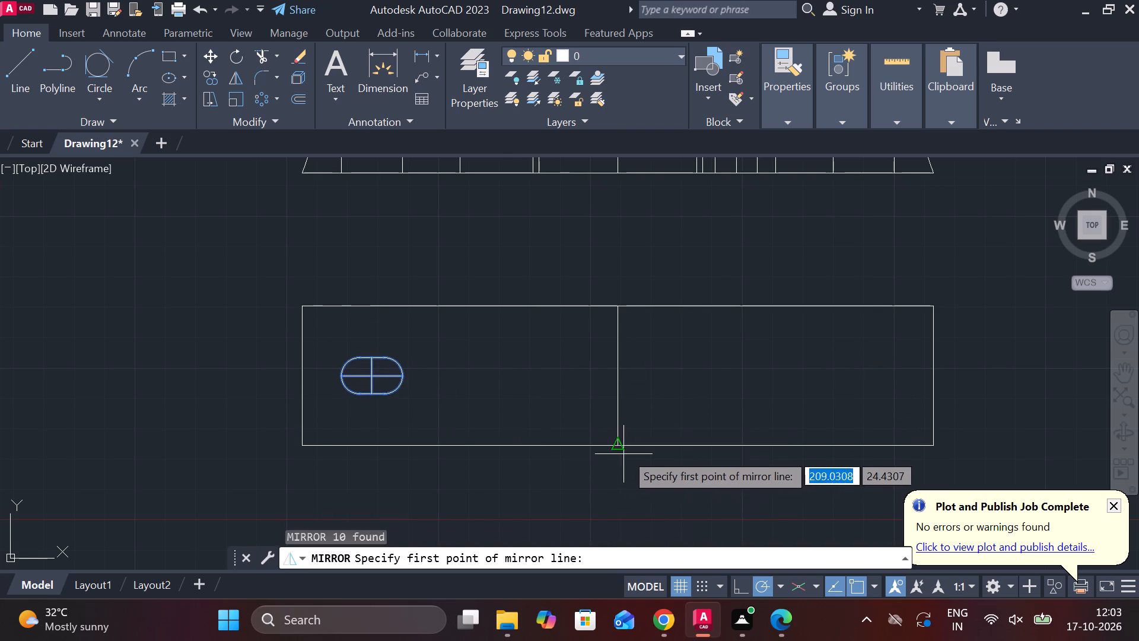
click(616, 445)
click(614, 304)
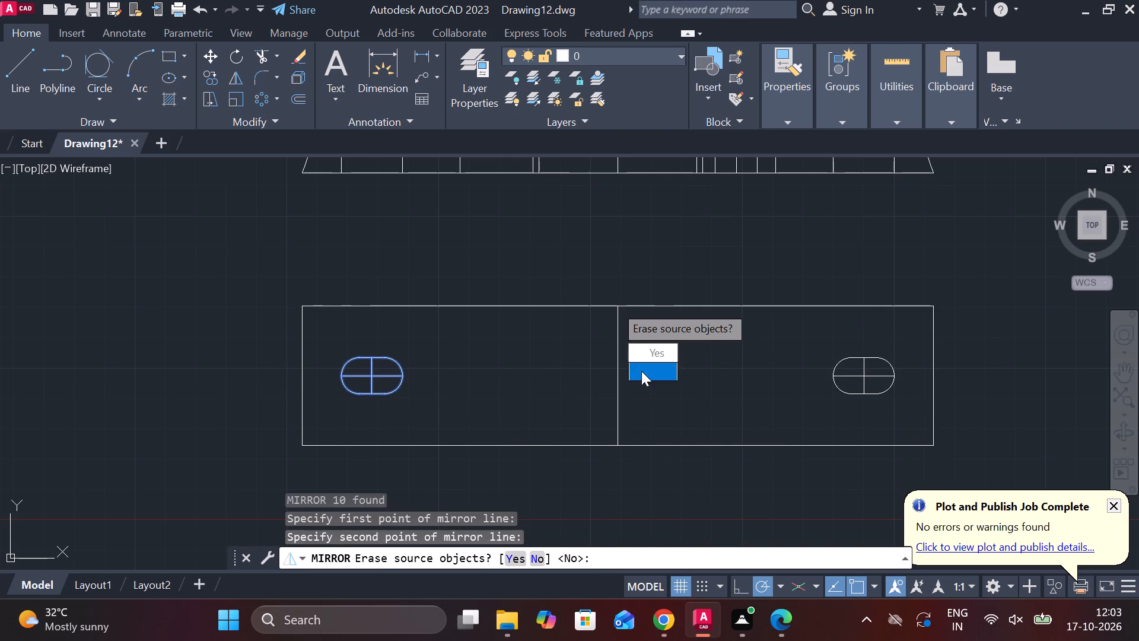
drag(642, 378, 614, 304)
Draw a vertical projection line about 113 long from the base's upper left corner in the front view down past the lower view.
scroll(616, 304, down, 1)
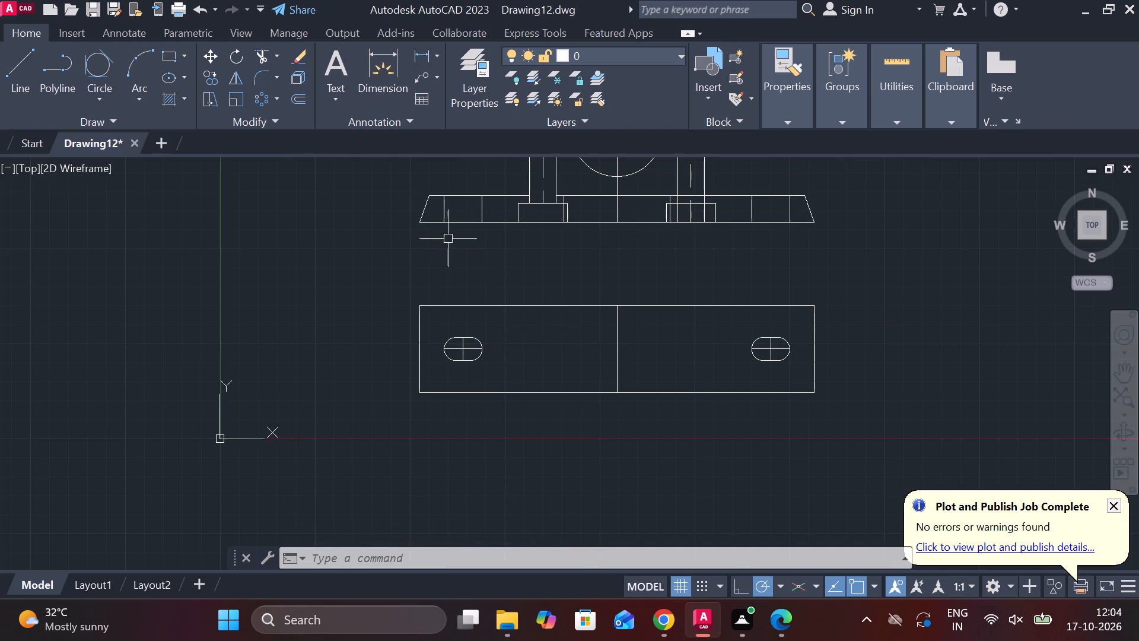
key(l)
key(Return)
scroll(460, 275, up, 1)
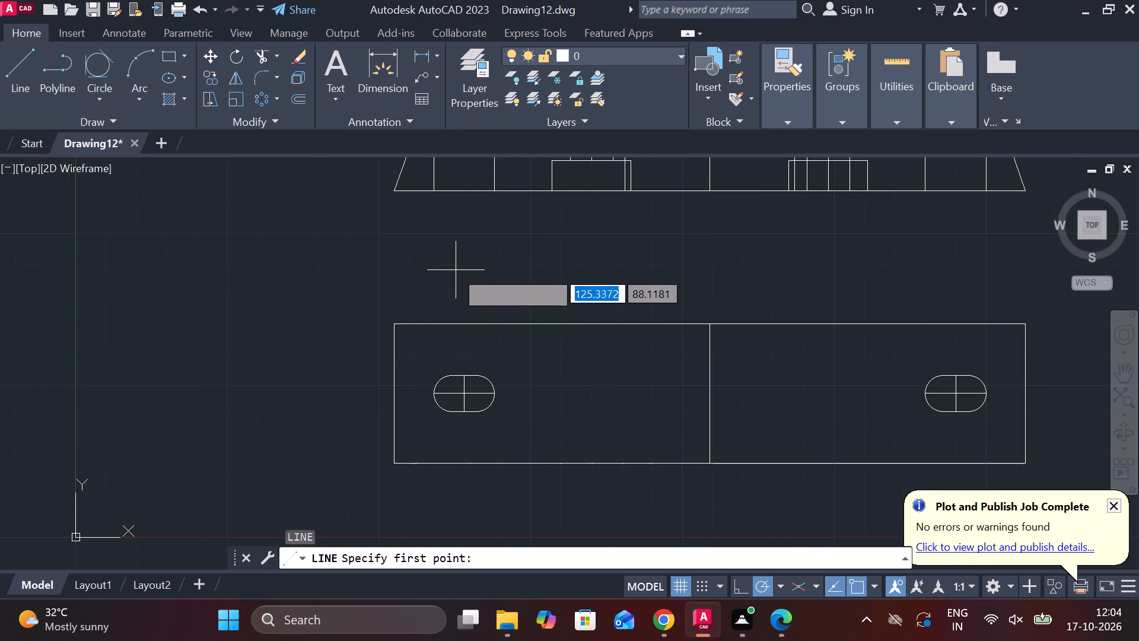
middle_drag(464, 269, 508, 311)
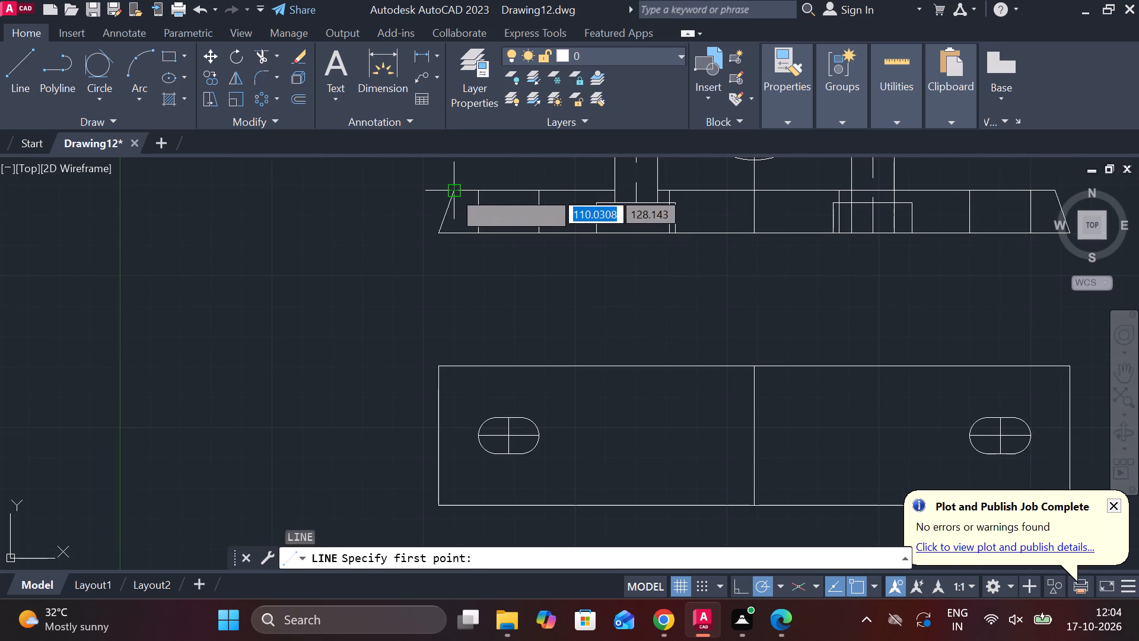
click(453, 191)
middle_drag(458, 440, 450, 378)
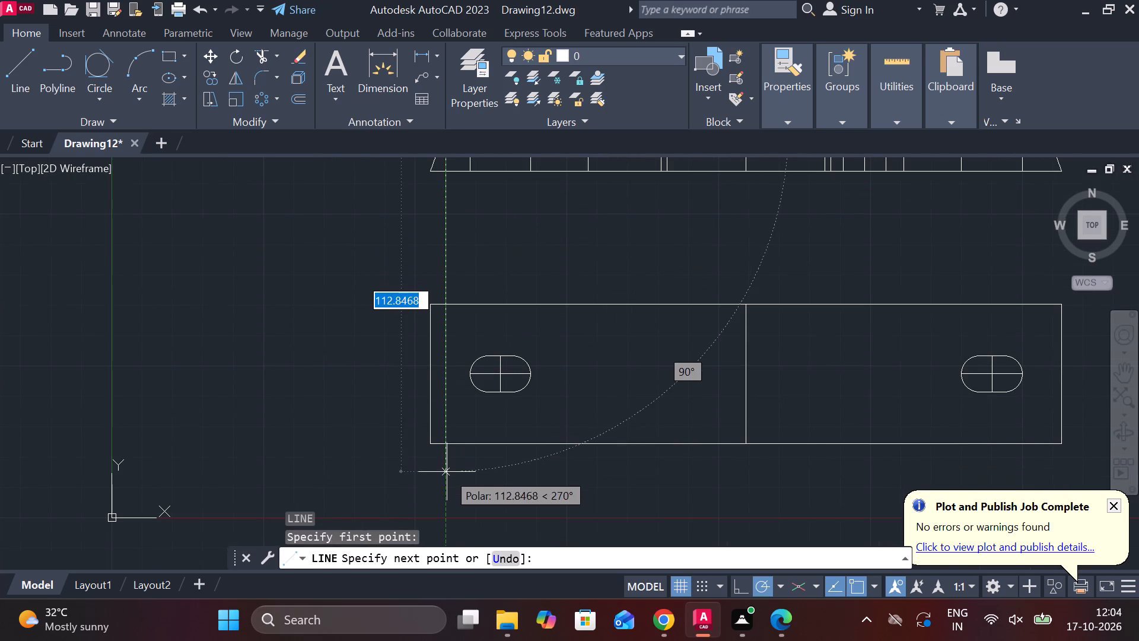
click(447, 472)
key(Escape)
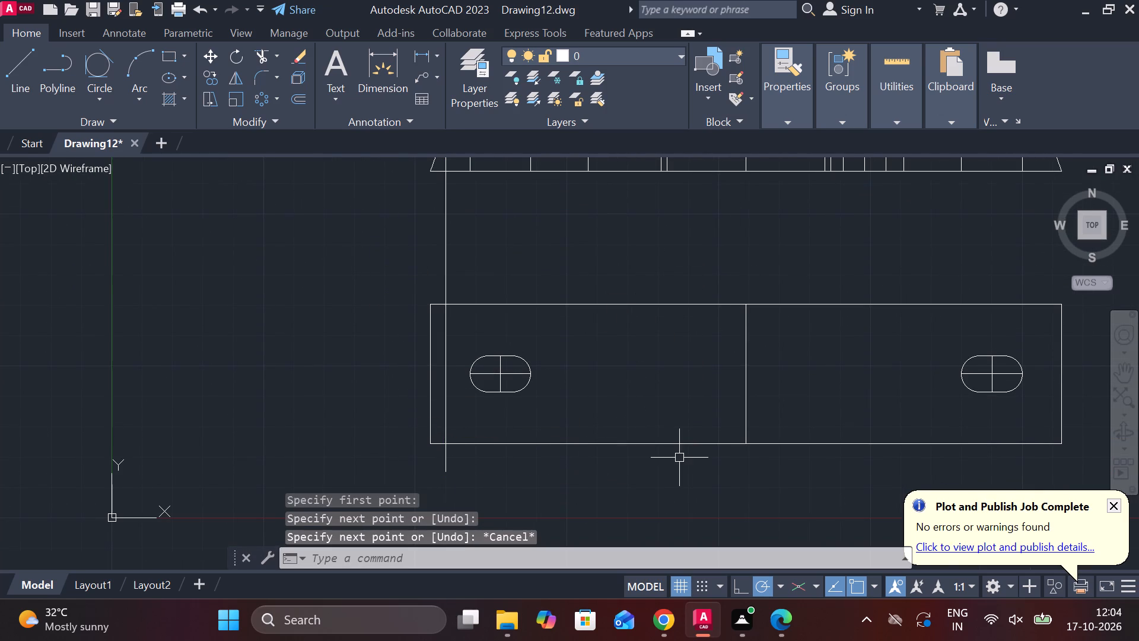
Draw a vertical projection line from the base's upper right corner in the front view down past the lower view's bottom edge.
middle_drag(679, 458, 575, 460)
key(space)
middle_drag(789, 363, 648, 438)
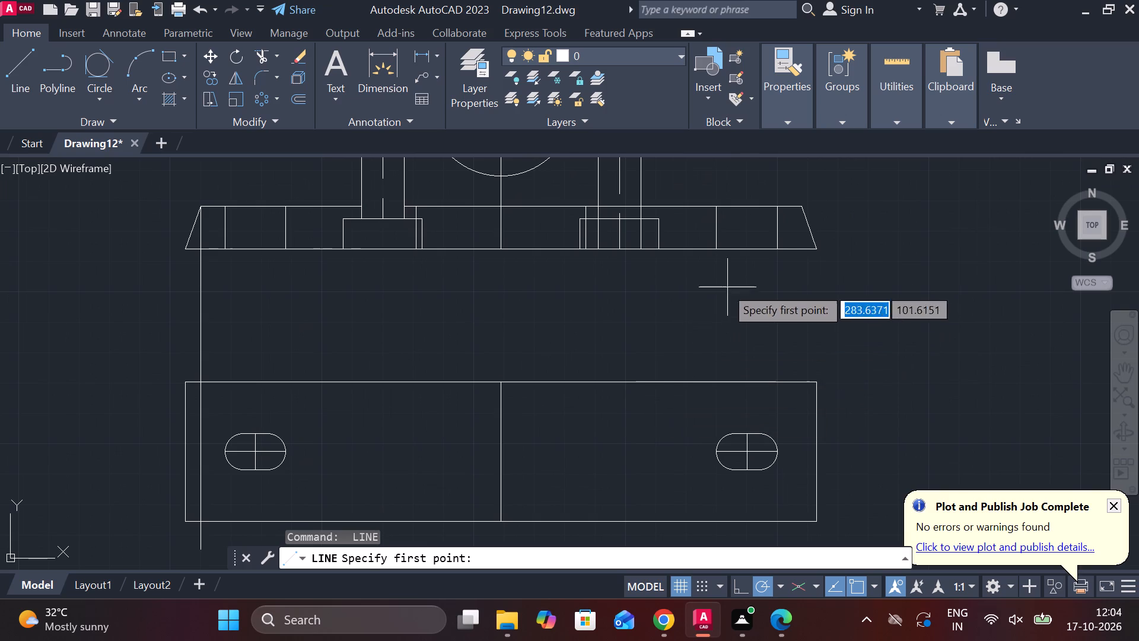
click(801, 199)
middle_drag(803, 461, 774, 323)
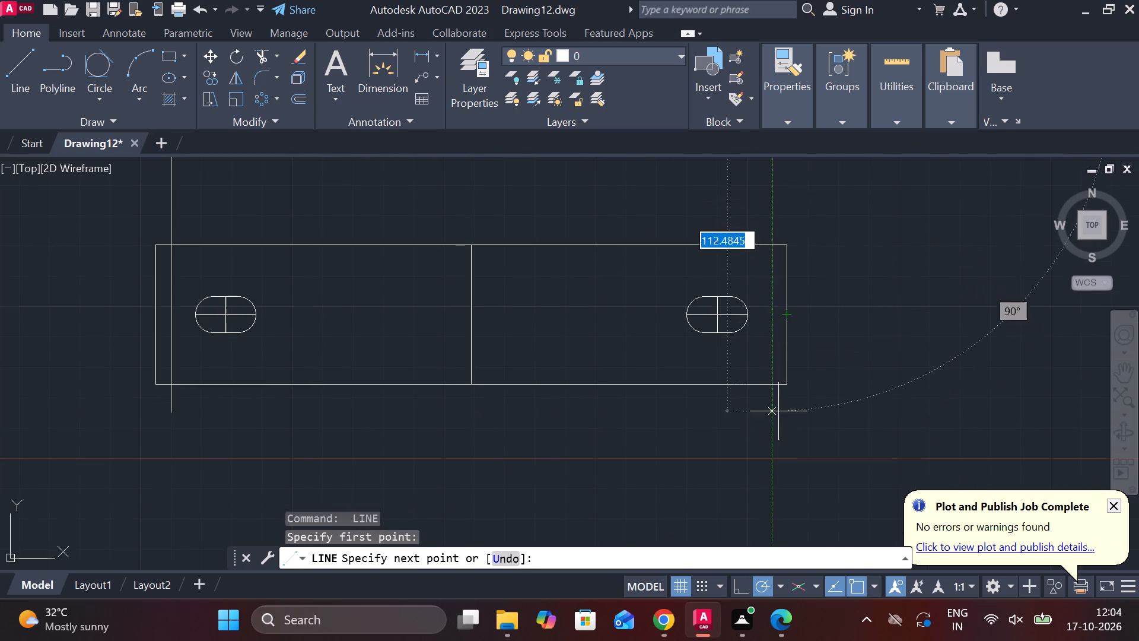
click(778, 441)
key(Escape)
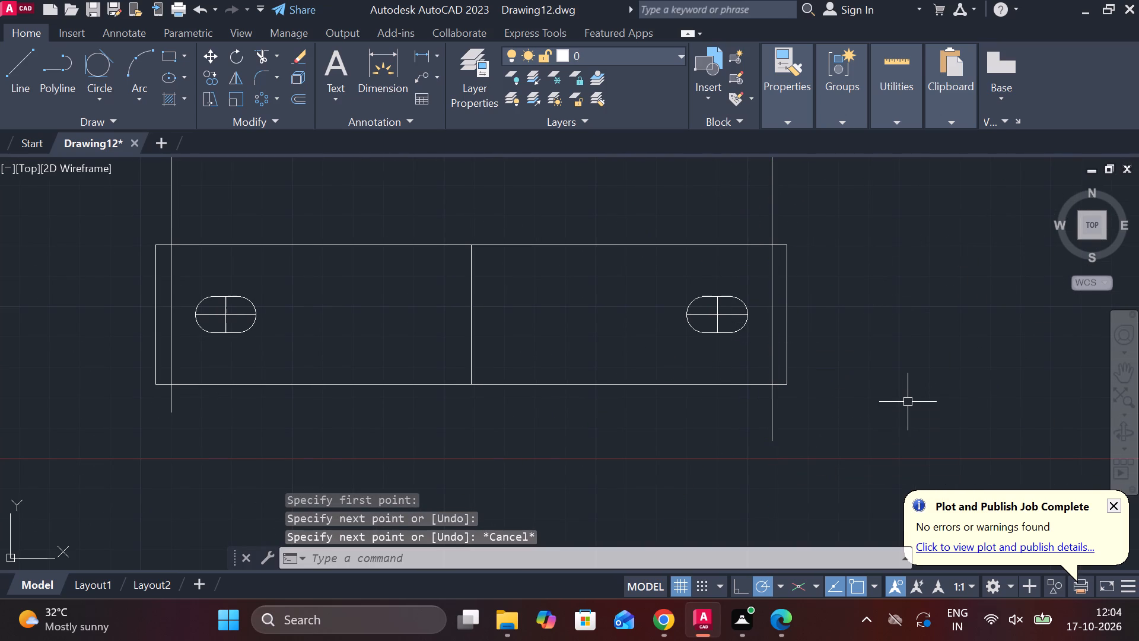
Trim the right projection line above and below the lower view's rectangle.
text(TR)
key(space)
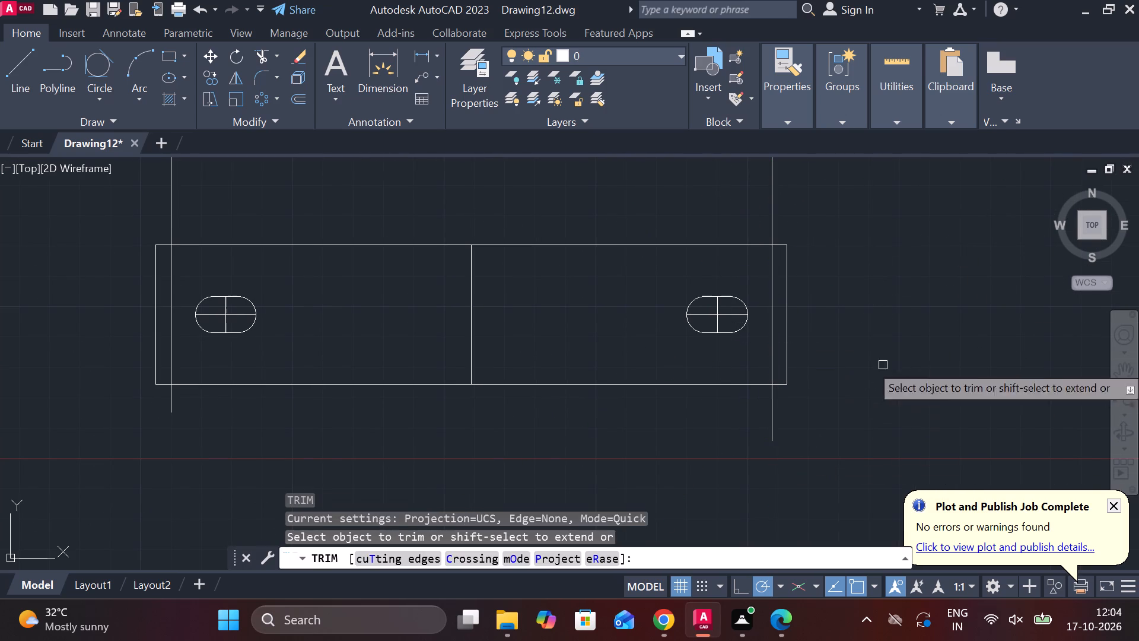
drag(851, 185, 689, 196)
drag(899, 395, 712, 430)
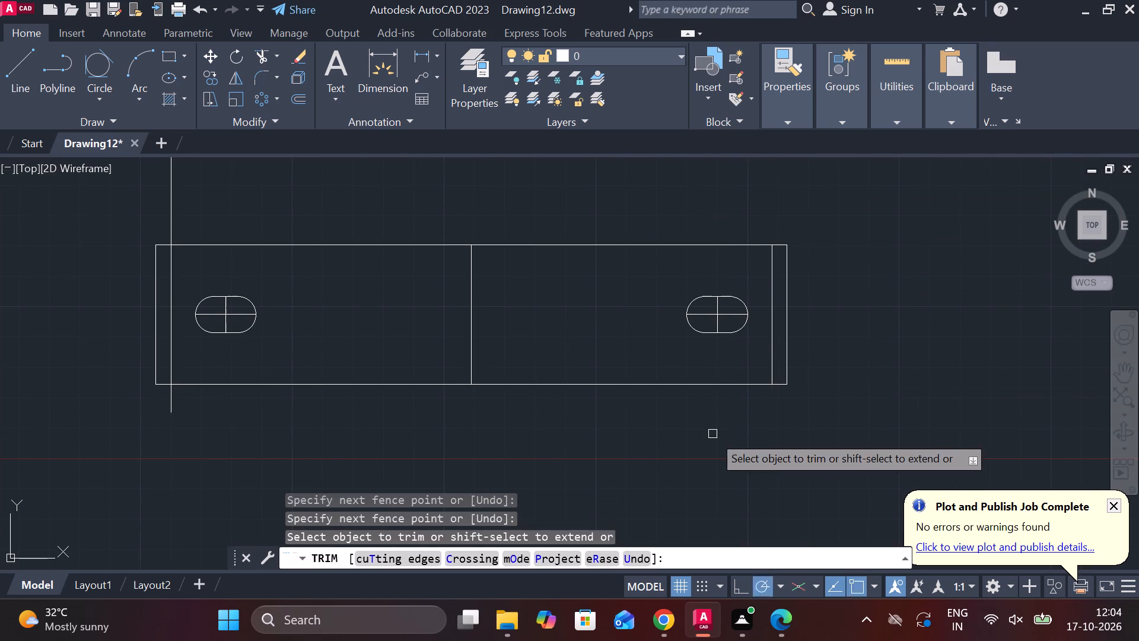
Trim the left projection line above and below the lower view's rectangle, including its remnant inside the front view's base.
scroll(714, 437, down, 1)
drag(335, 268, 370, 275)
click(424, 275)
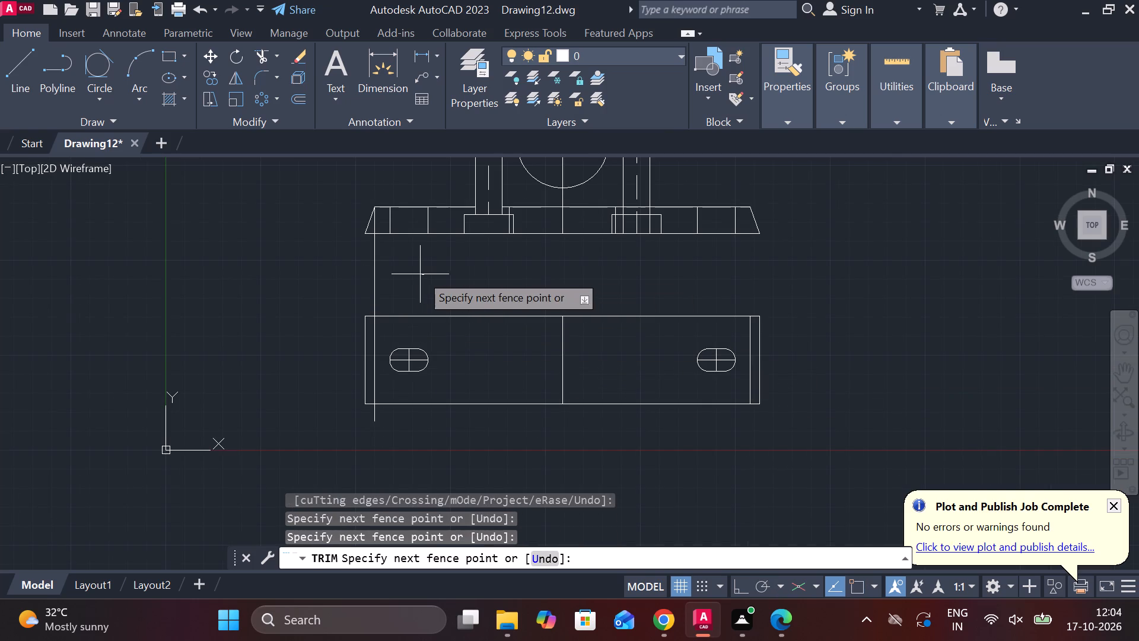
click(354, 264)
middle_drag(396, 262, 473, 333)
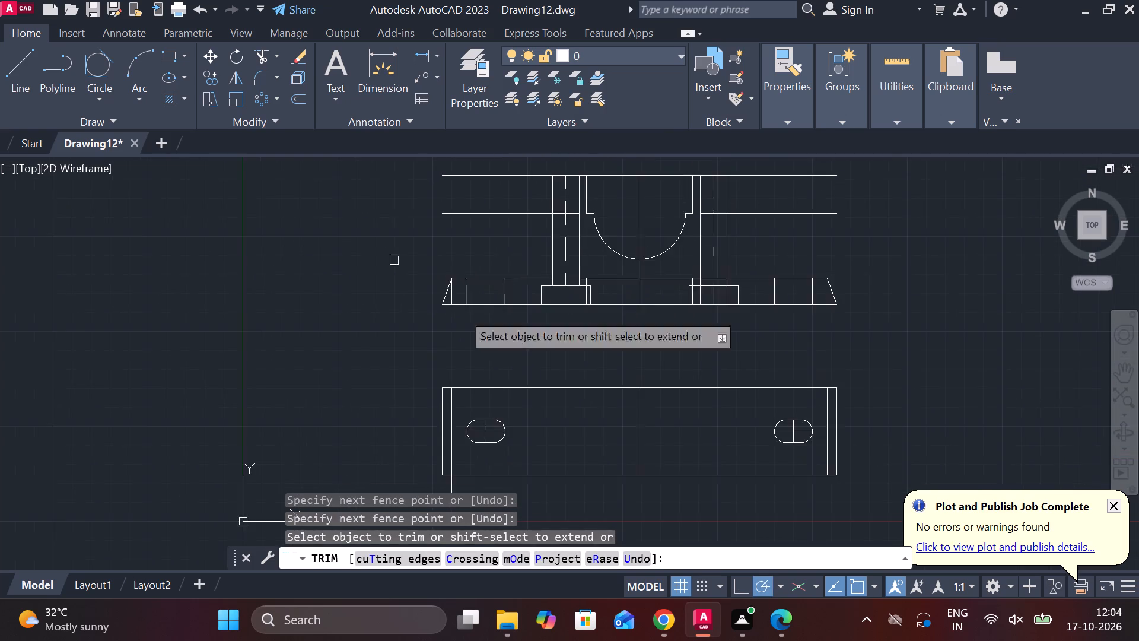
scroll(453, 265, up, 2)
click(452, 347)
scroll(402, 289, down, 2)
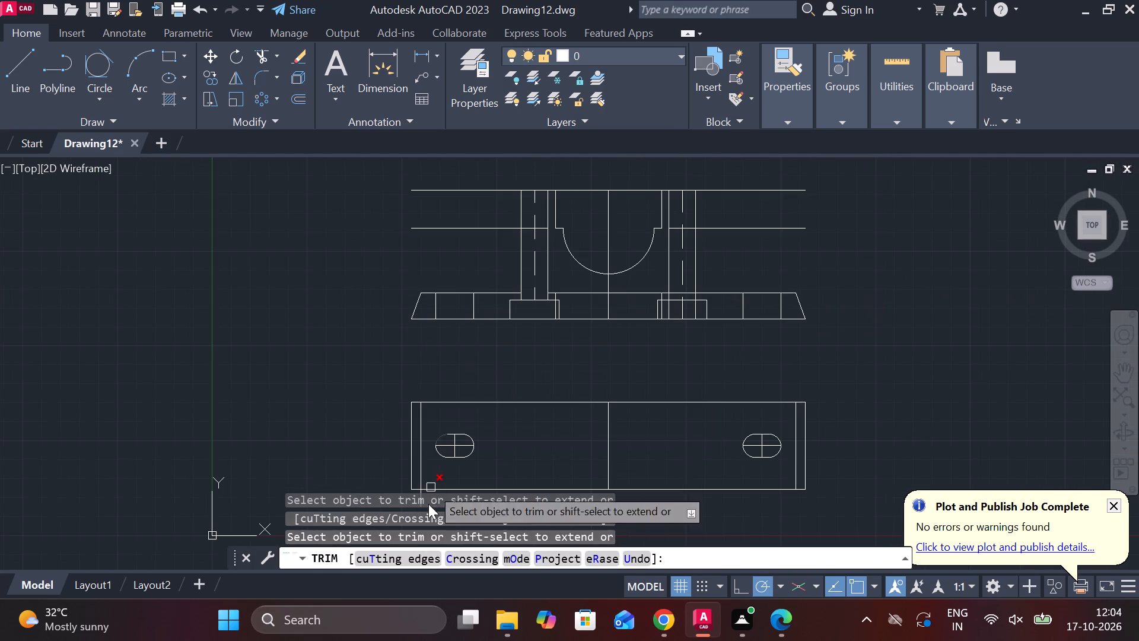
middle_drag(528, 438, 533, 357)
scroll(533, 356, down, 1)
scroll(466, 410, up, 3)
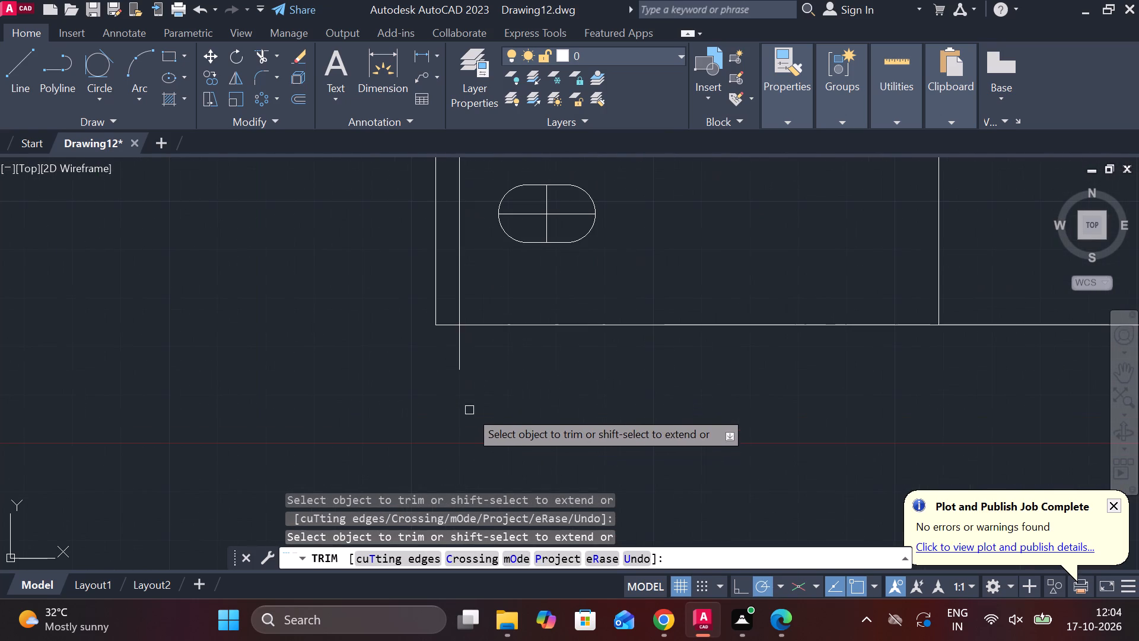
click(453, 349)
click(497, 353)
scroll(511, 380, down, 1)
middle_drag(534, 389, 524, 389)
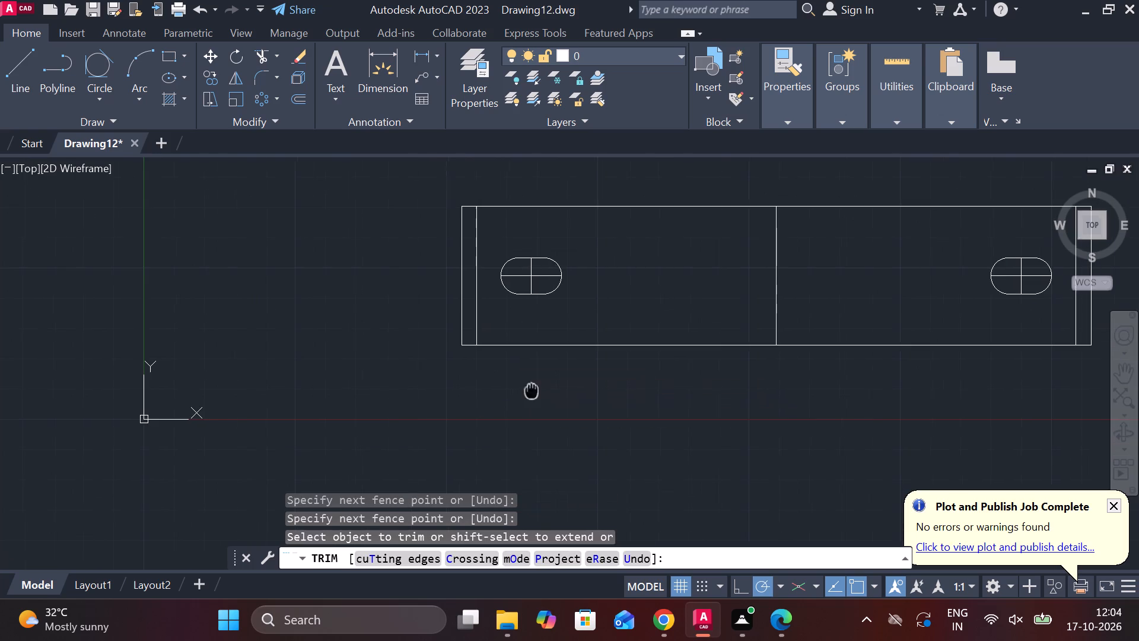
middle_drag(524, 389, 471, 417)
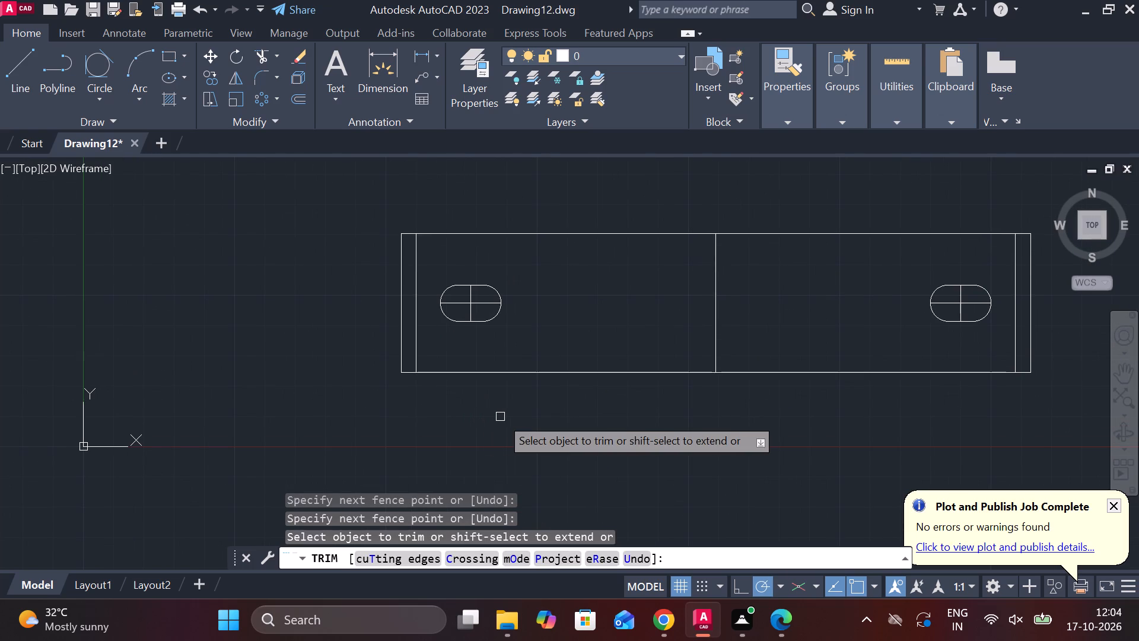
middle_drag(497, 417, 481, 418)
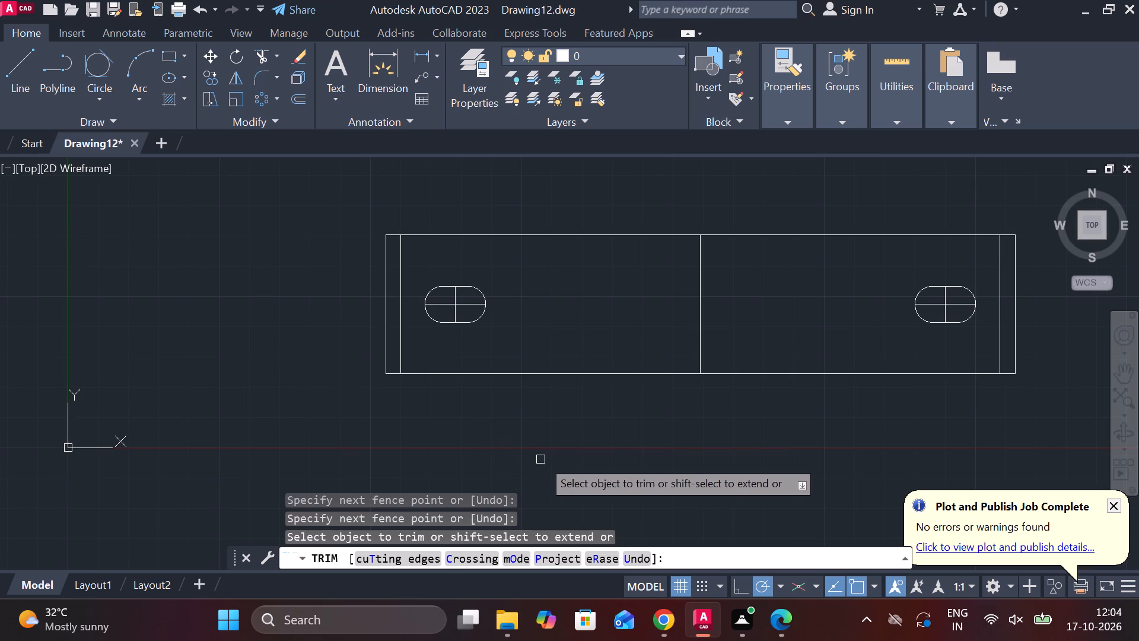
key(Escape)
Draw a diameter 8 circle centred at the midpoint of the lower view's vertical centre line.
text(C)
key(space)
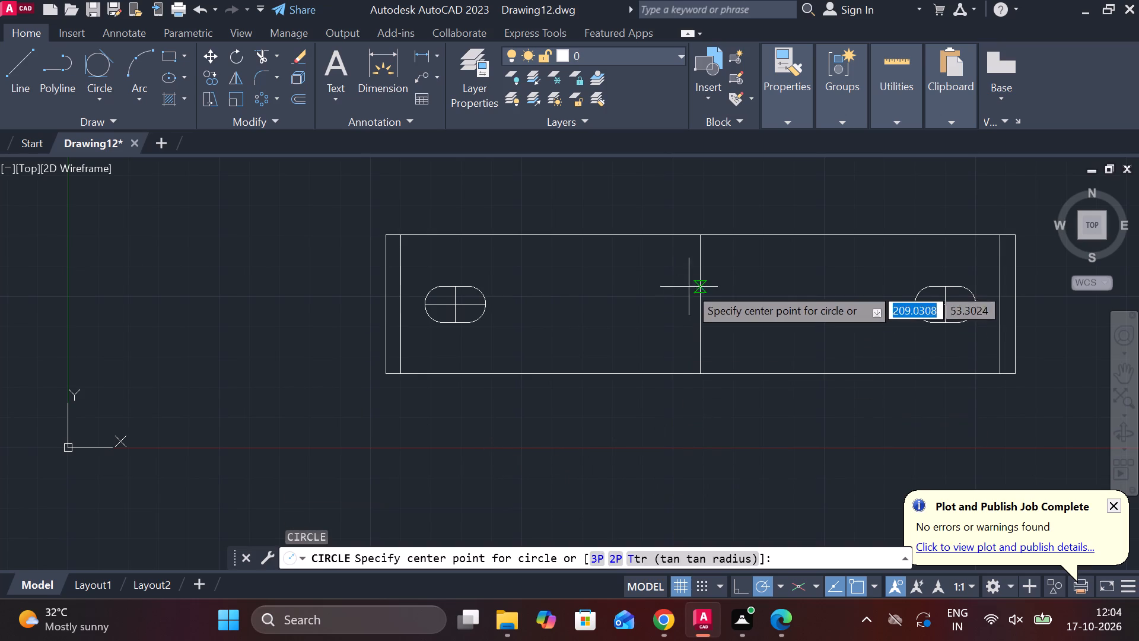
click(700, 305)
text(D)
key(space)
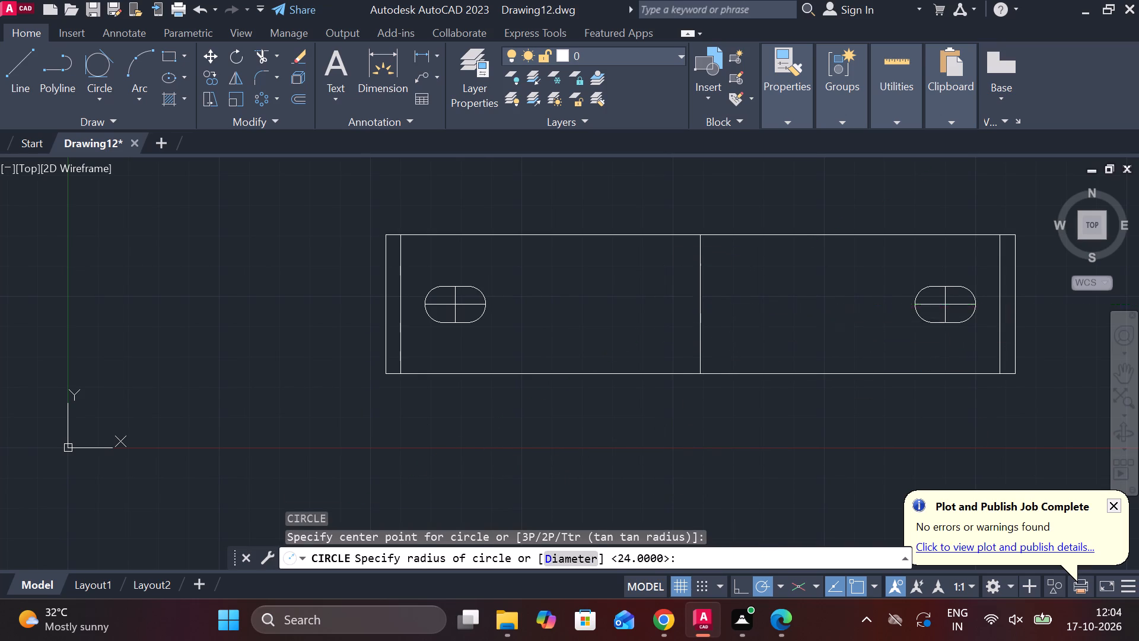
key(8)
key(Return)
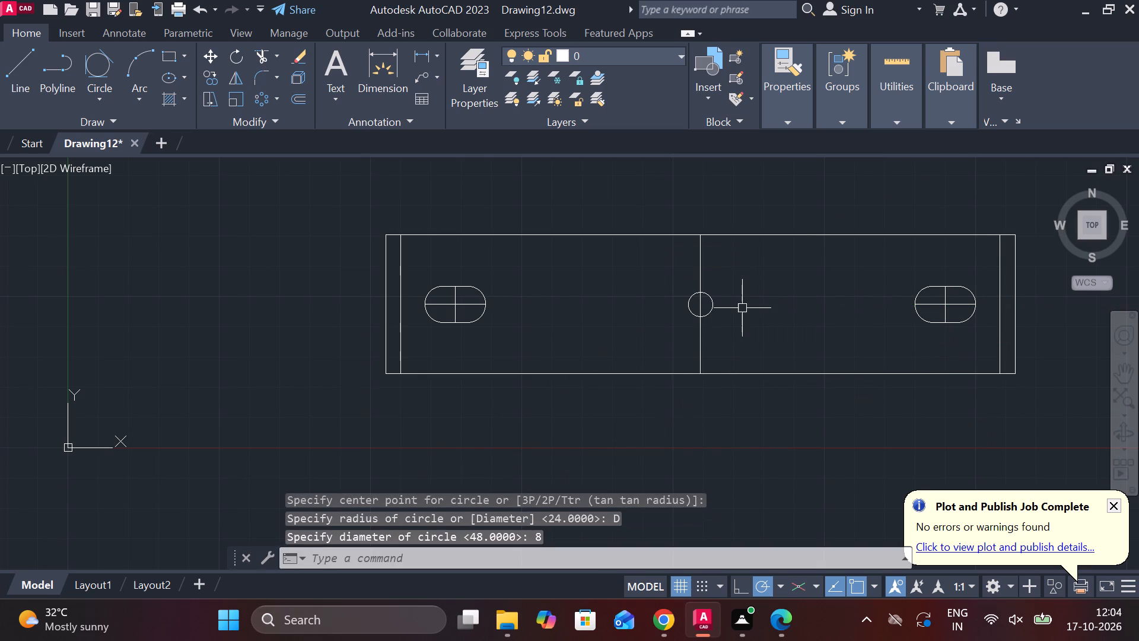
Draw a radius 54 circle concentric with the small centre circle in the lower view.
middle_drag(742, 308, 728, 310)
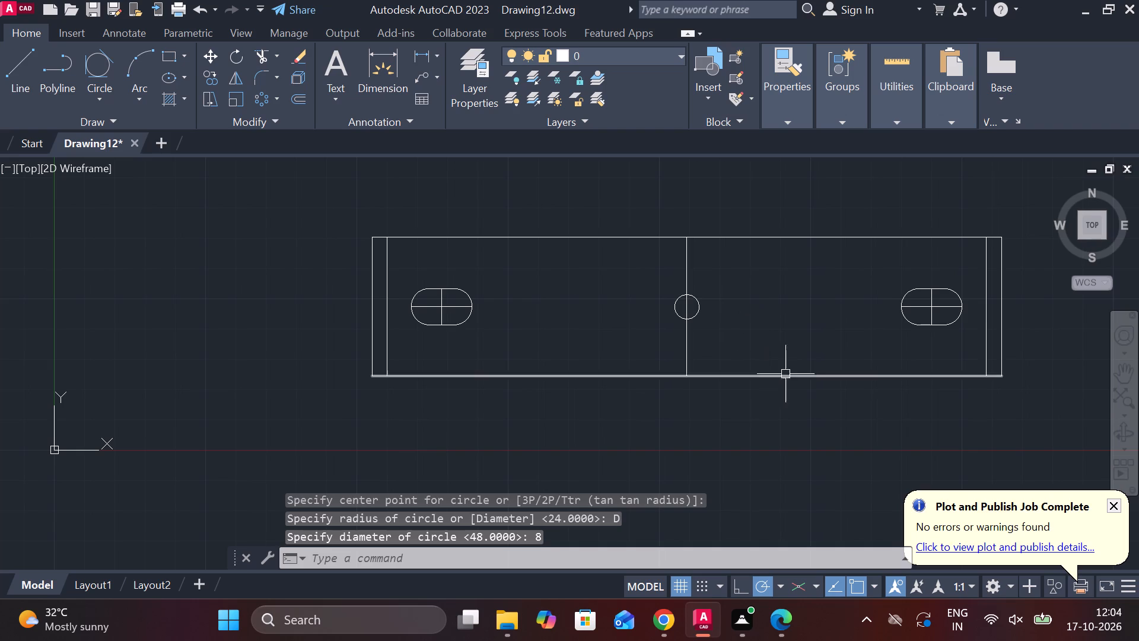
text(C)
key(space)
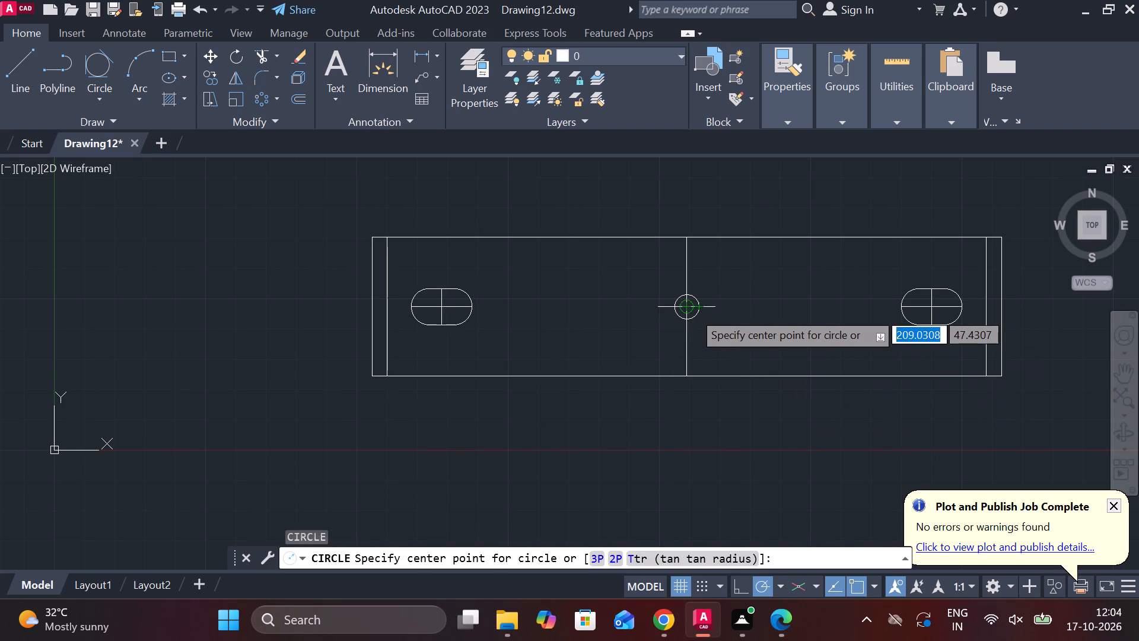
scroll(692, 311, up, 1)
click(680, 299)
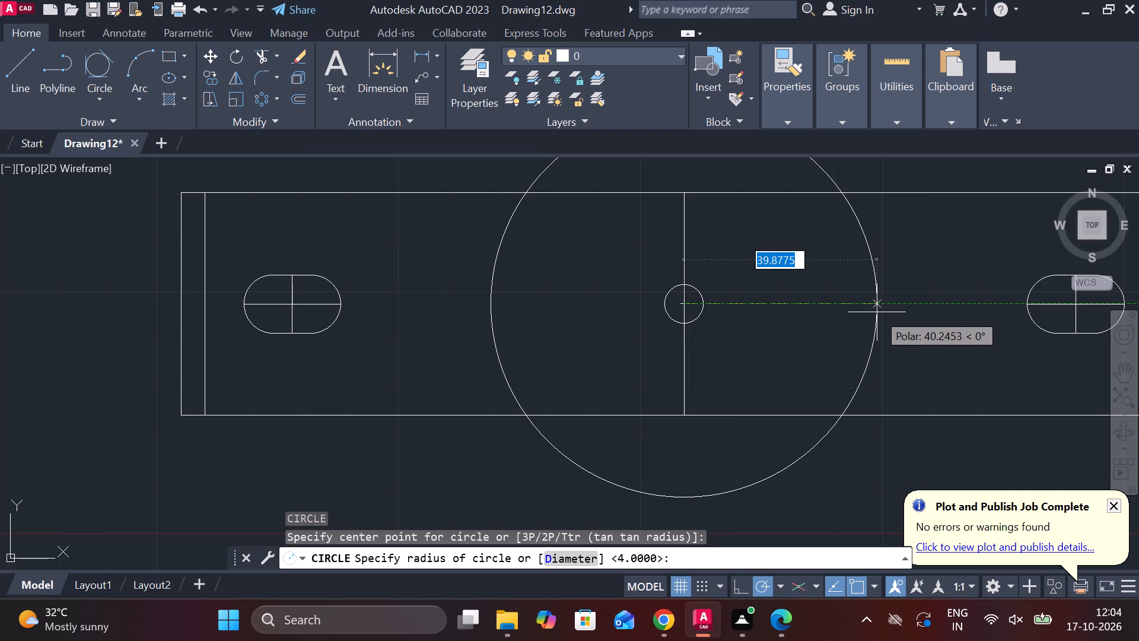
scroll(877, 312, down, 1)
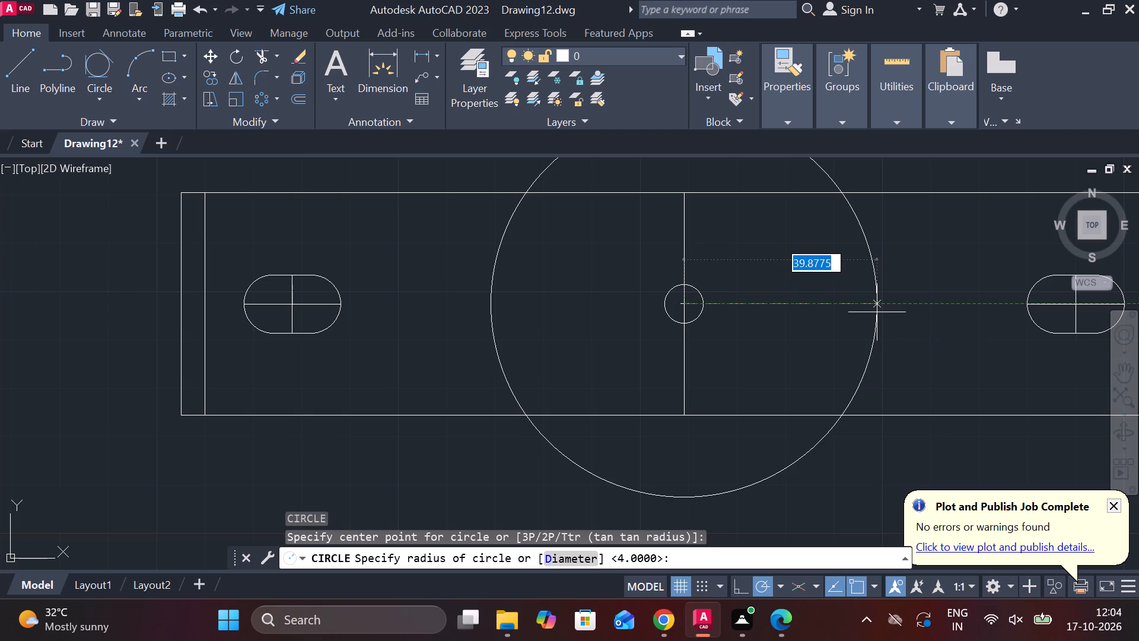
middle_drag(877, 312, 819, 367)
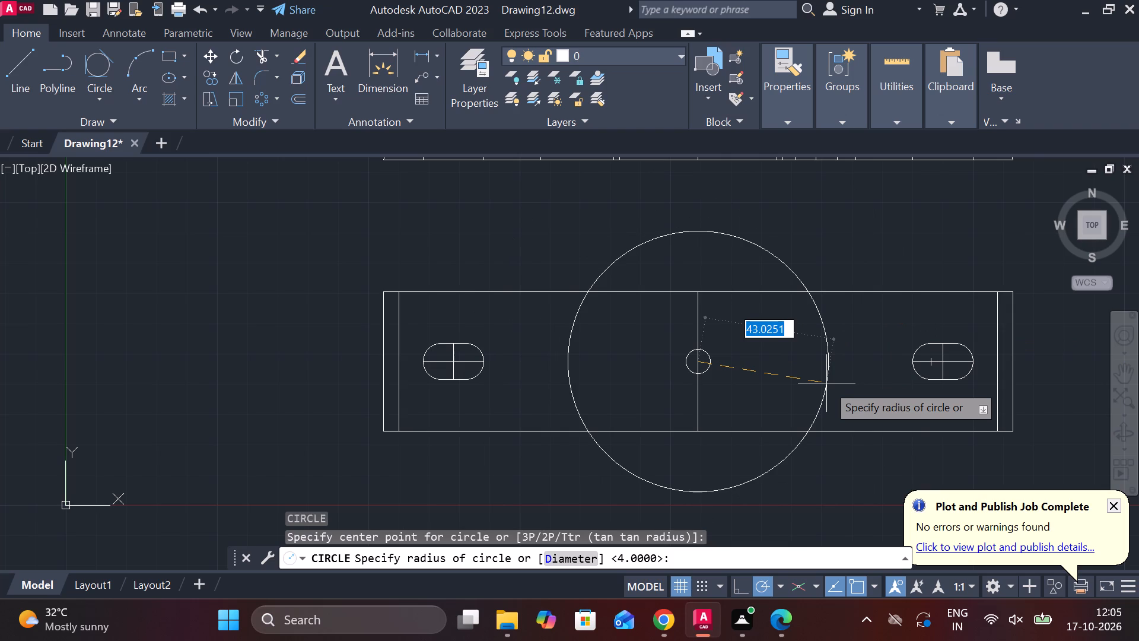
text(54)
key(space)
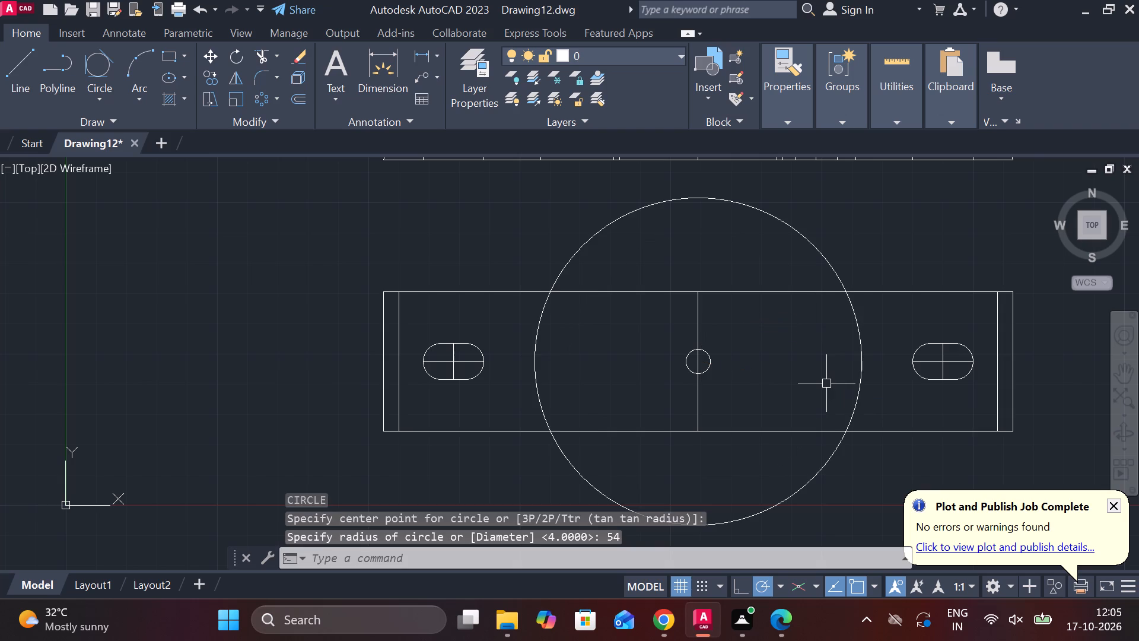
Trim the radius 54 circle outside the lower view's top and bottom edges, leaving its two side arcs.
text(TR)
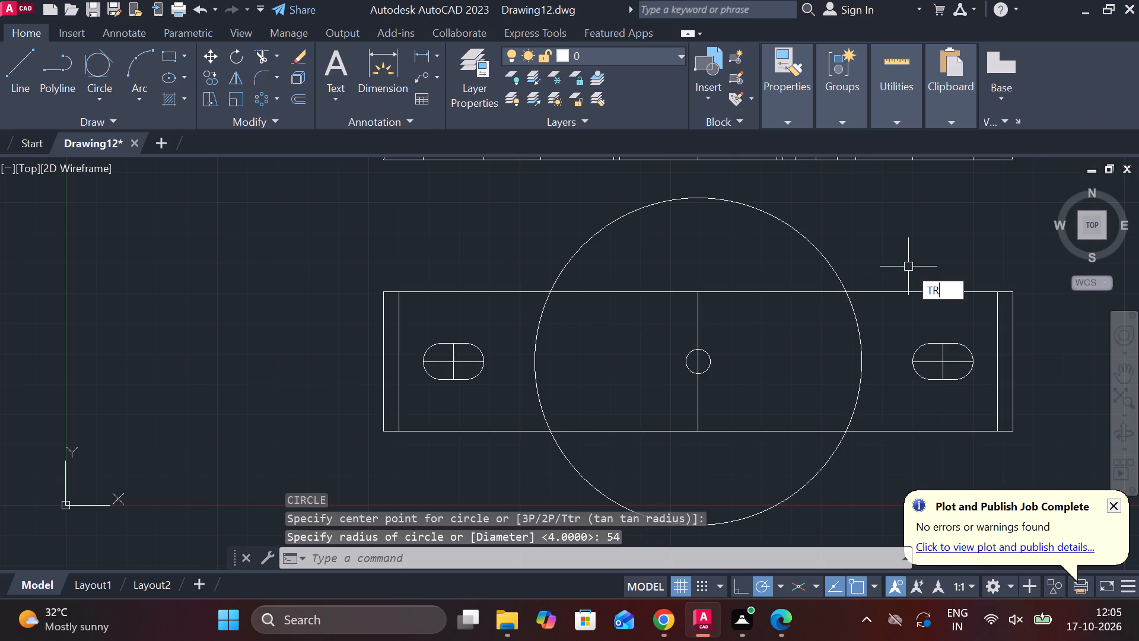
key(space)
drag(908, 266, 501, 230)
drag(516, 471, 852, 506)
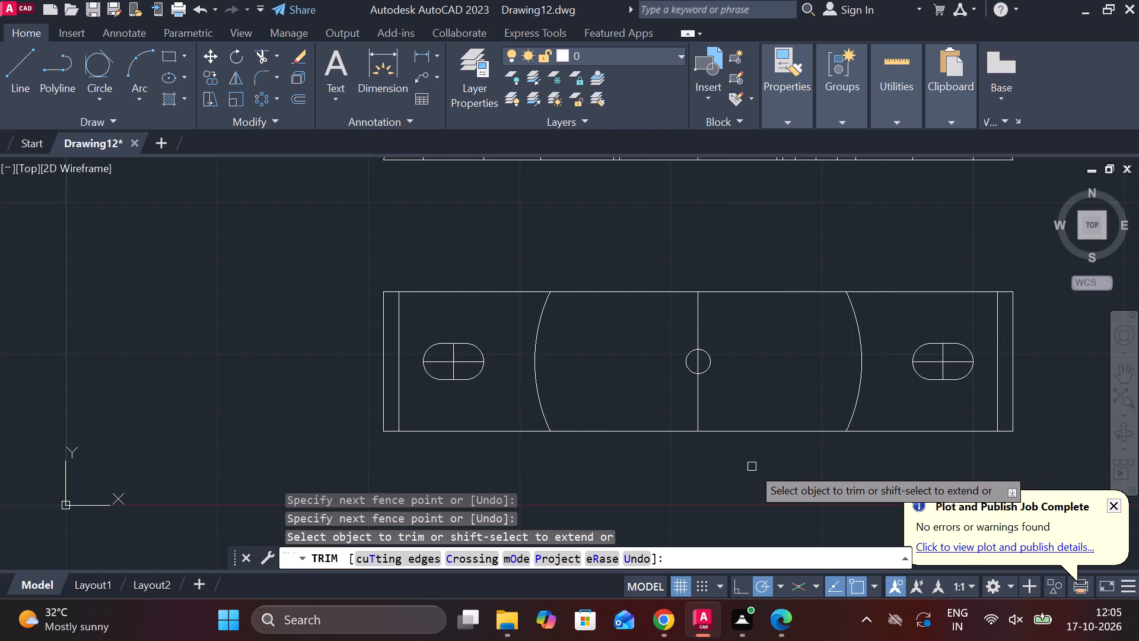
scroll(752, 467, down, 2)
scroll(713, 421, up, 2)
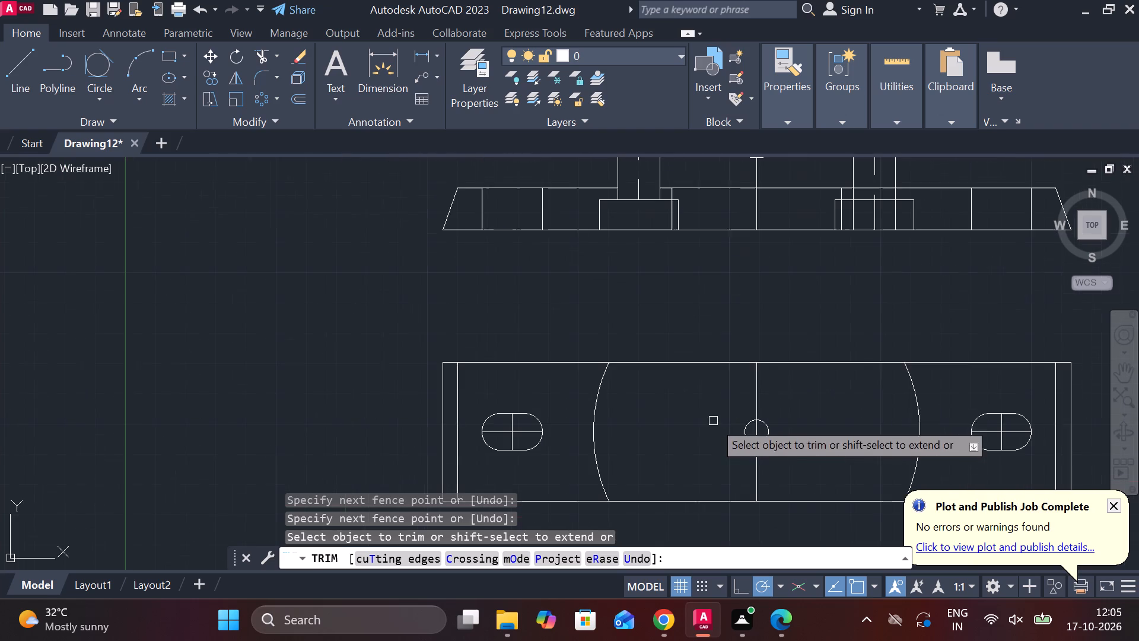
key(Escape)
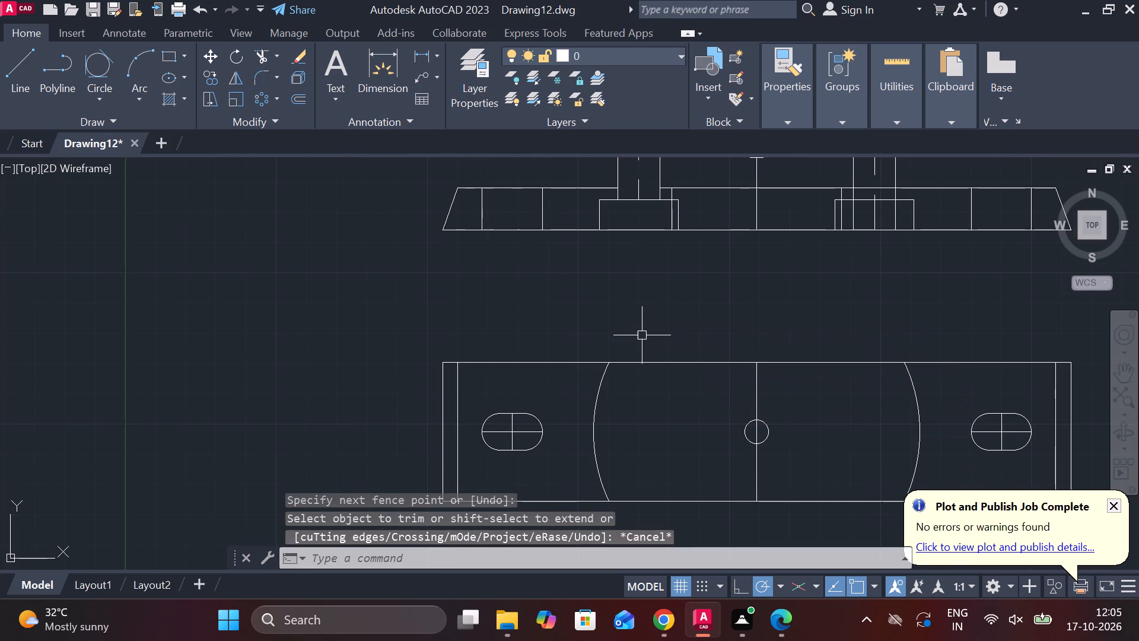
Draw a vertical projection line about 164 long from the left arc's midpoint up past the top of the front view.
key(l)
key(Return)
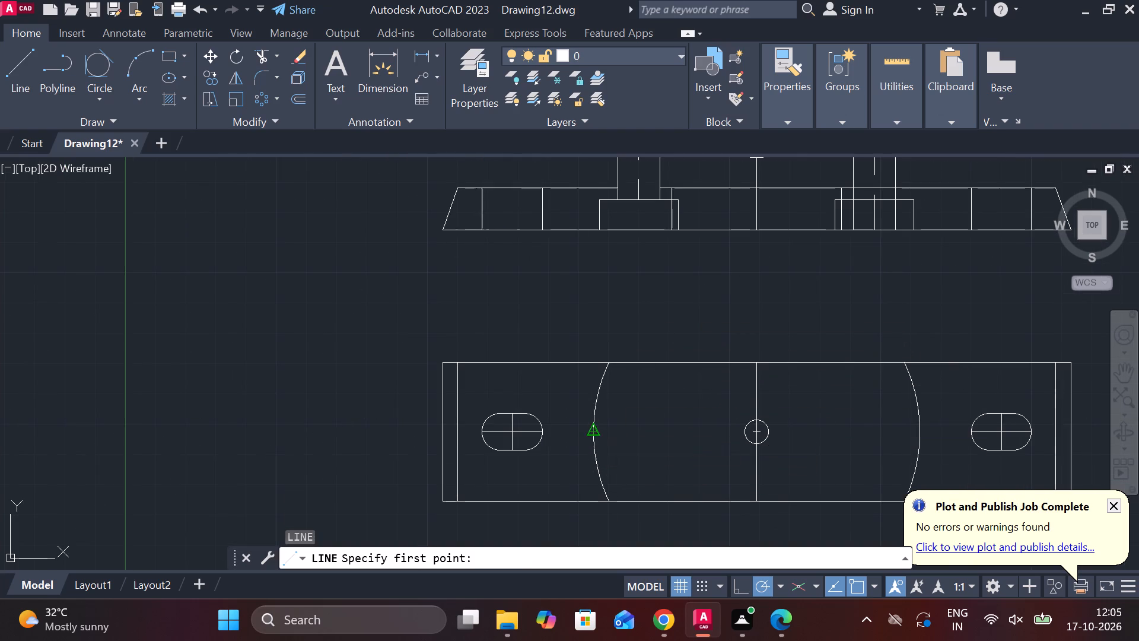
click(593, 429)
middle_drag(600, 194, 596, 274)
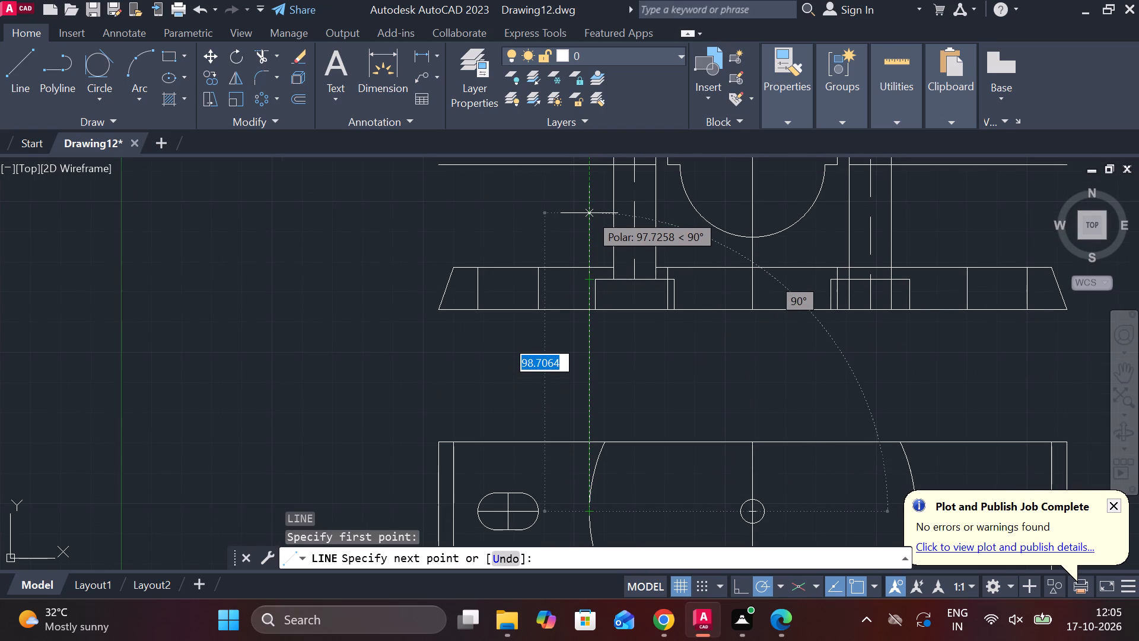
middle_click(589, 213)
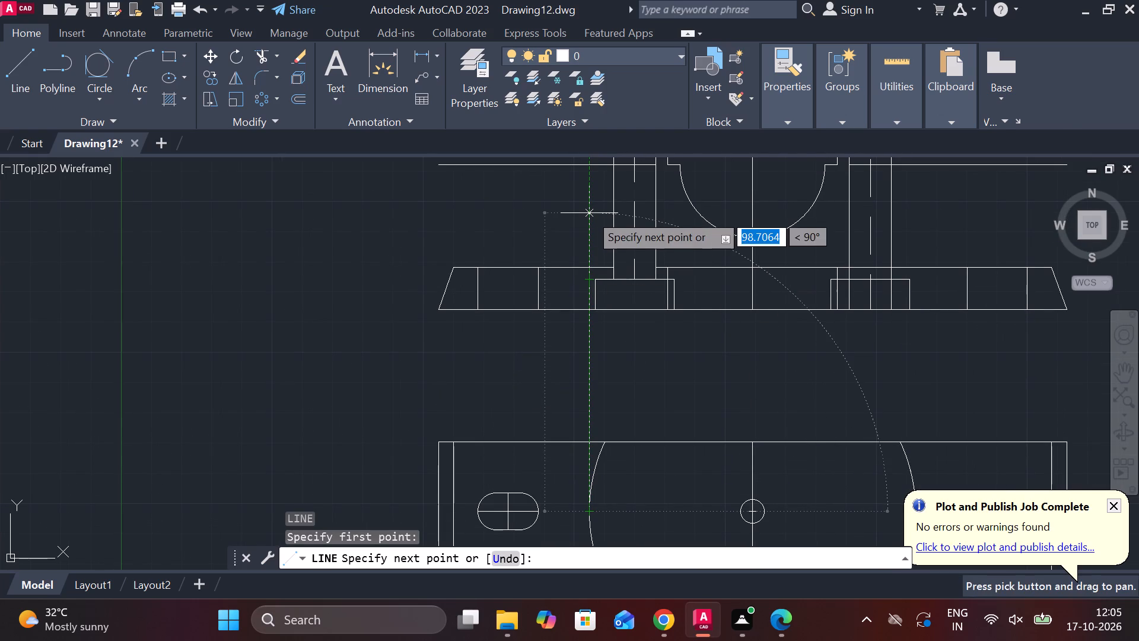
scroll(589, 213, down, 1)
middle_drag(589, 213, 564, 325)
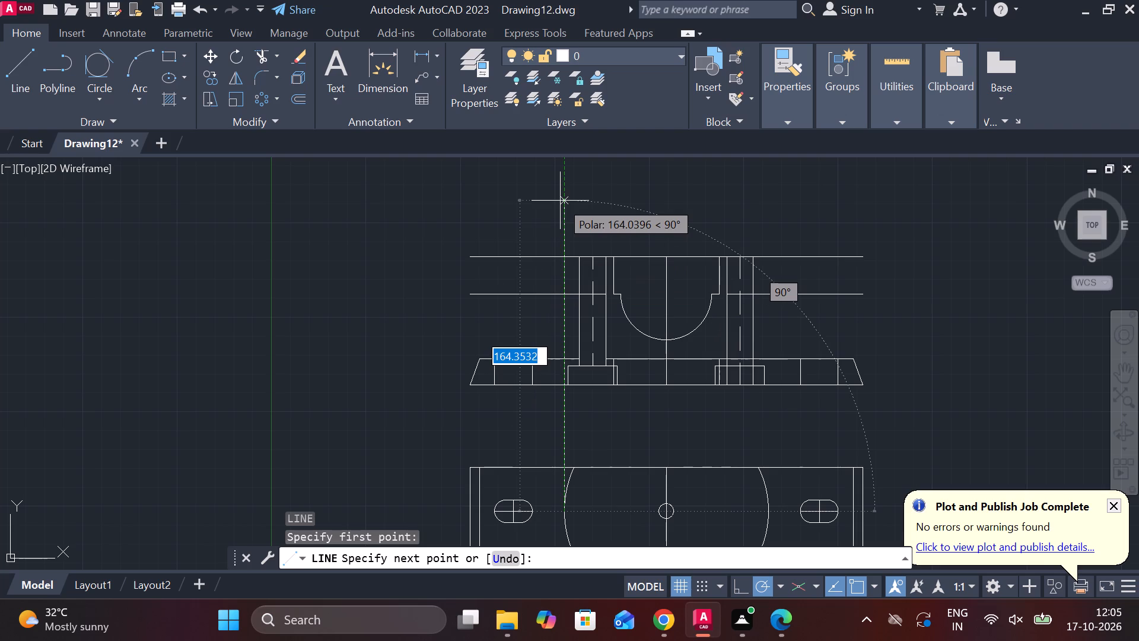
click(560, 201)
key(Escape)
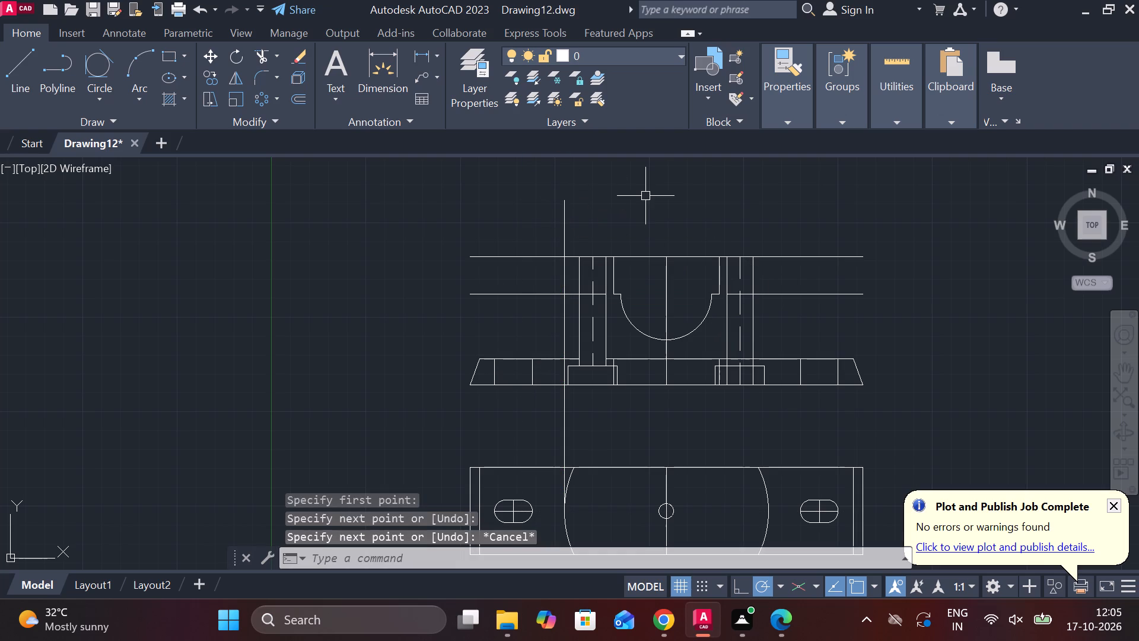
Trim the projection line from the left arc where it extends above the front view's top edge.
text(TR)
key(space)
drag(586, 233, 393, 233)
click(393, 233)
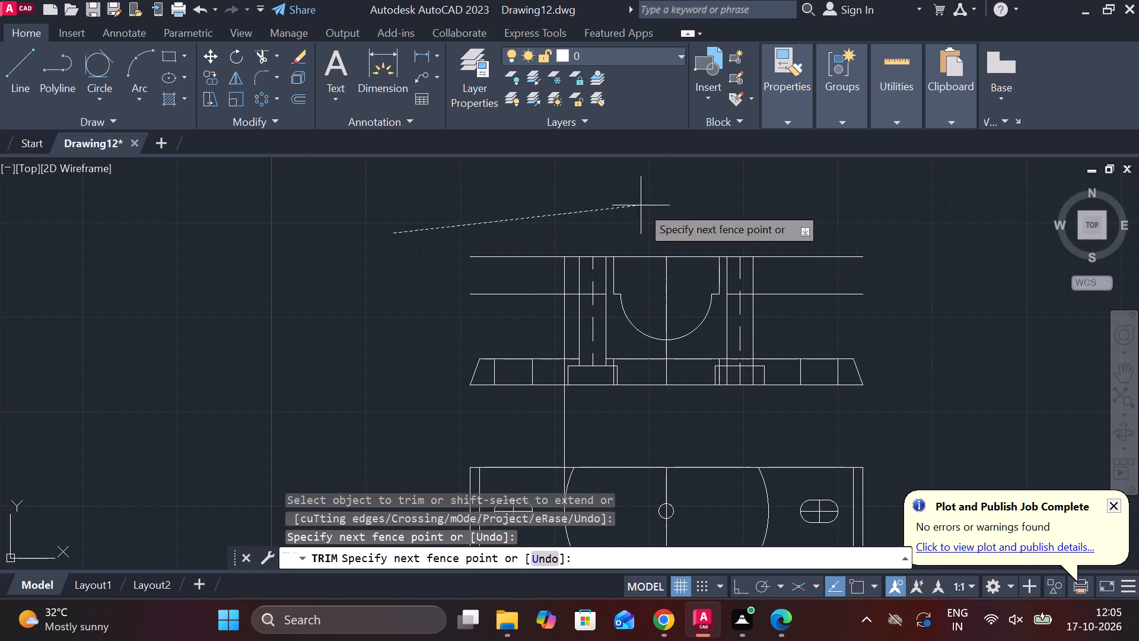
key(Escape)
middle_drag(824, 234, 795, 234)
Draw a vertical projection line from the right arc's midpoint in the lower view up past the front view's top edge.
key(l)
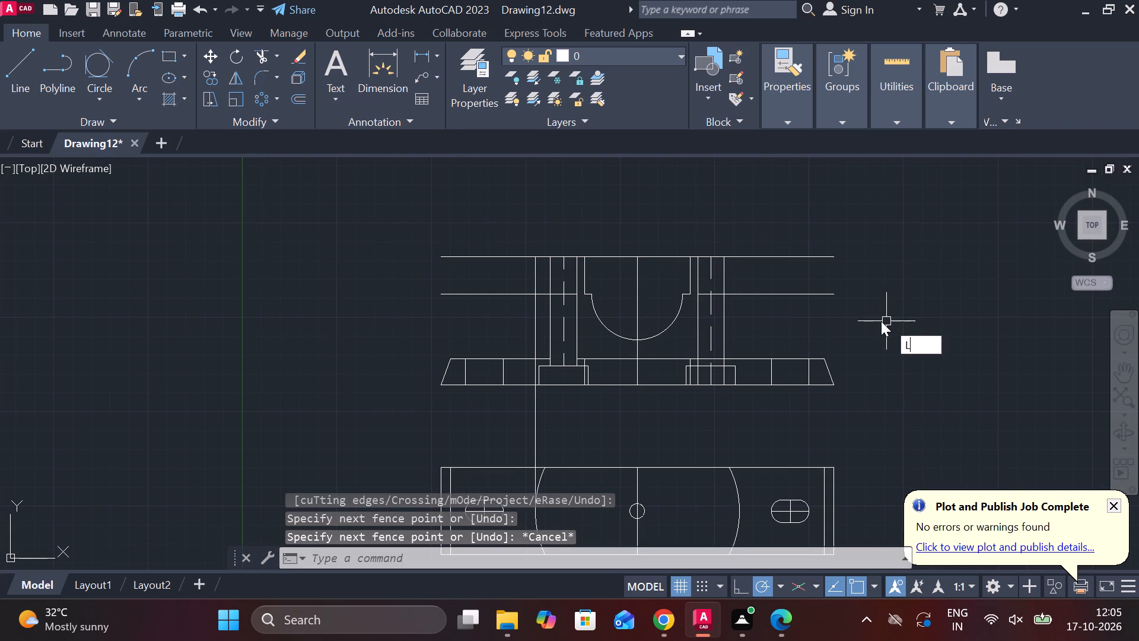
key(Return)
middle_drag(870, 423, 845, 322)
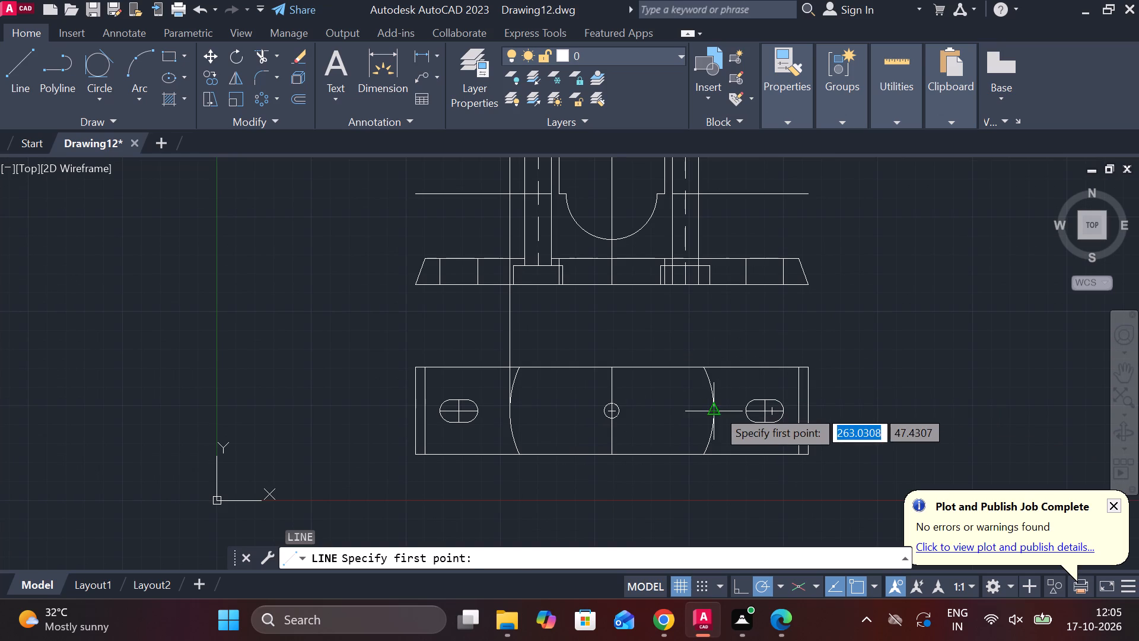
click(717, 409)
middle_drag(708, 217, 698, 477)
click(696, 330)
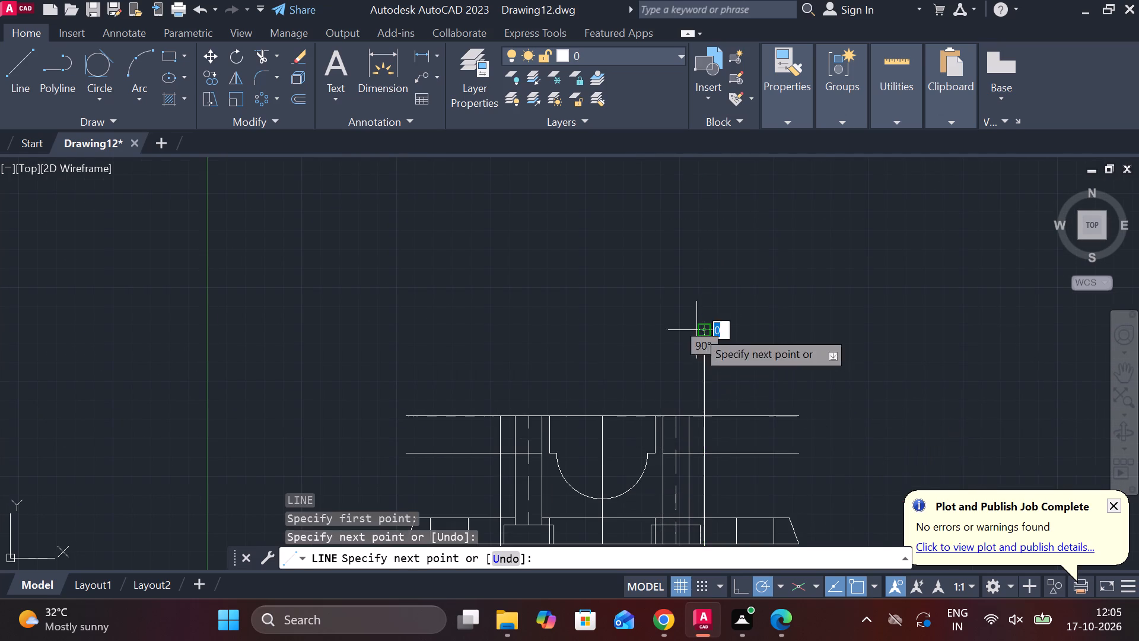
key(Escape)
Trim the projection line from the right arc where it extends above the front view's top edge.
text(TR)
key(space)
drag(759, 362, 648, 358)
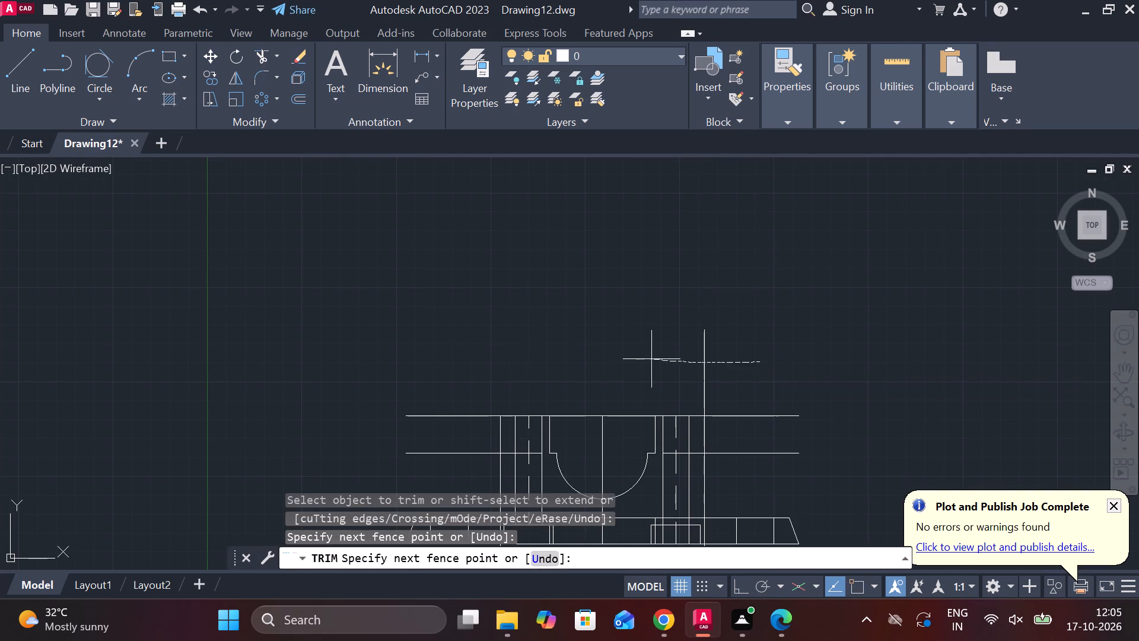
drag(648, 358, 629, 354)
middle_drag(747, 338, 785, 166)
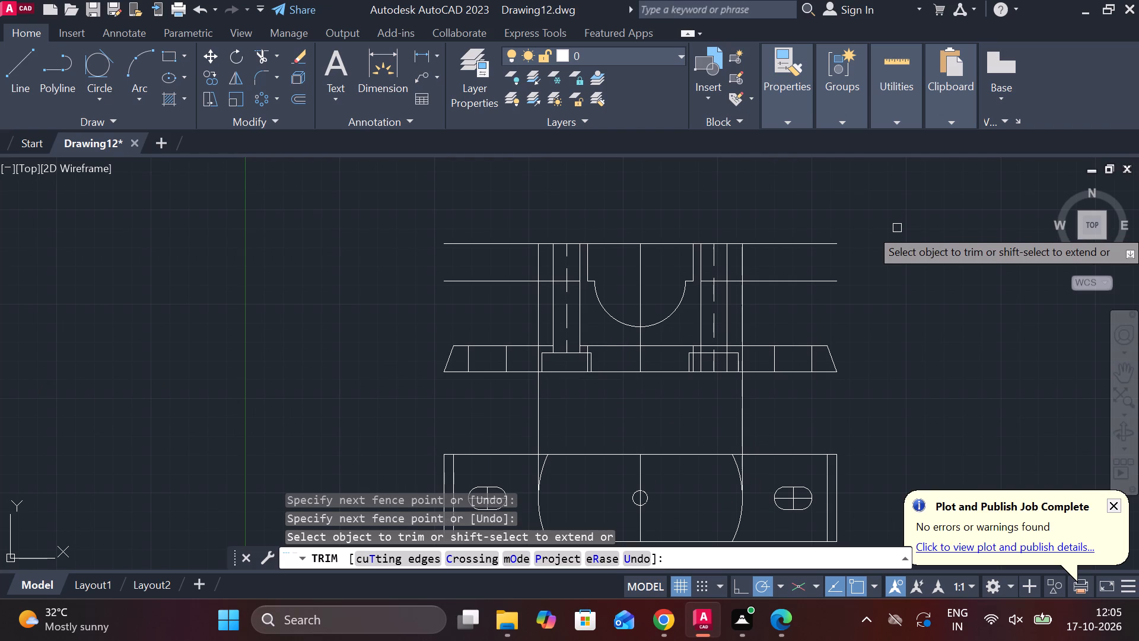
Trim the front view's two upper horizontal lines where they overhang the left and right projection lines.
drag(491, 184, 481, 266)
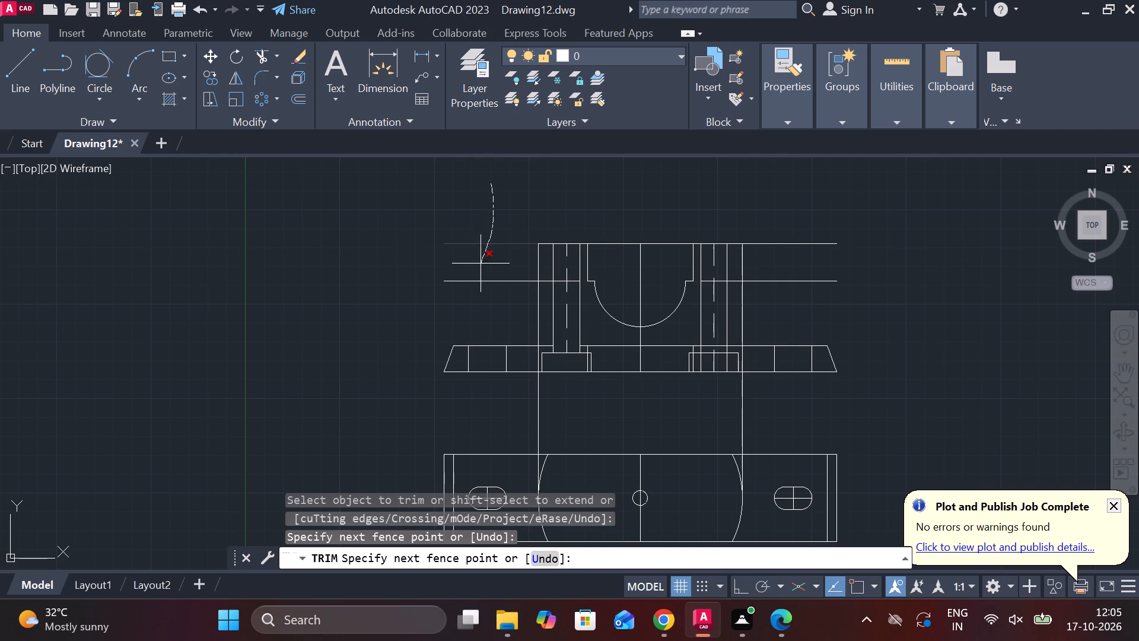
drag(481, 266, 470, 294)
click(470, 294)
key(Escape)
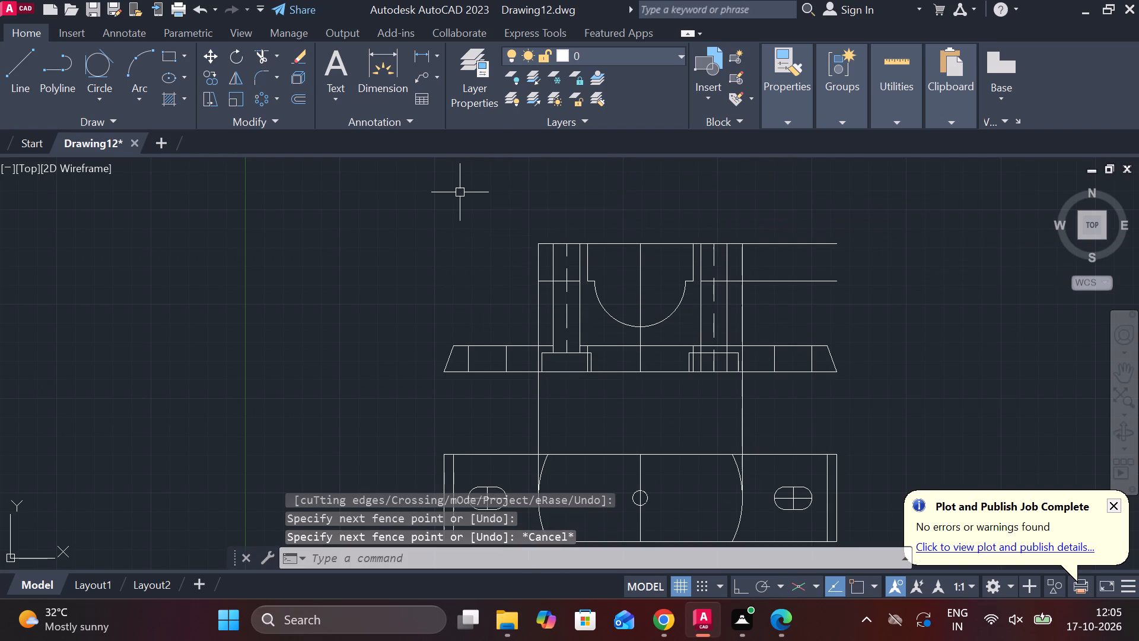
drag(831, 182, 792, 306)
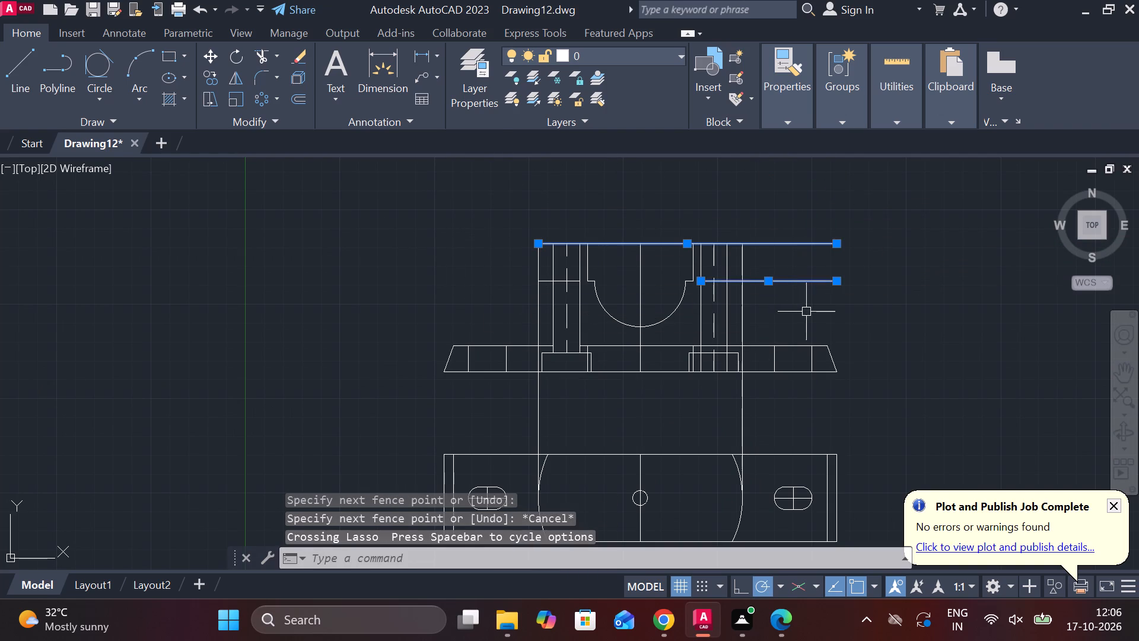
key(Escape)
text(TR)
key(space)
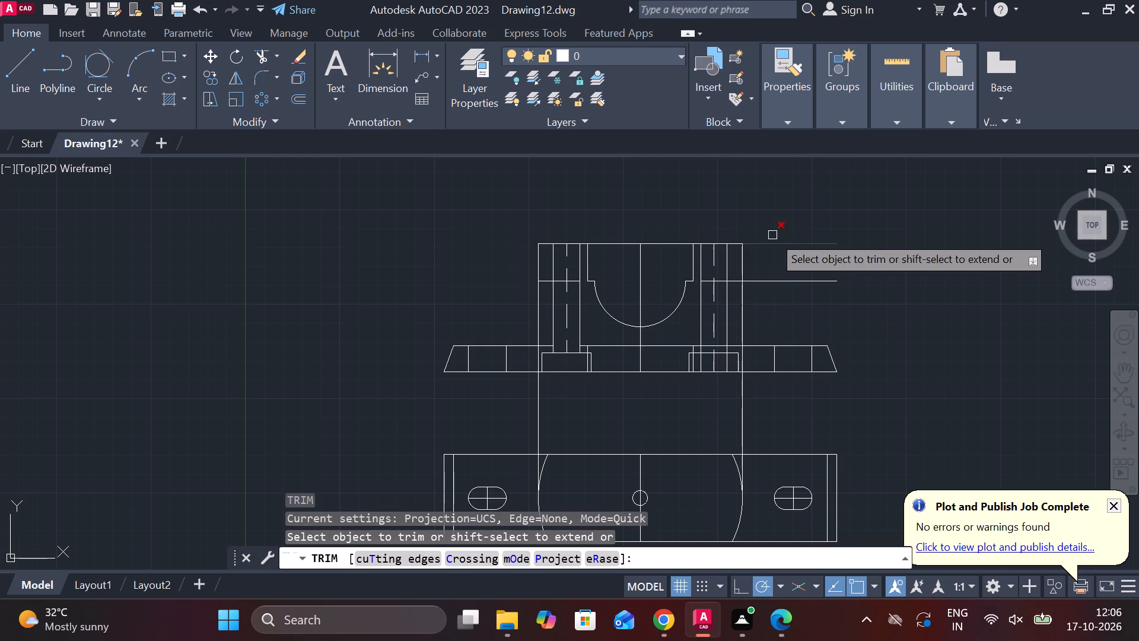
drag(772, 221, 775, 312)
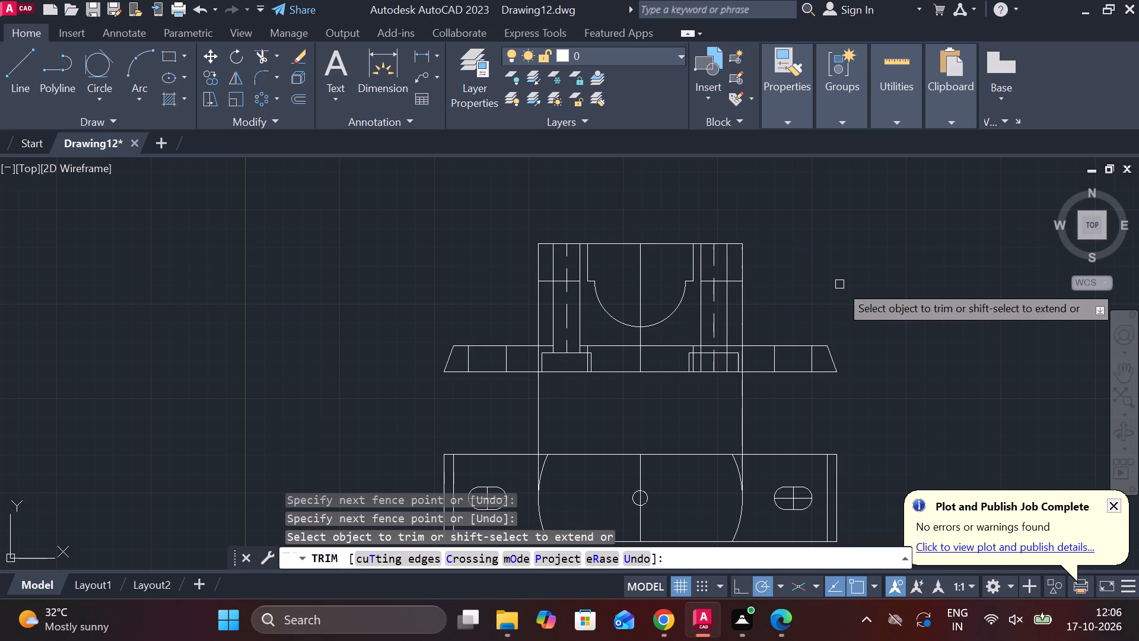
scroll(807, 293, down, 1)
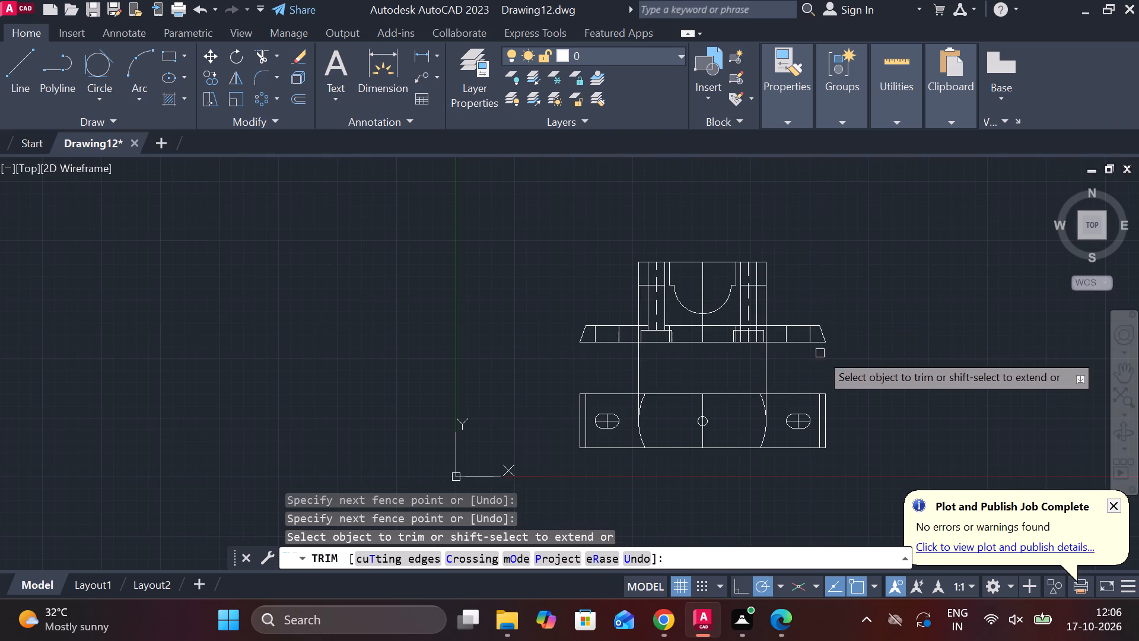
middle_drag(817, 356, 823, 319)
scroll(828, 328, up, 2)
key(Escape)
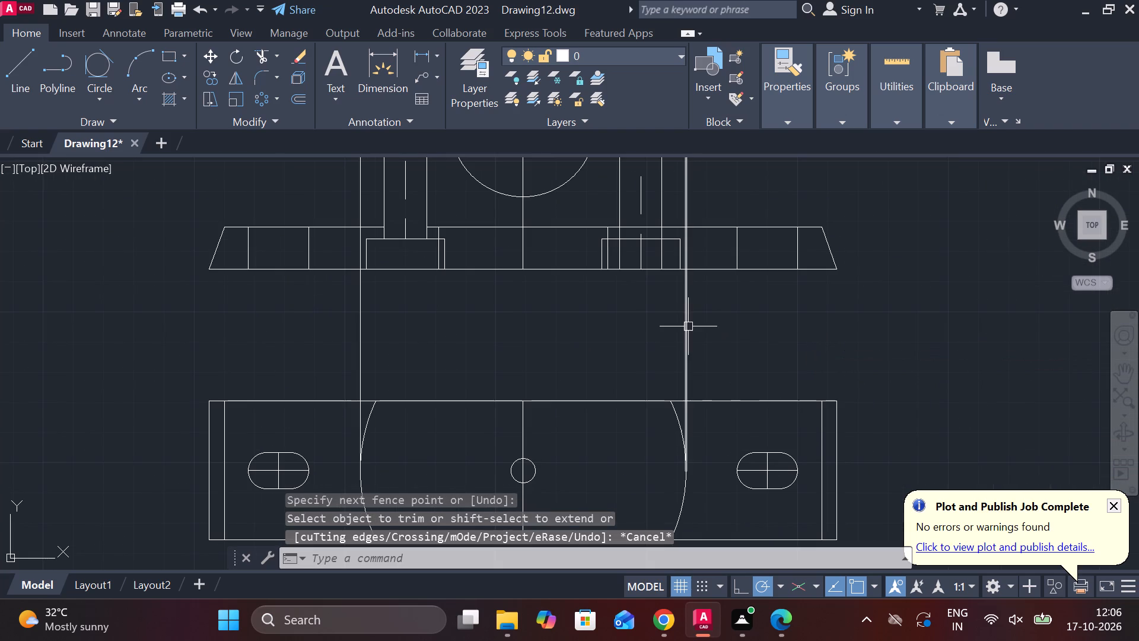
Trim both projection lines between the two views and inside the lower view, leaving only their front-view portions.
click(688, 326)
key(Escape)
text(TR)
key(space)
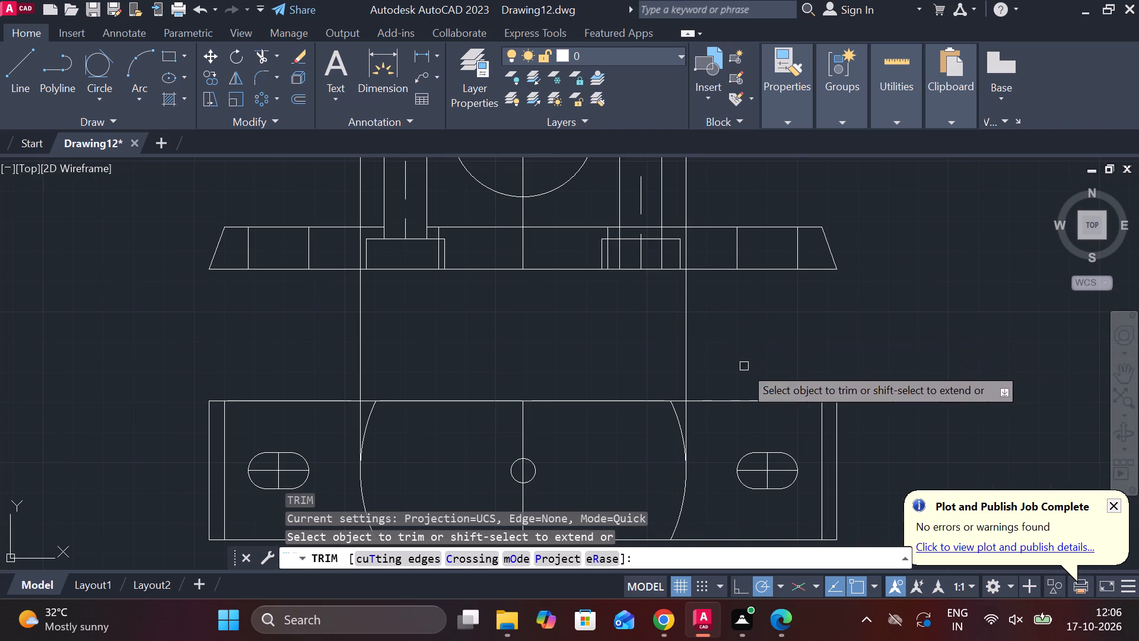
drag(739, 333, 288, 319)
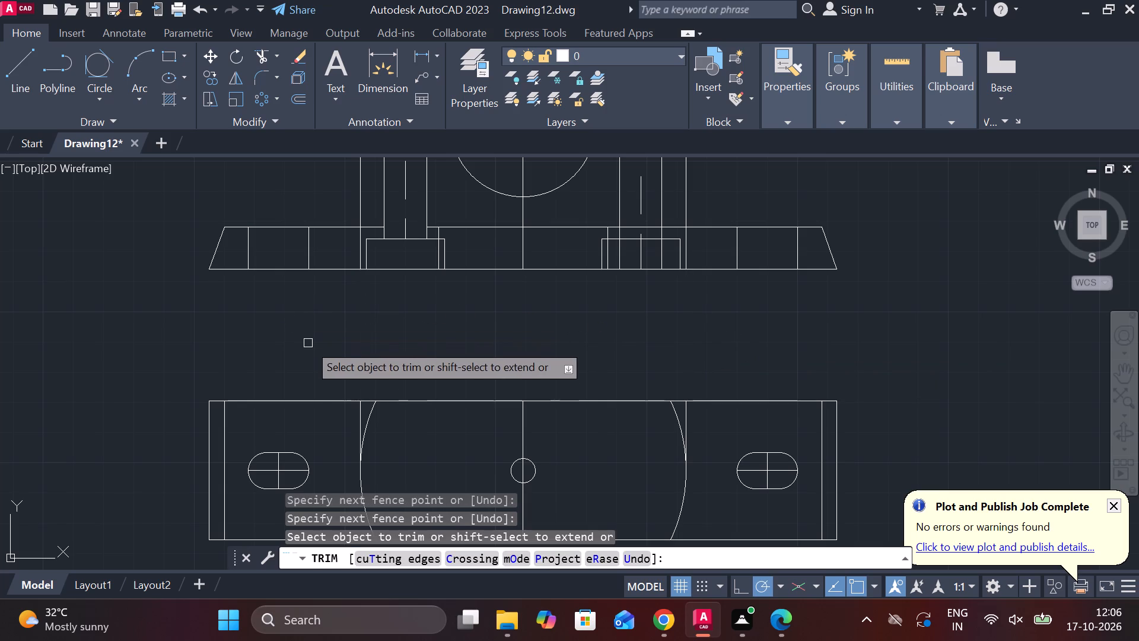
click(355, 417)
click(685, 421)
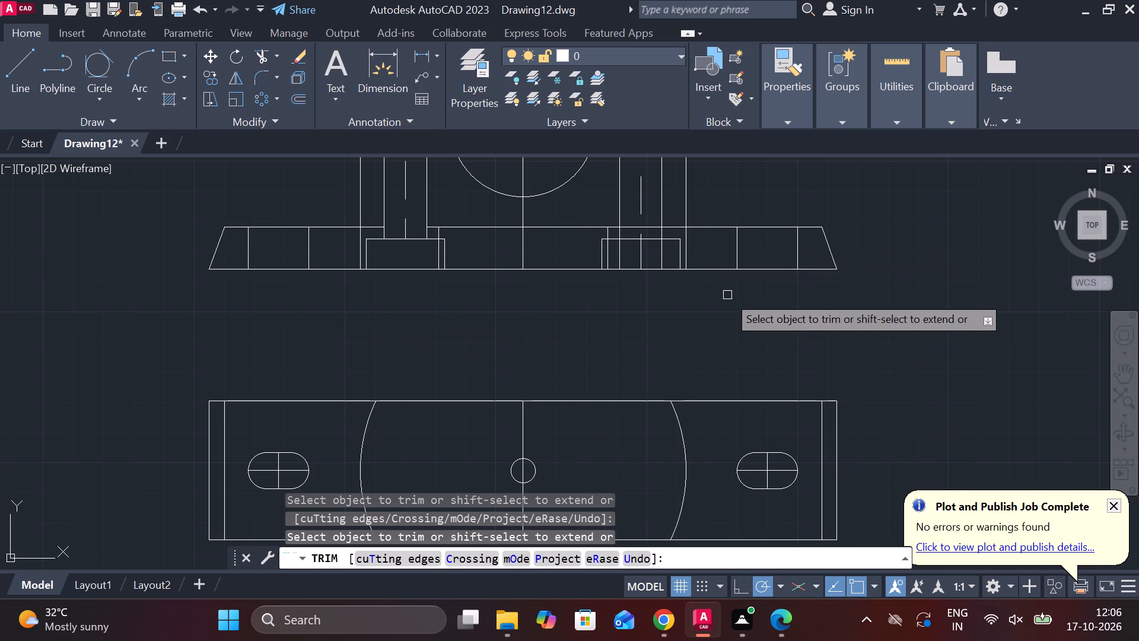
Trim both outer body lines below the base's top edge, and the top-edge segments between them and the adjacent bolt-hole lines.
scroll(727, 295, down, 2)
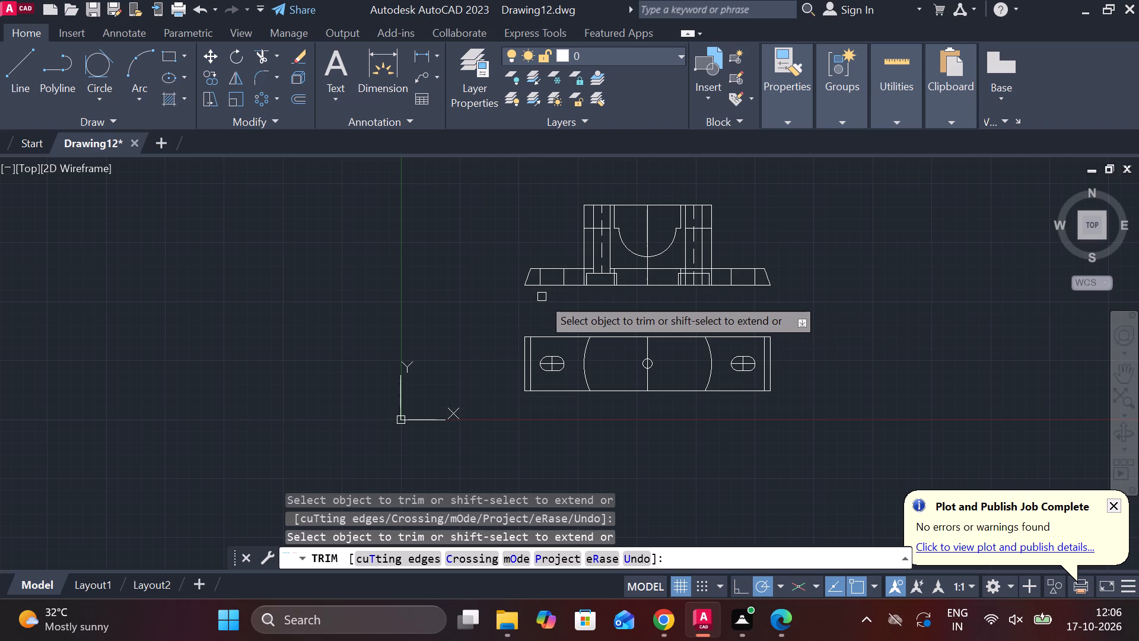
scroll(542, 299, up, 1)
middle_drag(555, 302, 548, 338)
scroll(603, 288, up, 3)
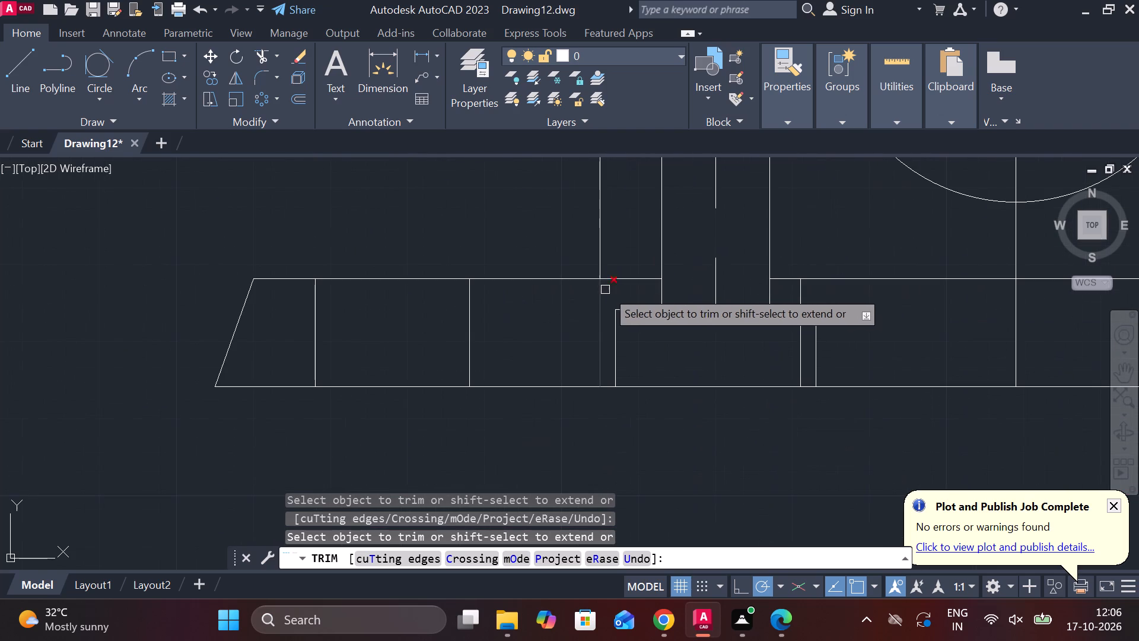
drag(622, 269, 588, 319)
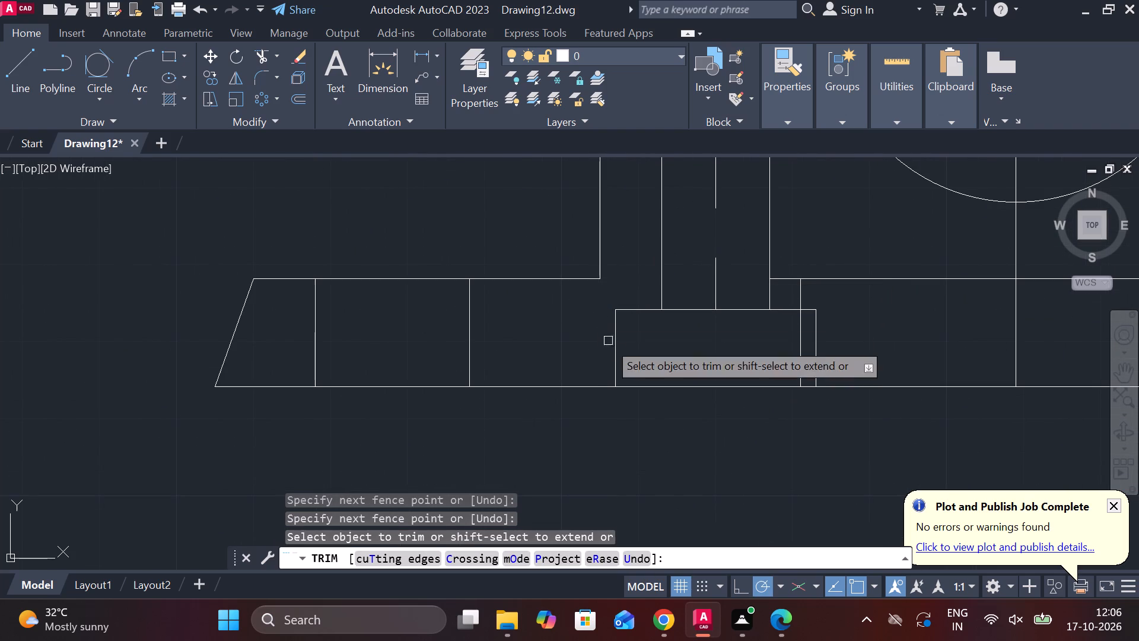
scroll(612, 354, down, 2)
middle_drag(947, 396, 774, 415)
scroll(778, 332, up, 1)
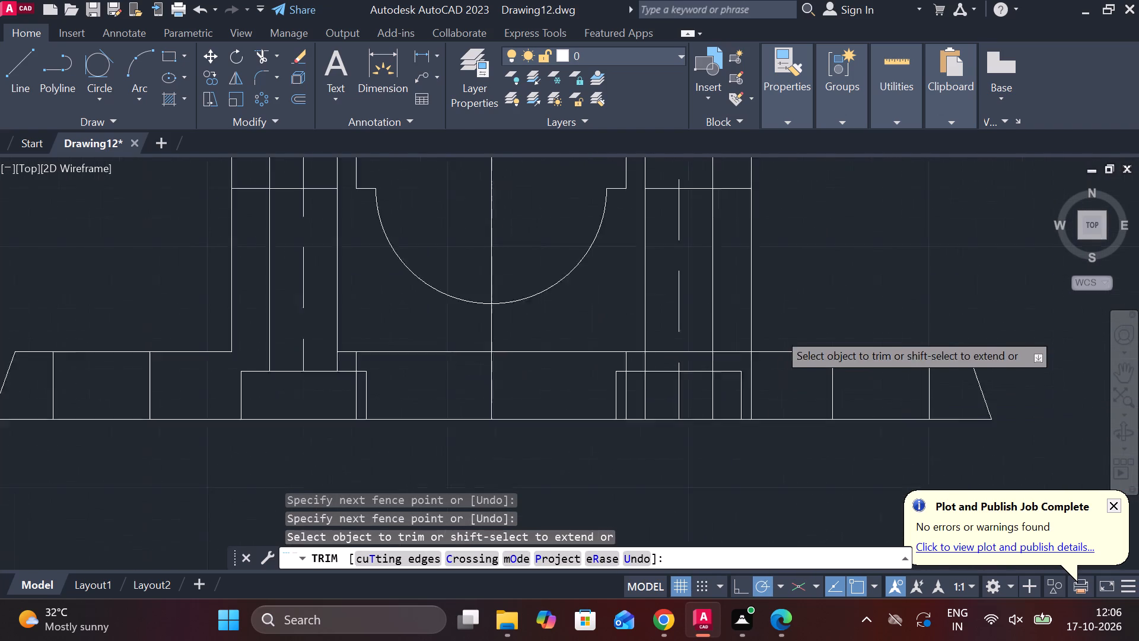
scroll(778, 332, up, 1)
drag(711, 347, 743, 398)
click(750, 404)
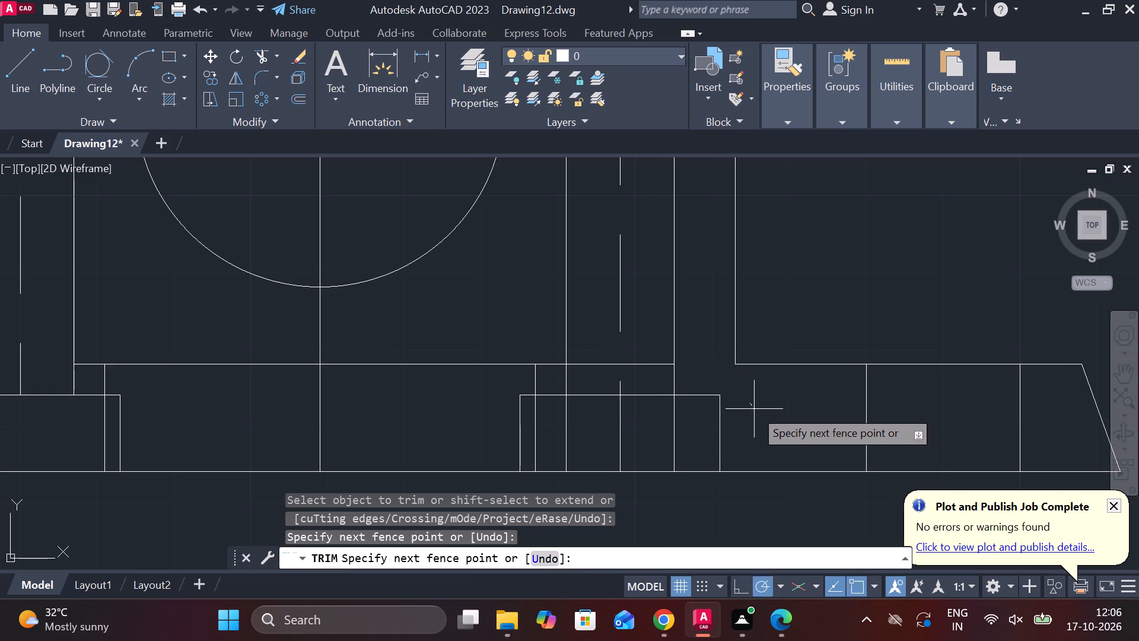
key(Escape)
key(Escape)
scroll(732, 266, down, 2)
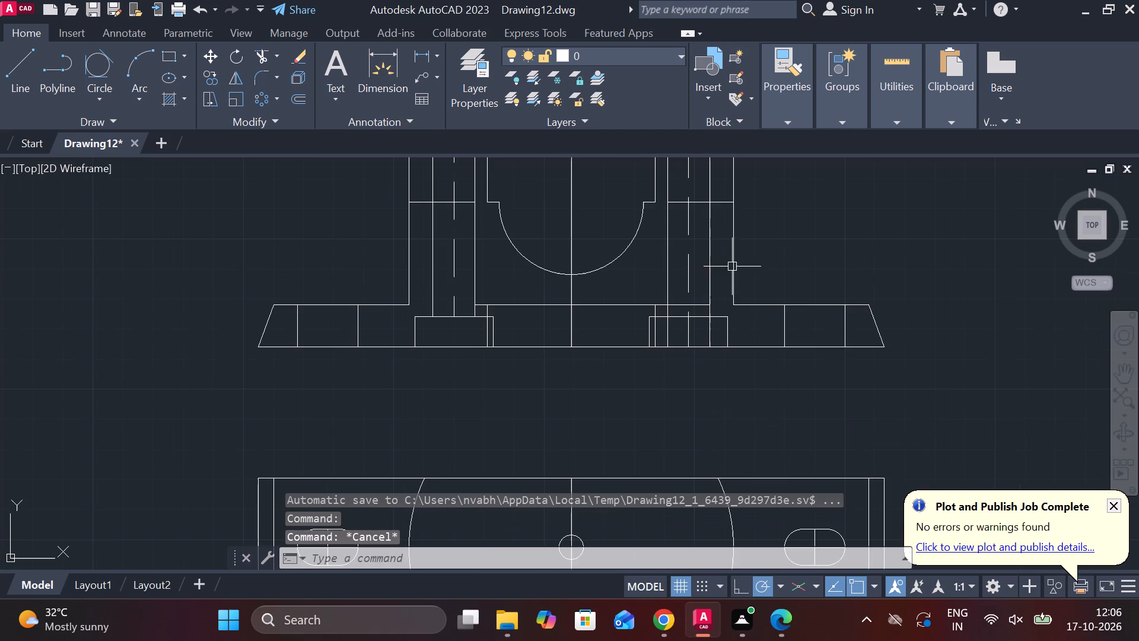
Erase the remaining base top-edge line between the two columns, below the semicircular recess.
key(Escape)
click(629, 302)
text(E)
key(space)
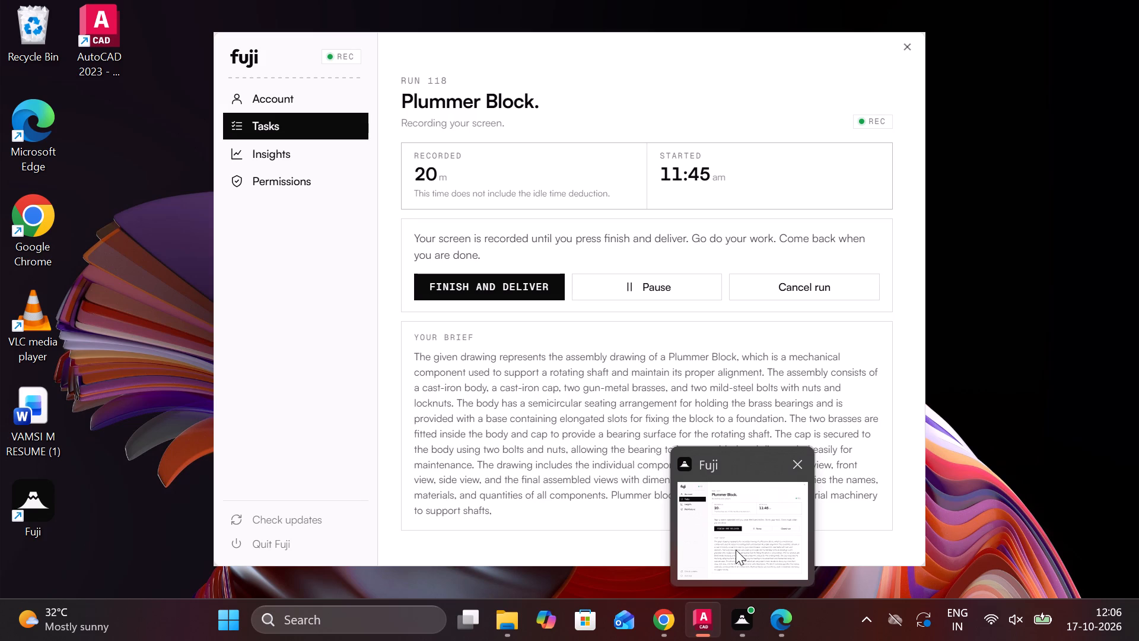
Offset the lower view's vertical centre line by 39 to each side.
scroll(751, 242, down, 1)
scroll(756, 283, up, 1)
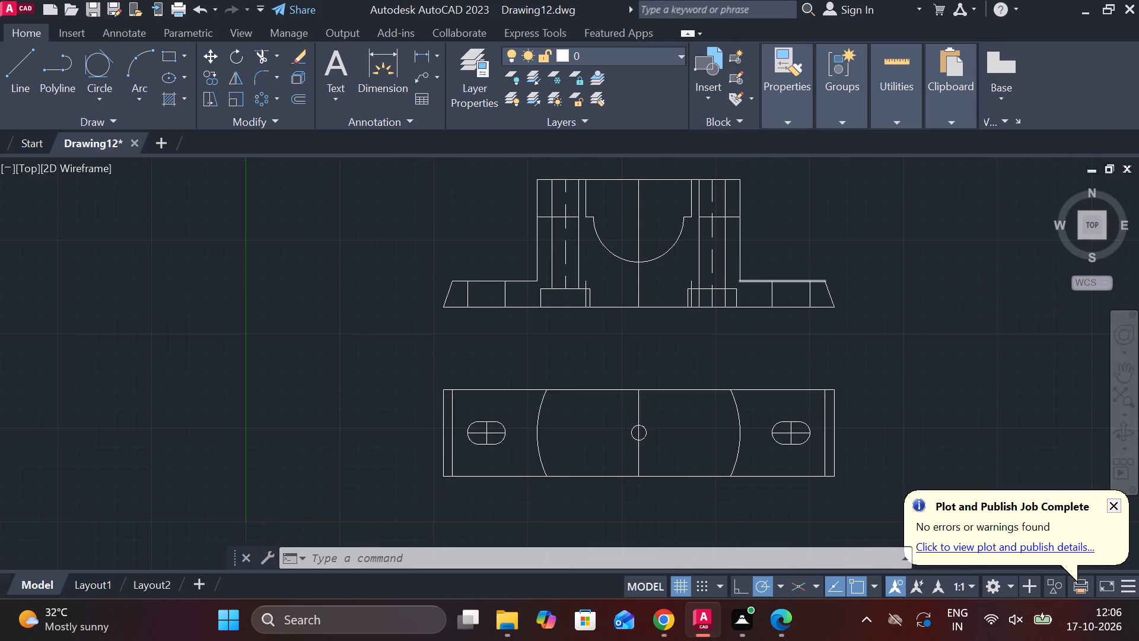
middle_drag(573, 379, 619, 294)
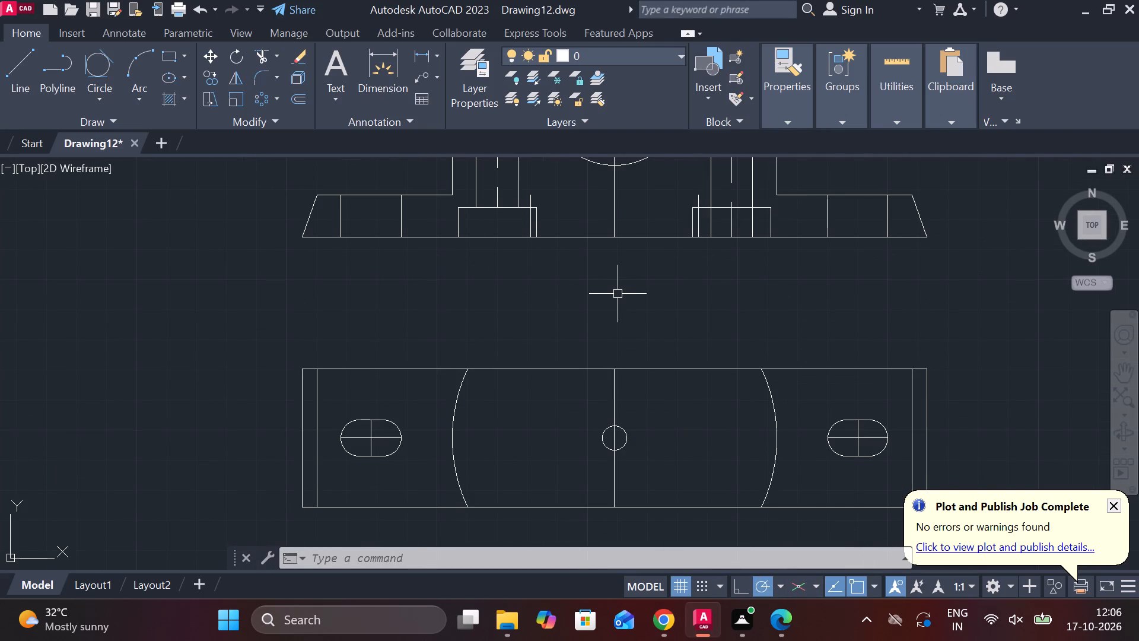
scroll(619, 293, down, 1)
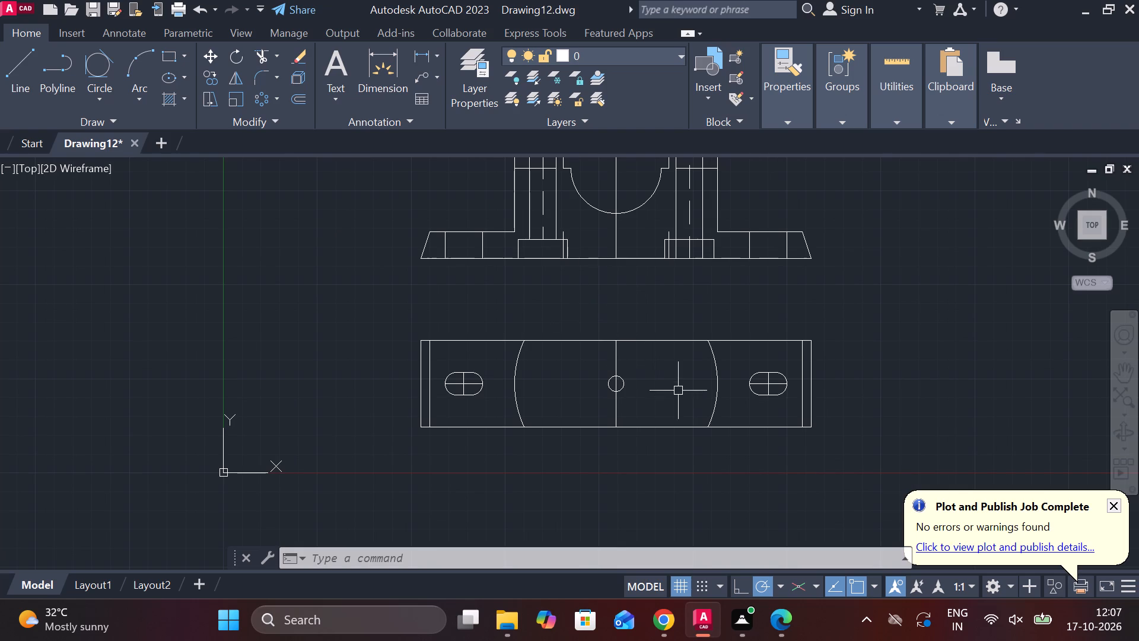
click(616, 410)
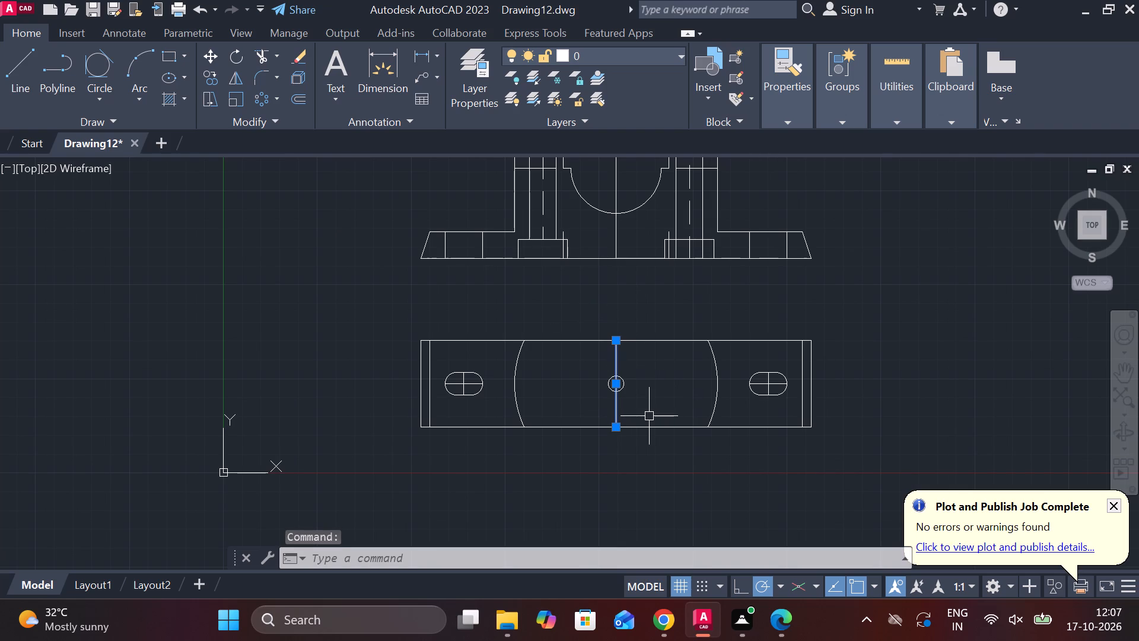
key(o)
key(Return)
key(Return)
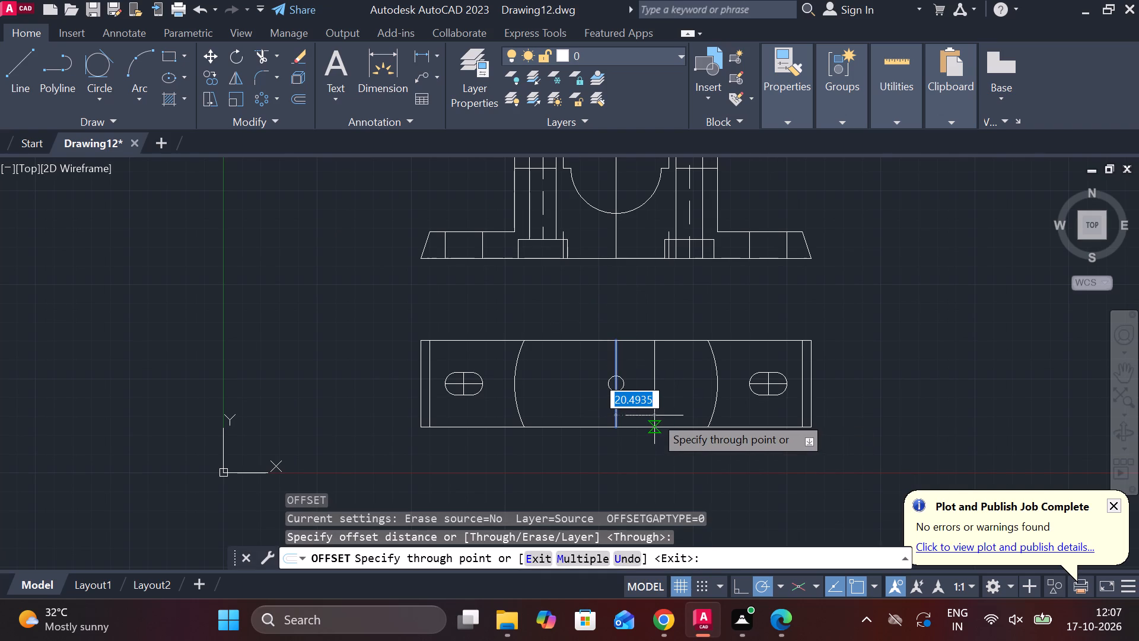
text(39)
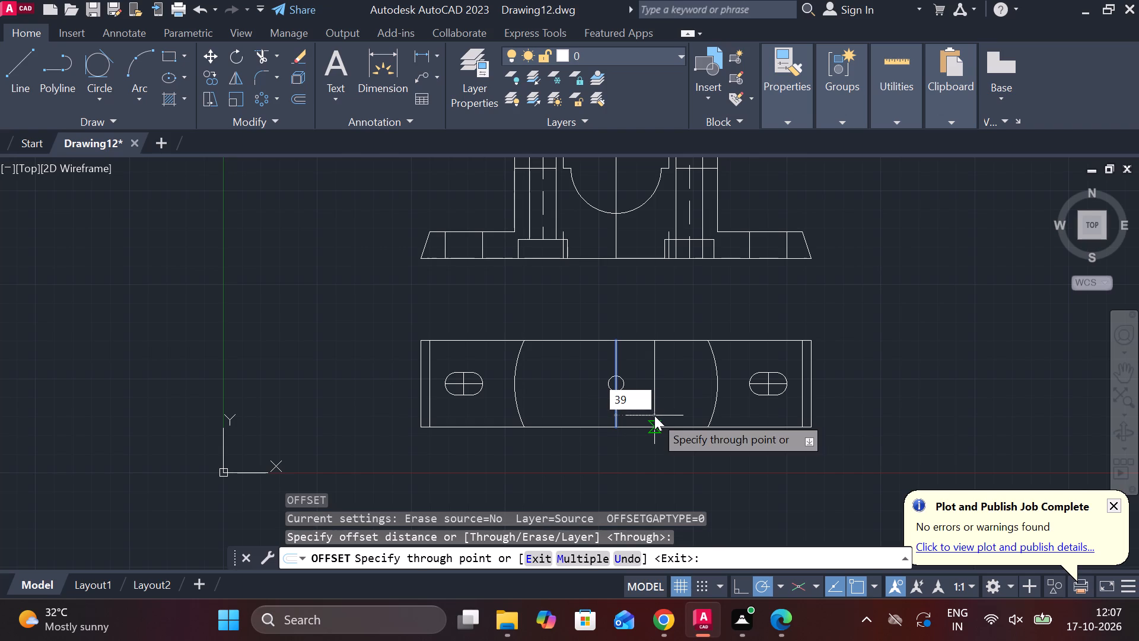
key(Return)
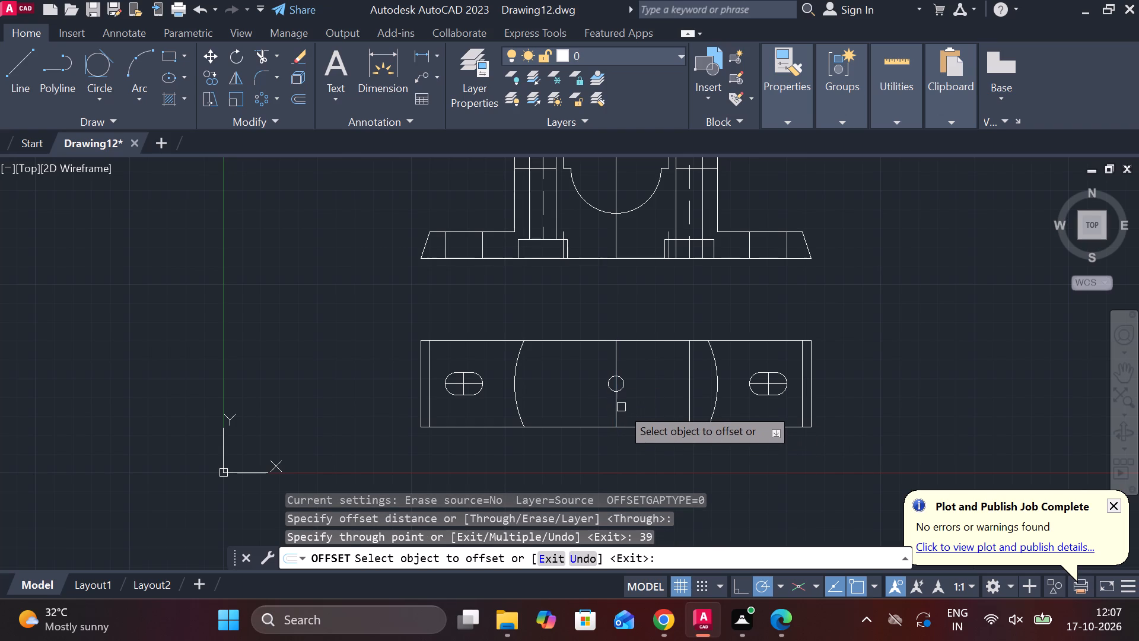
click(620, 406)
text(39)
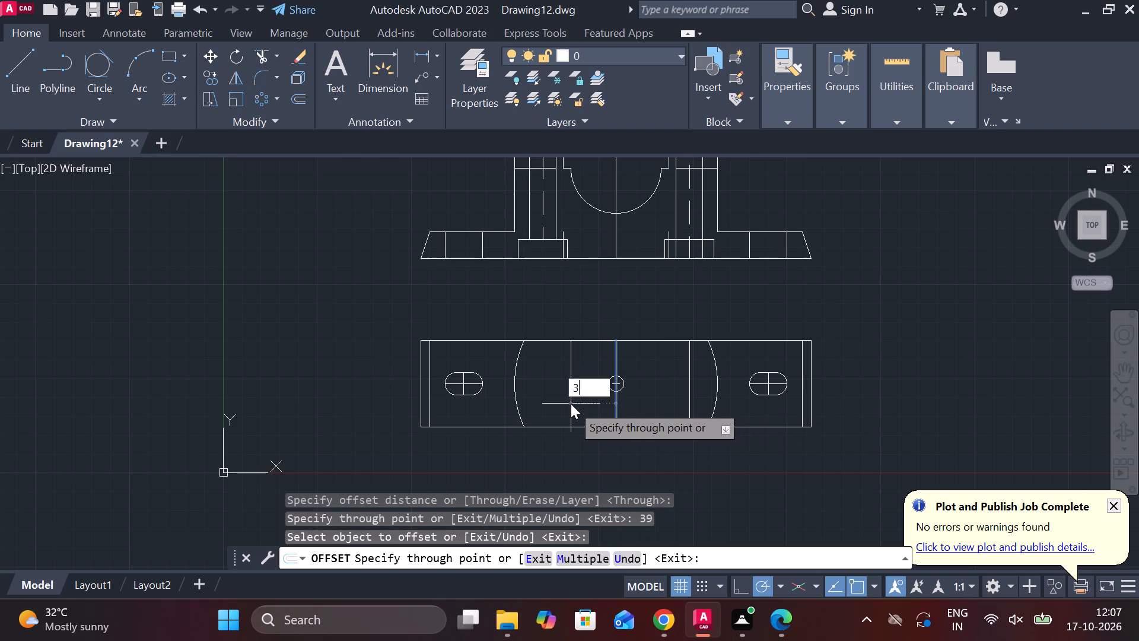
key(Return)
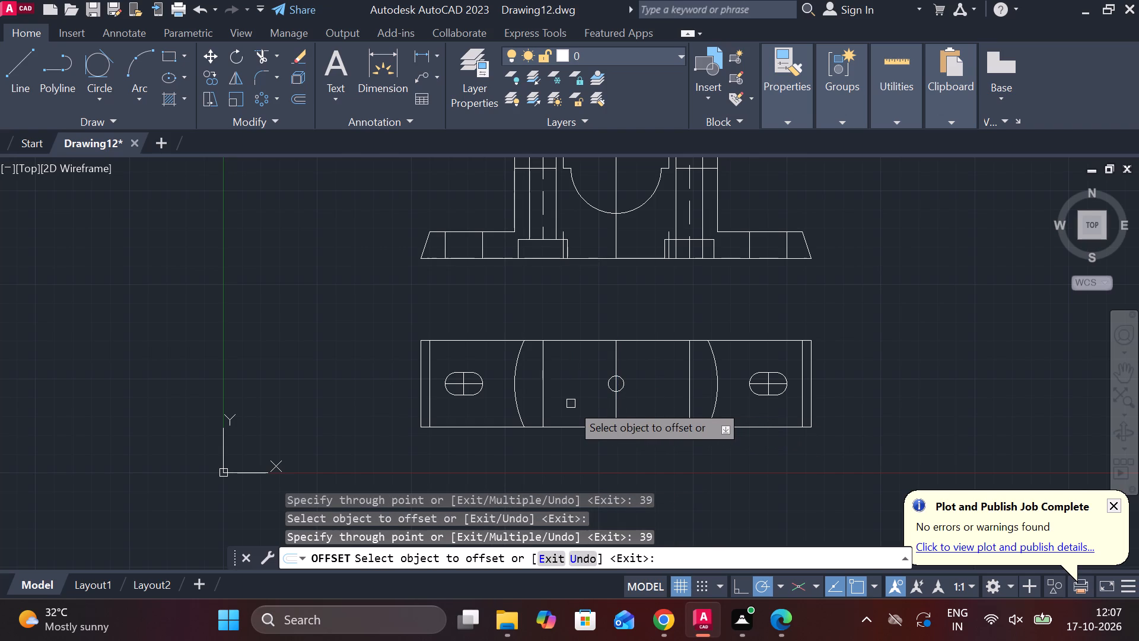
key(Escape)
Lengthen the lower view's left slot horizontal centre line across to the right slot.
scroll(504, 379, up, 1)
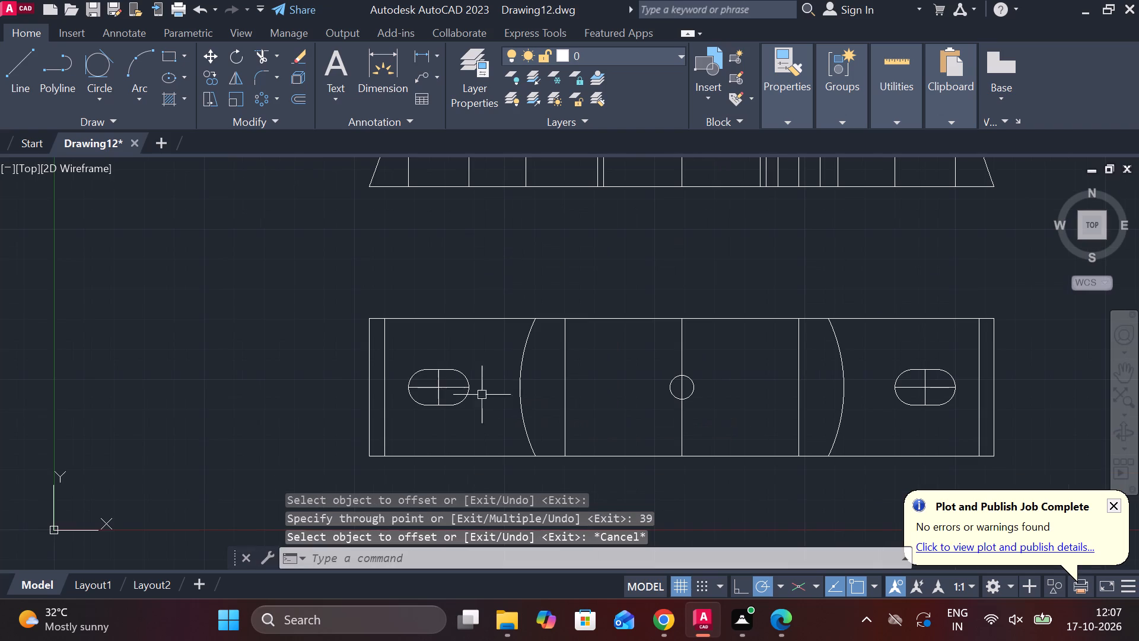
click(451, 390)
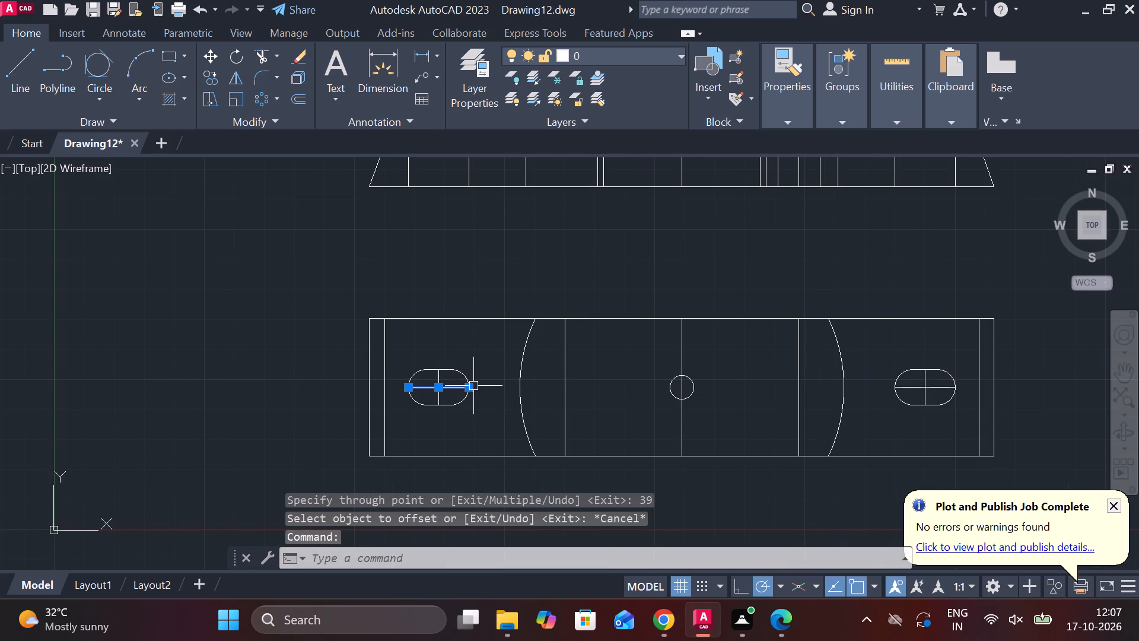
click(532, 430)
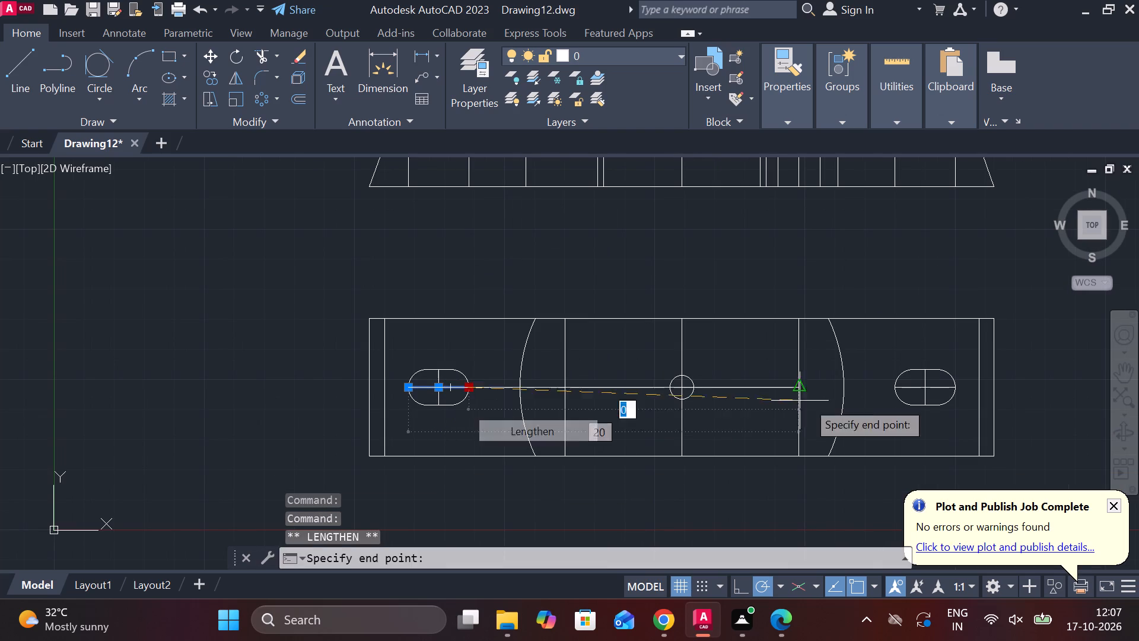
click(898, 394)
key(Escape)
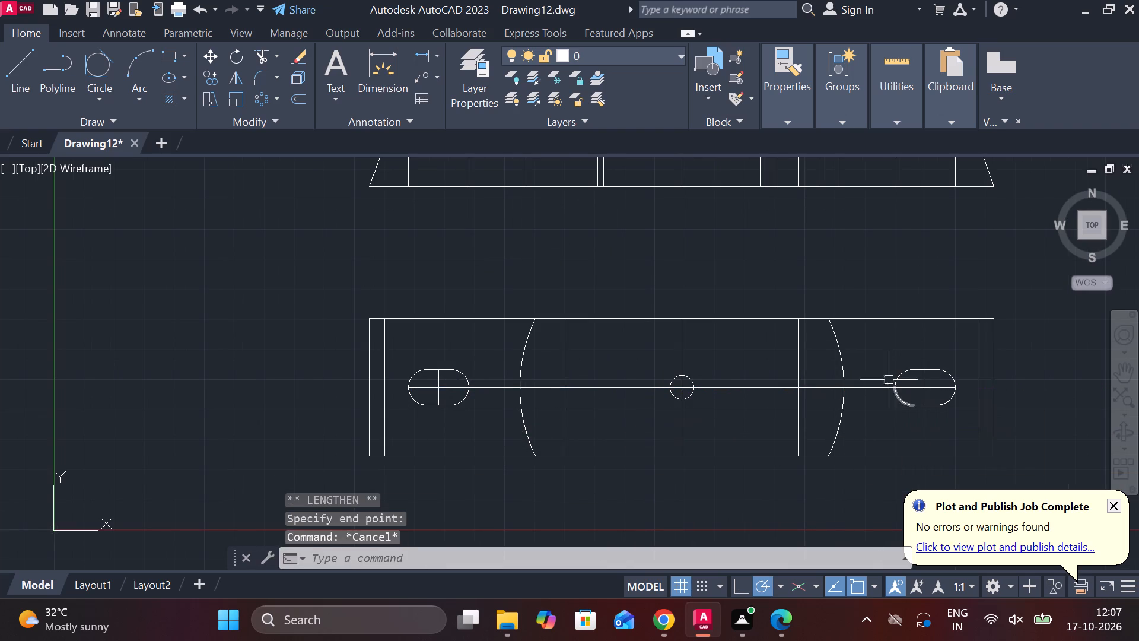
Draw two 14-diameter circles where the lower view's horizontal centre line crosses the two offset vertical lines.
text(C)
key(space)
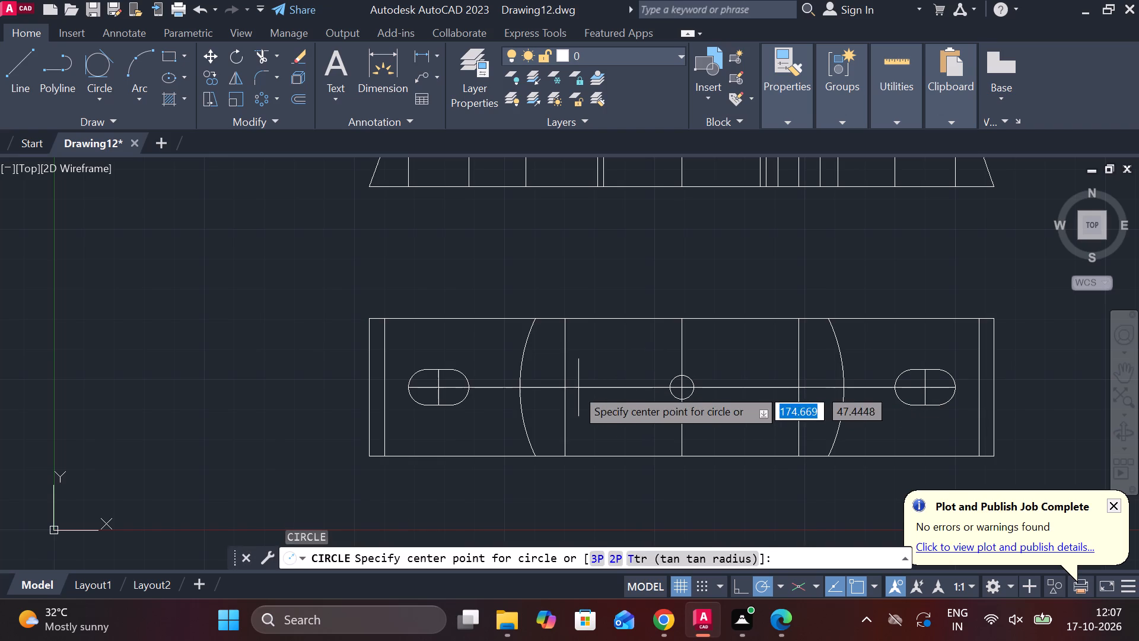
click(569, 386)
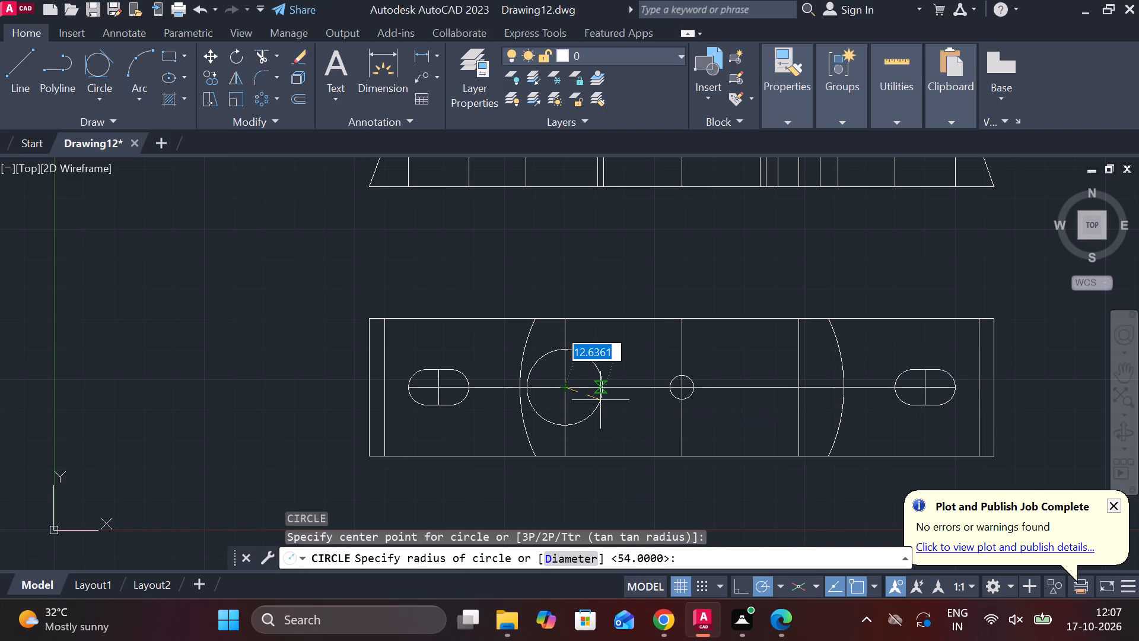
text(D 14)
key(space)
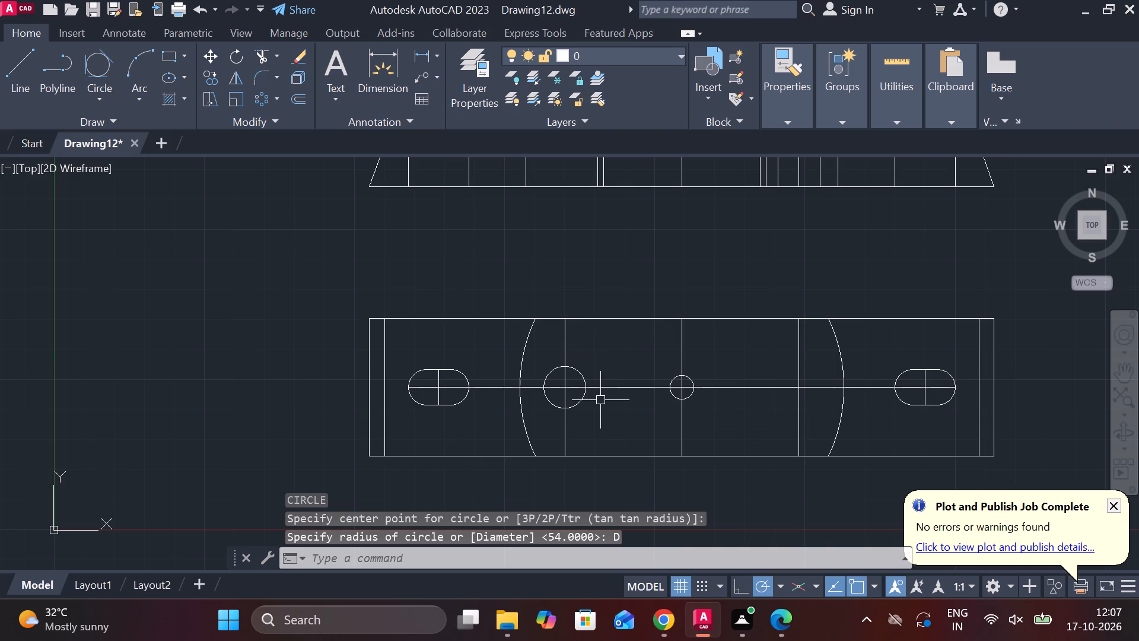
key(c)
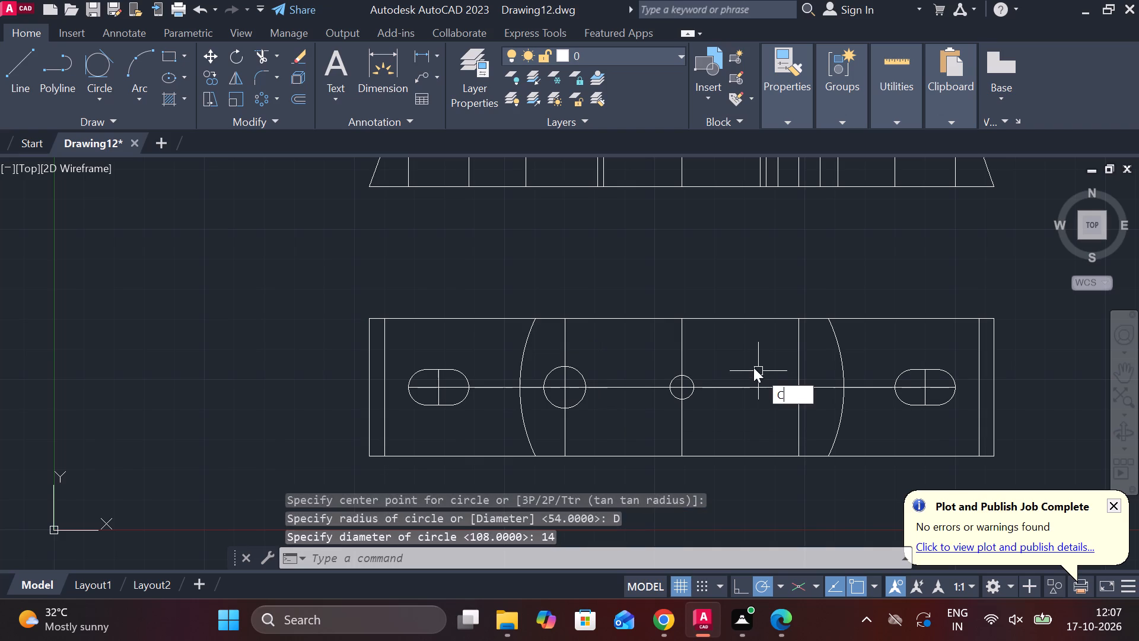
key(space)
click(800, 389)
text(D 14)
key(space)
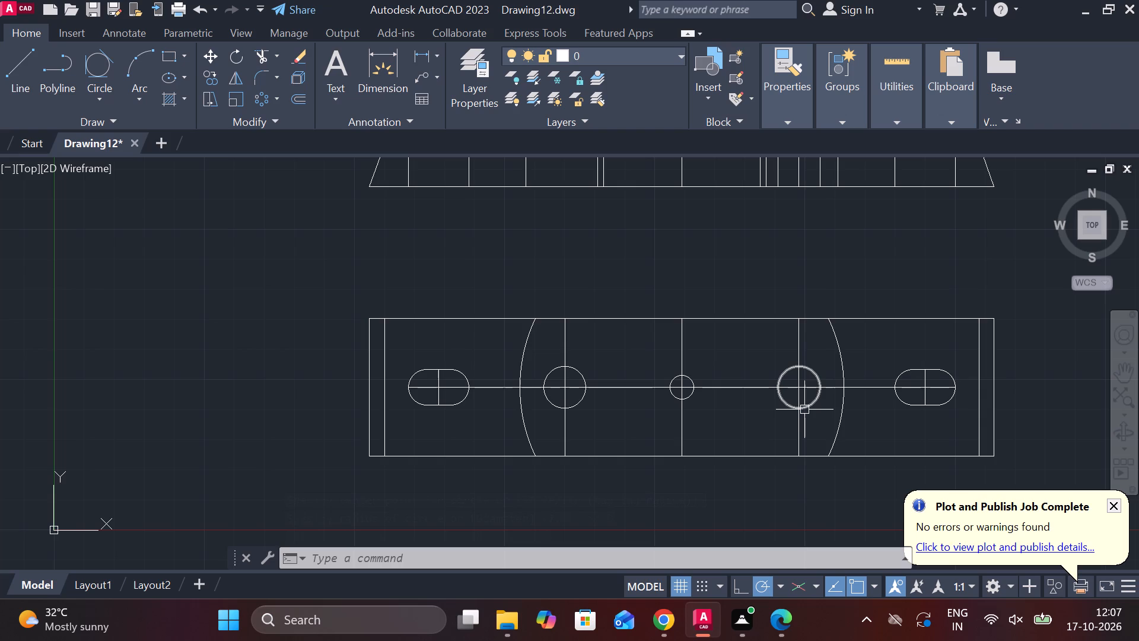
Draw a 26 by 26 square from lines in the empty space beside the two views.
middle_drag(428, 257, 519, 297)
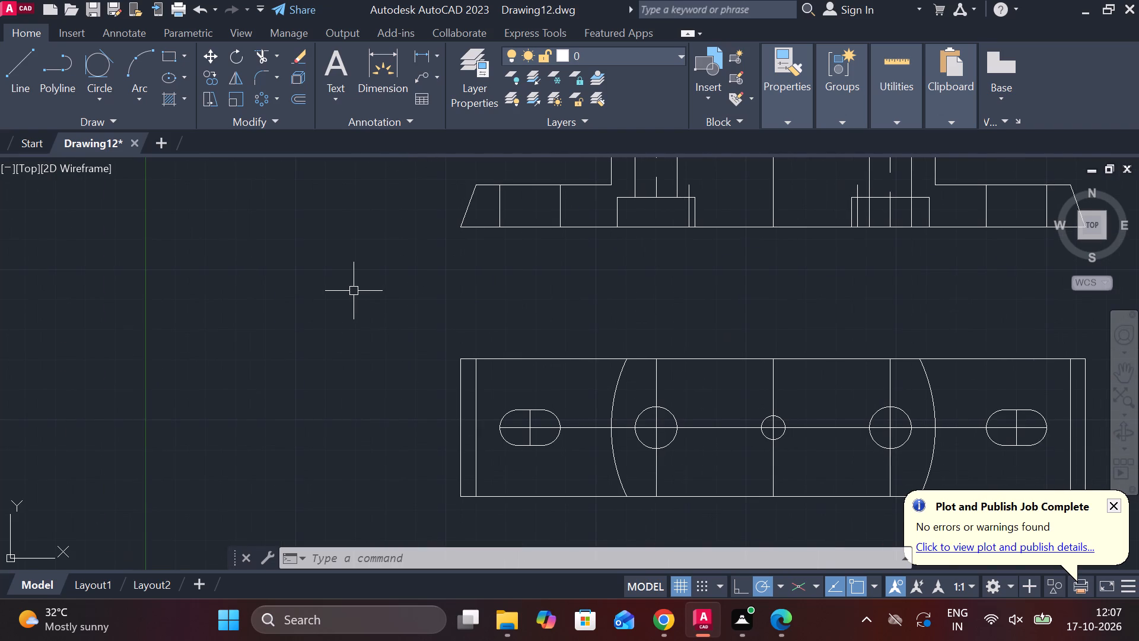
key(l)
key(Return)
click(316, 281)
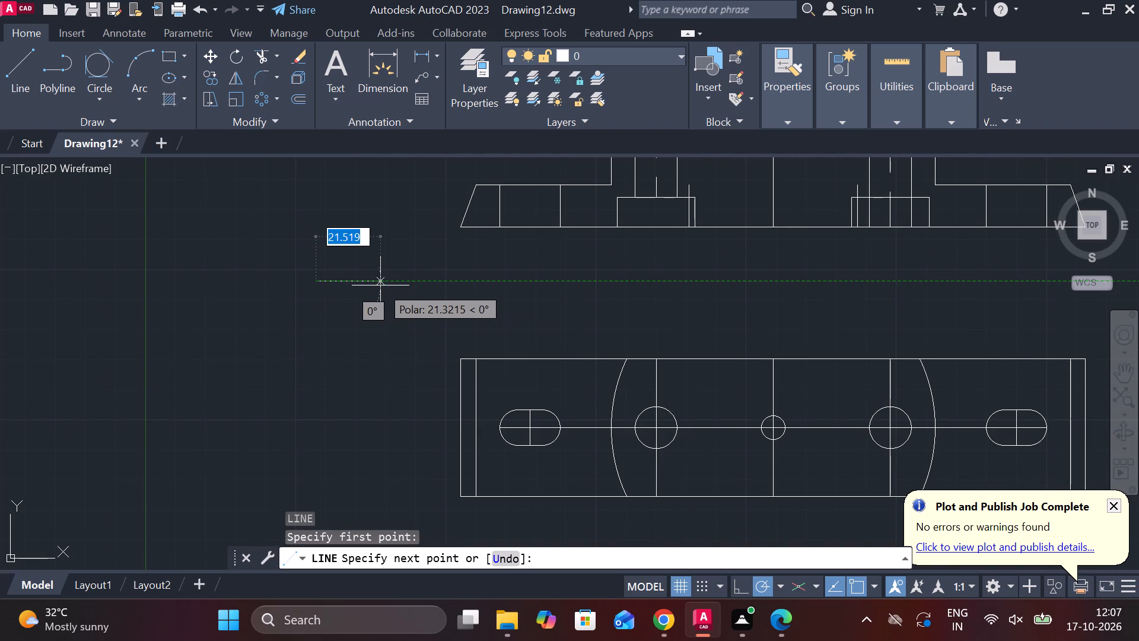
text(26)
key(space)
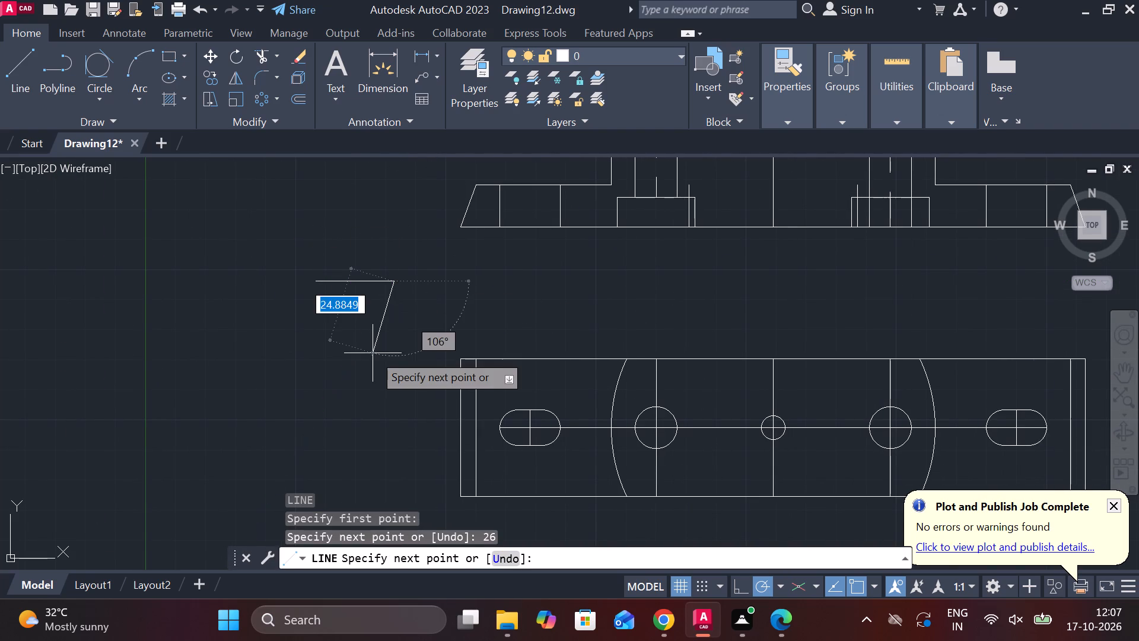
text(26)
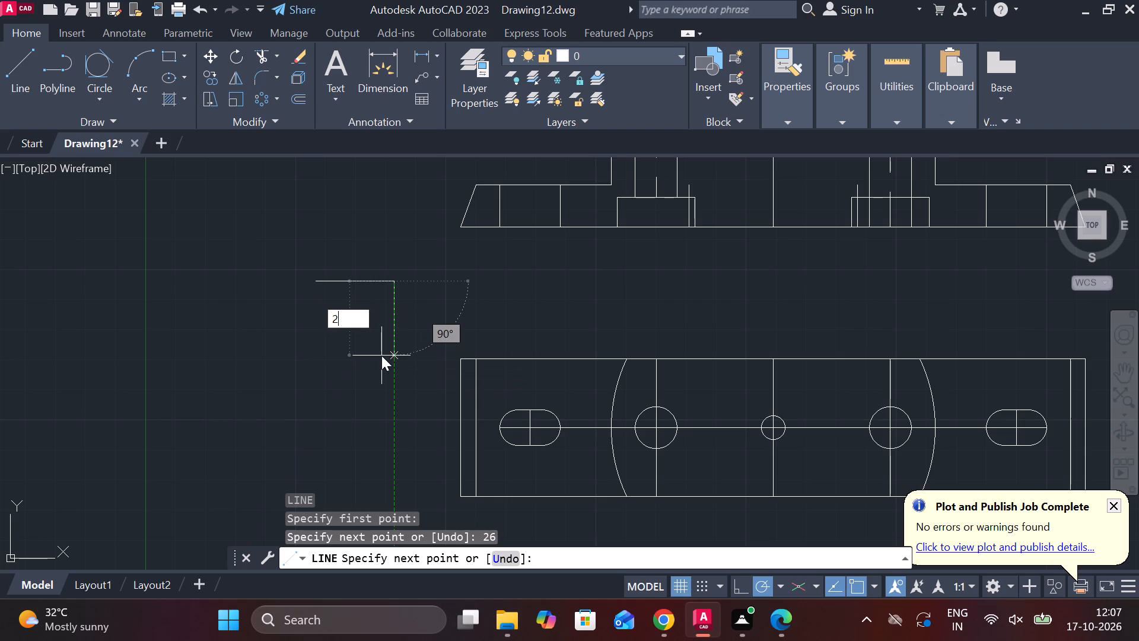
key(space)
text(26)
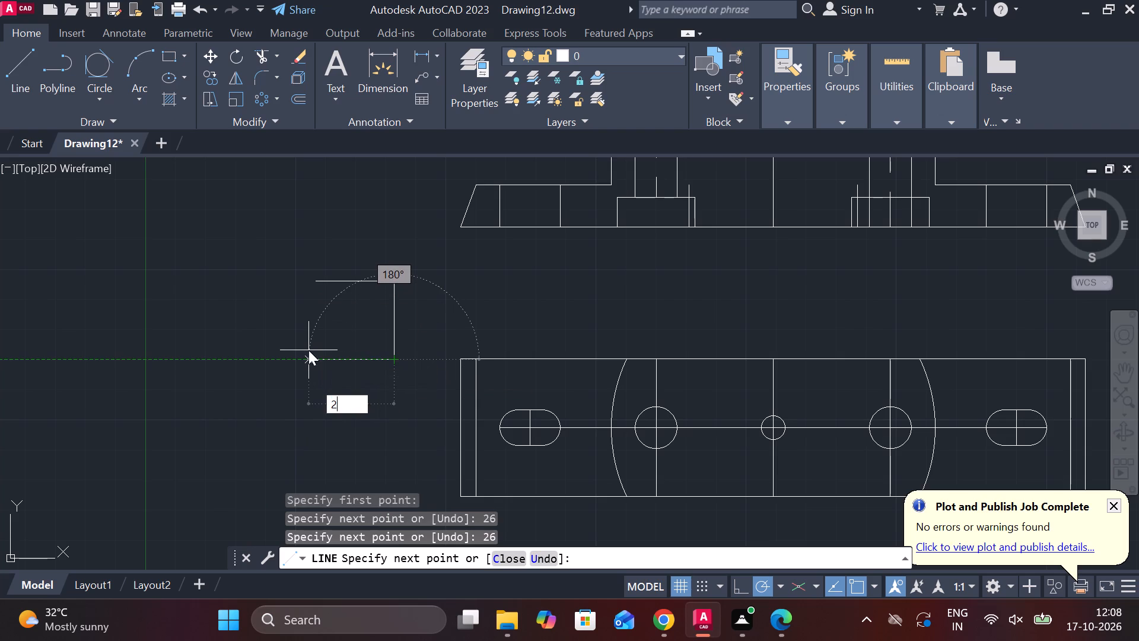
key(space)
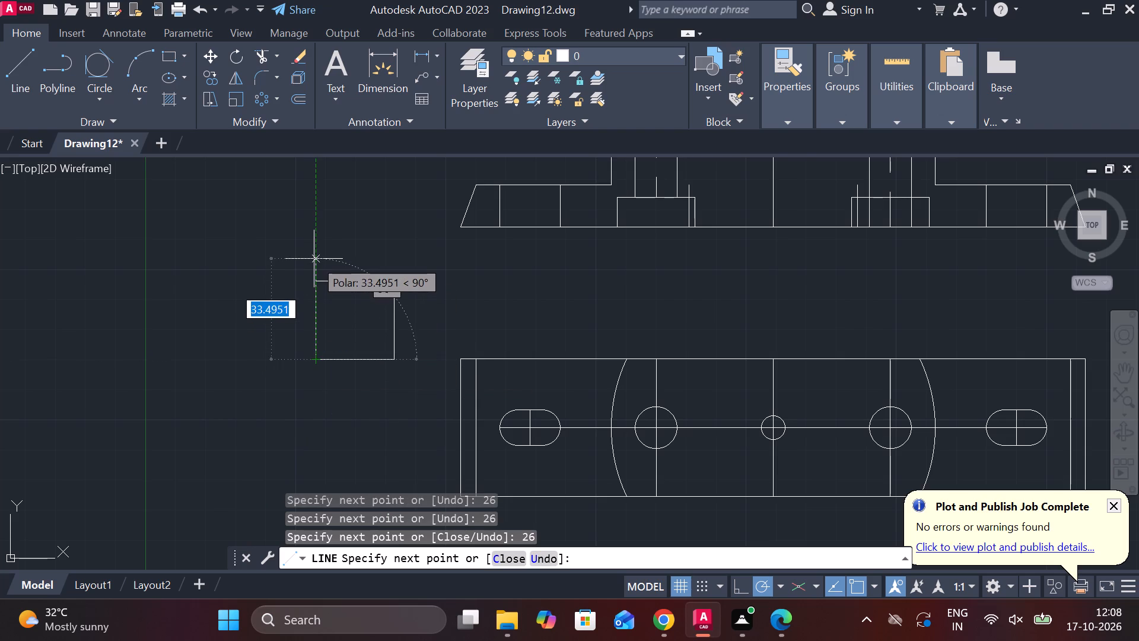
text(26)
key(space)
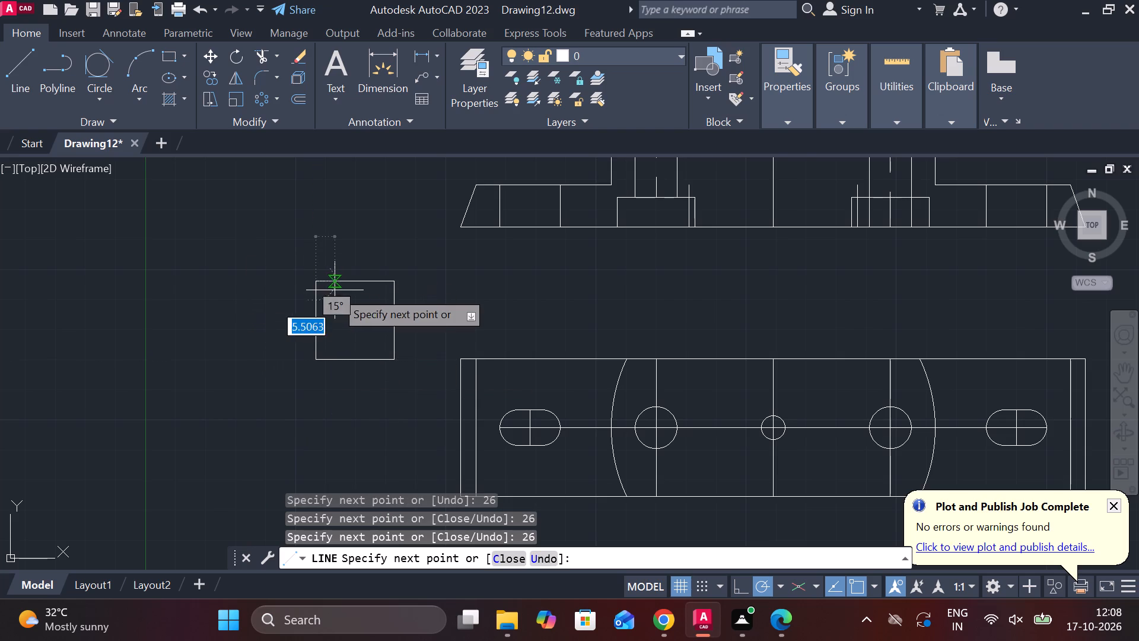
key(Escape)
Change the linetype of the square's four lines to DASHED.
drag(263, 224, 288, 245)
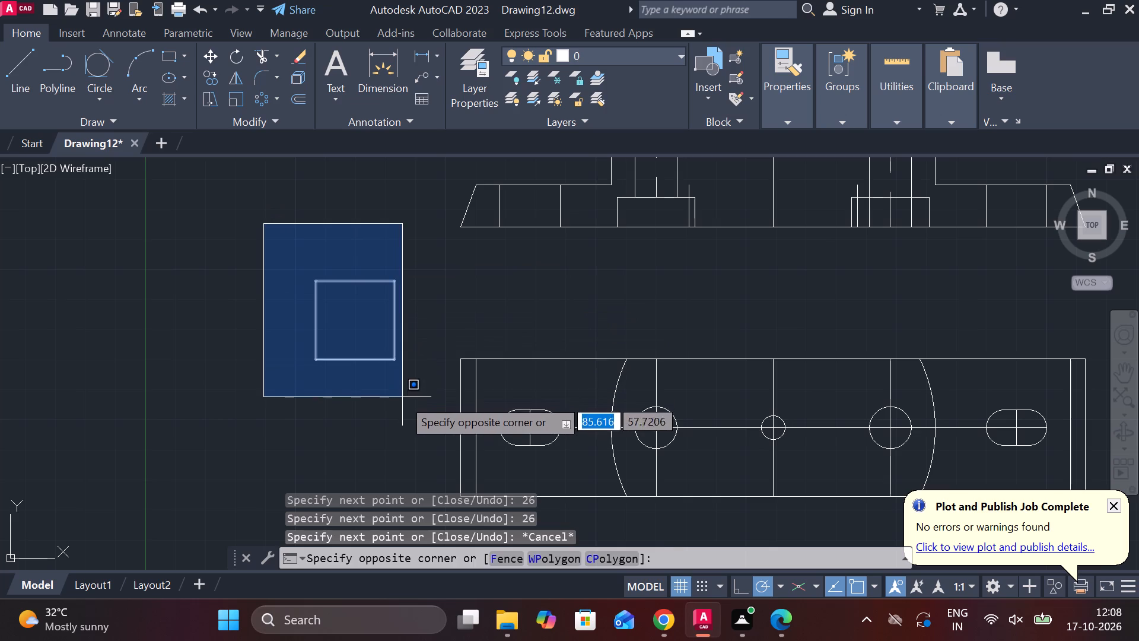
click(405, 404)
click(790, 126)
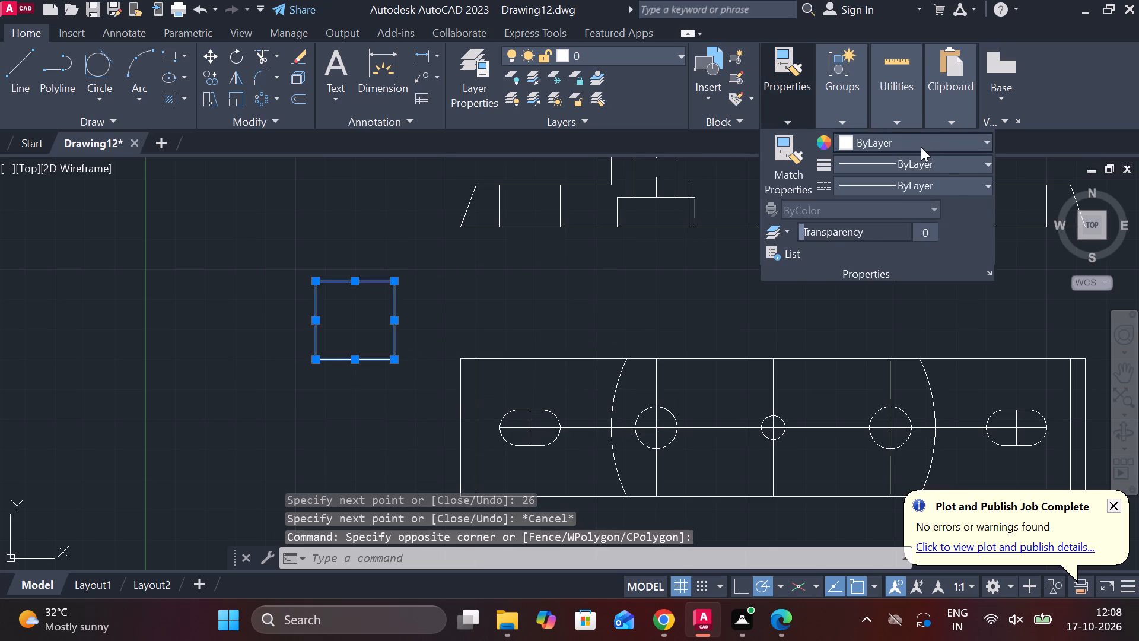
click(950, 184)
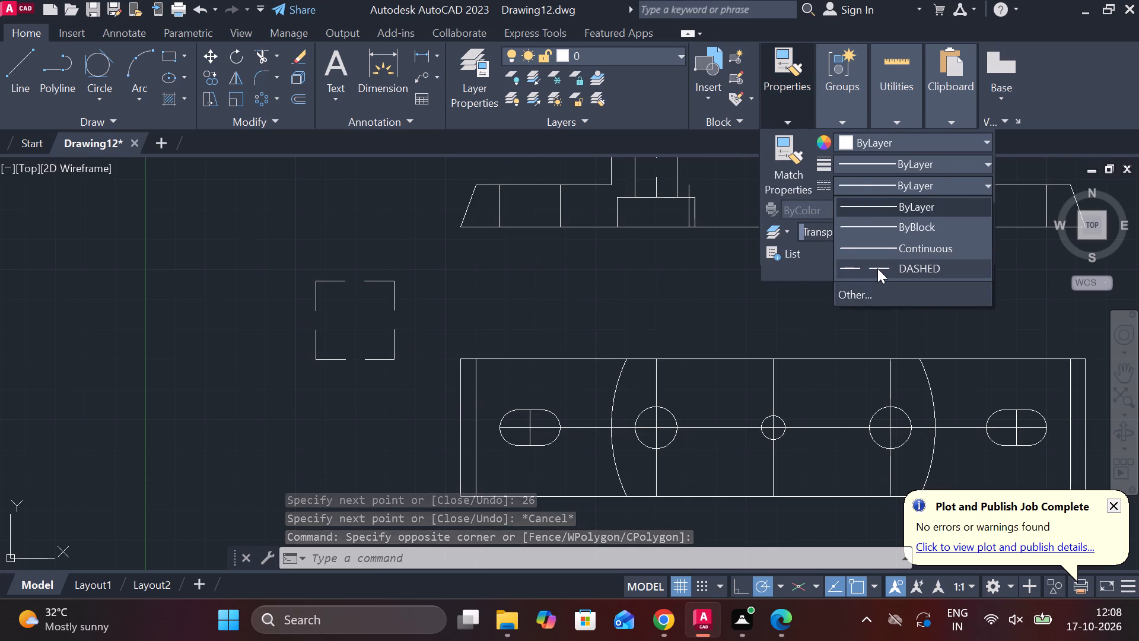
click(877, 268)
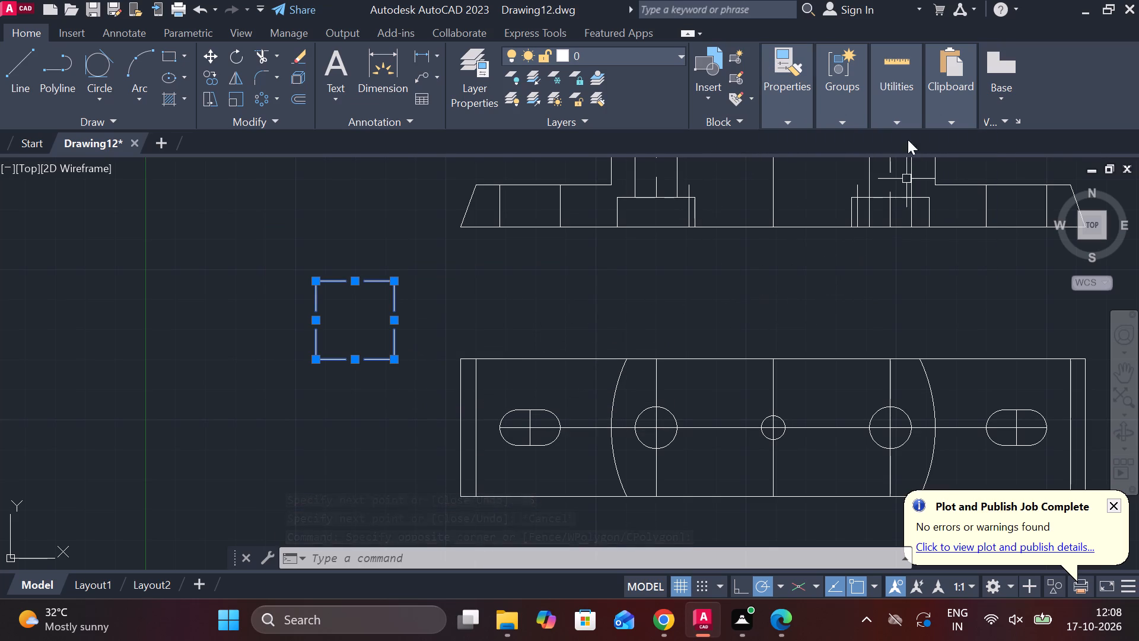
Set both the global linetype scale factor and the current object scale to 0.5.
click(784, 116)
click(965, 184)
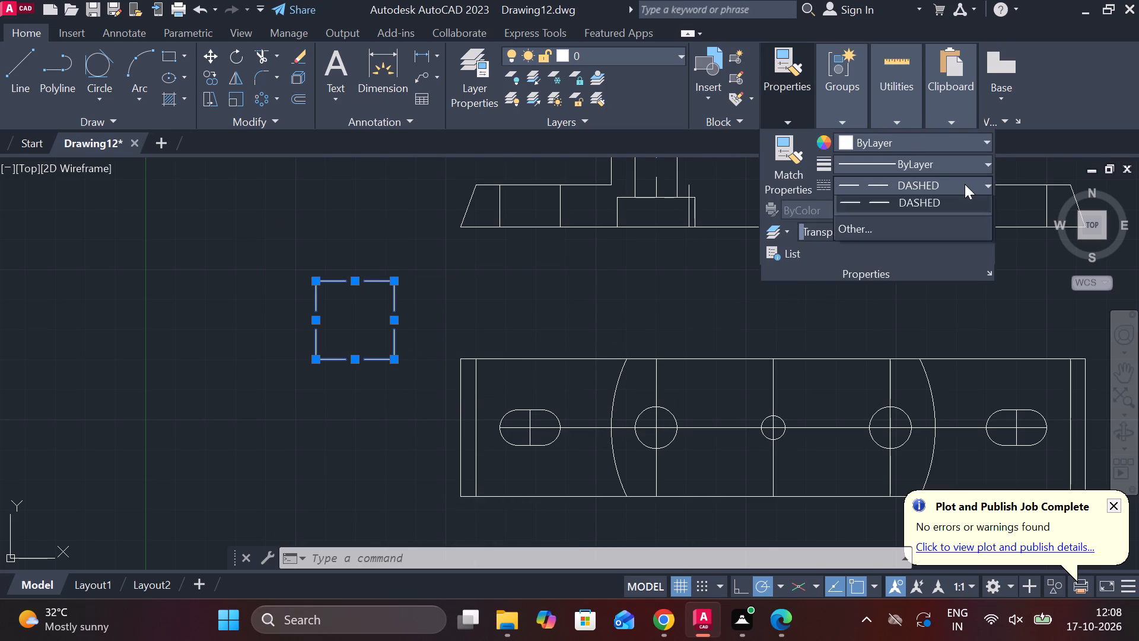
click(881, 287)
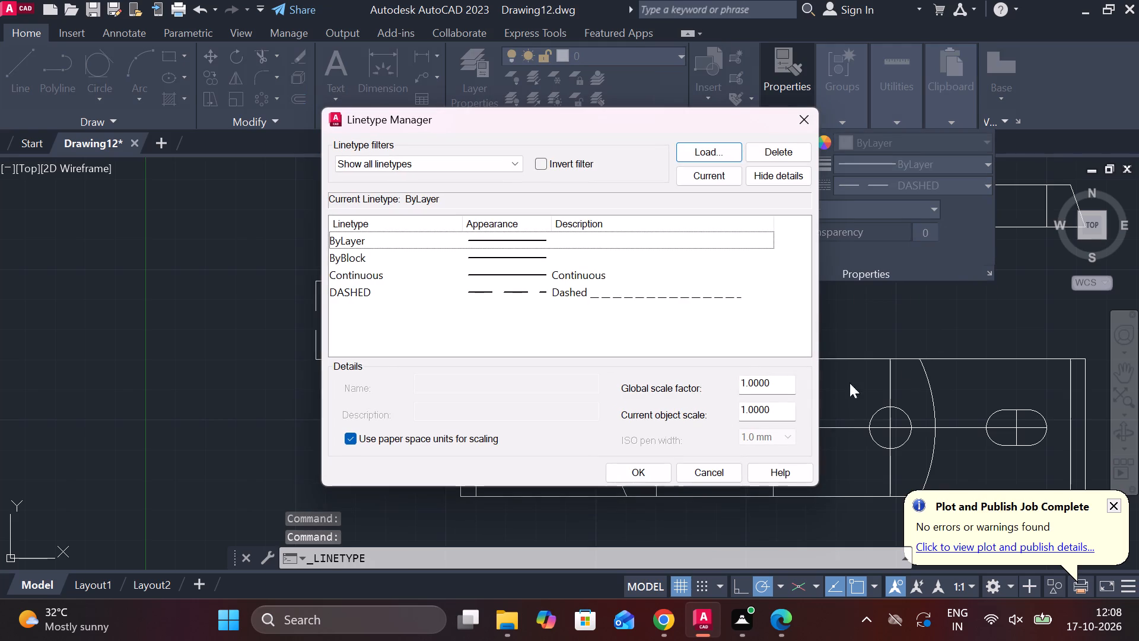
click(775, 386)
drag(775, 386, 706, 387)
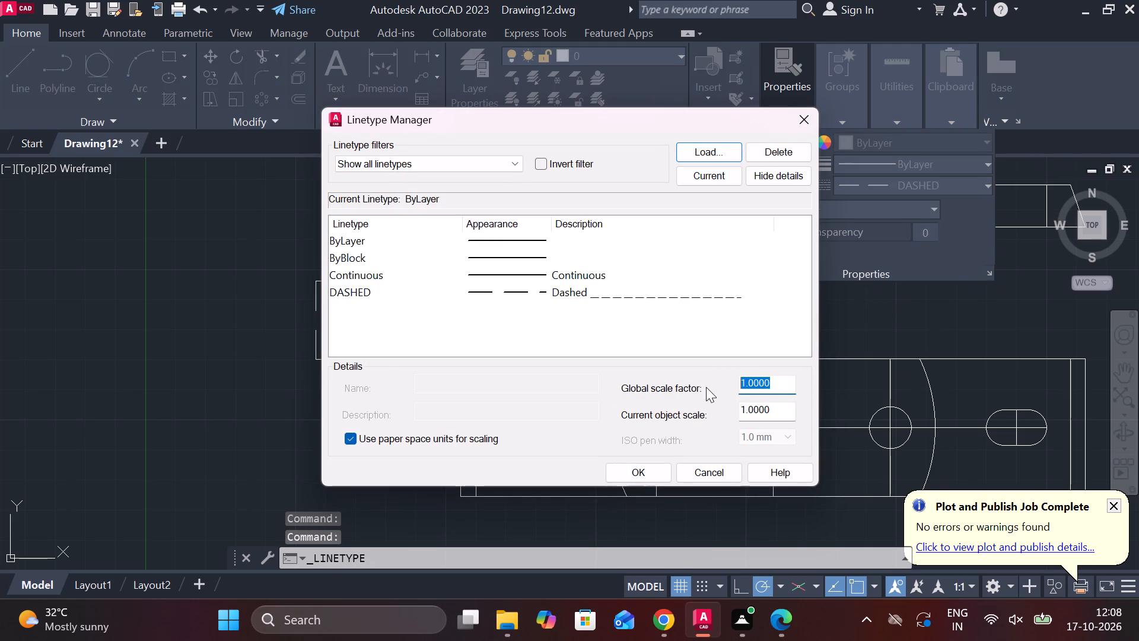
key(period)
key(5)
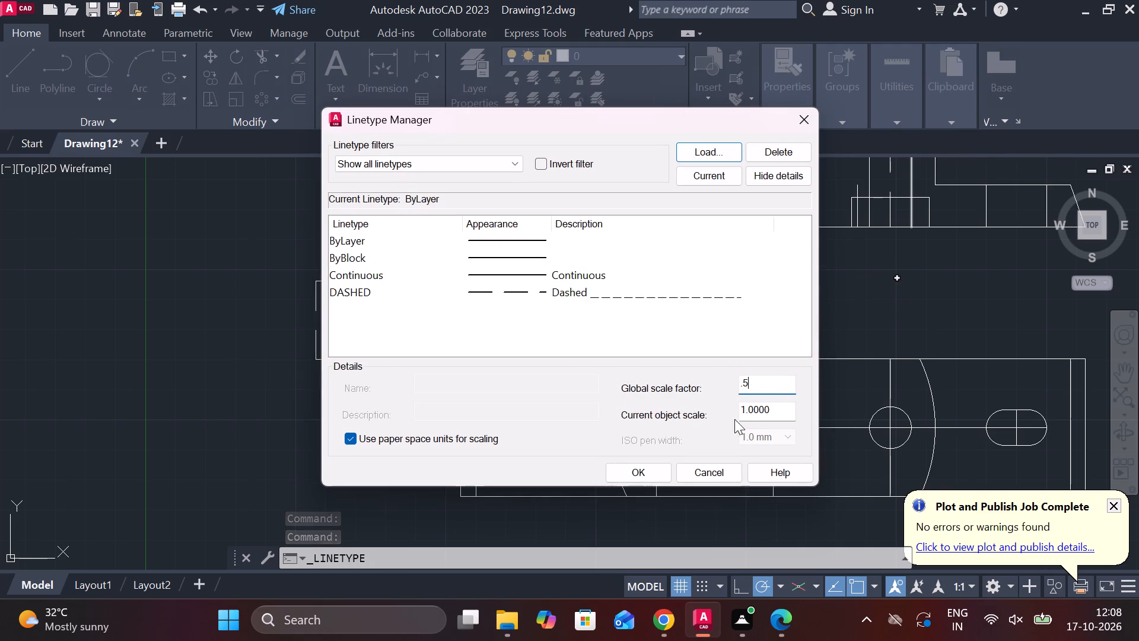
drag(781, 415, 725, 414)
key(period)
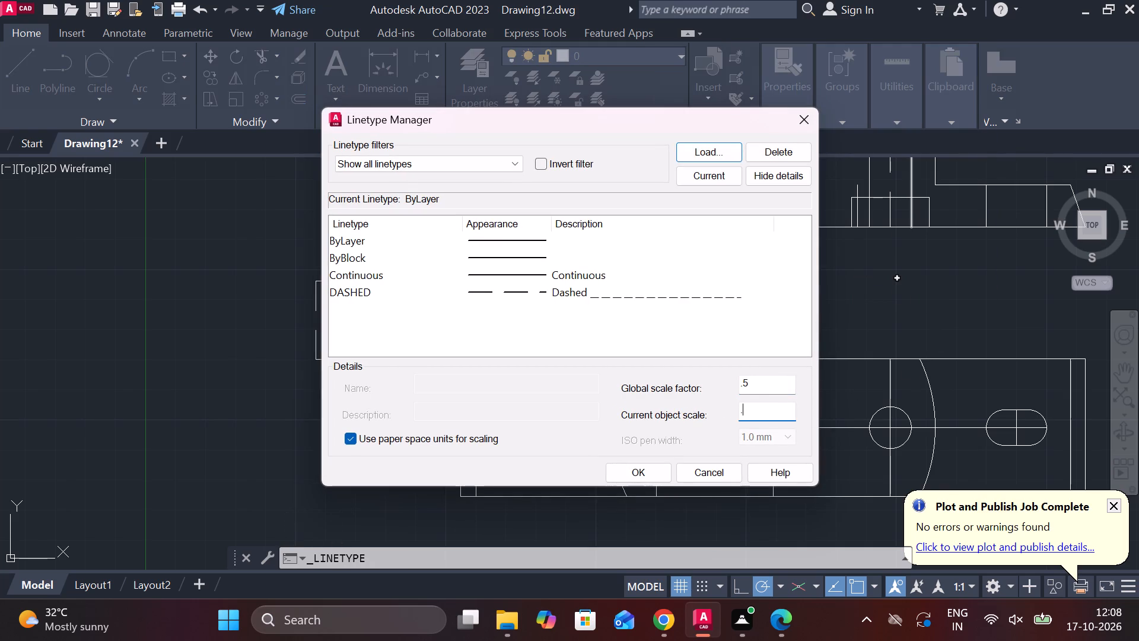
key(5)
click(633, 471)
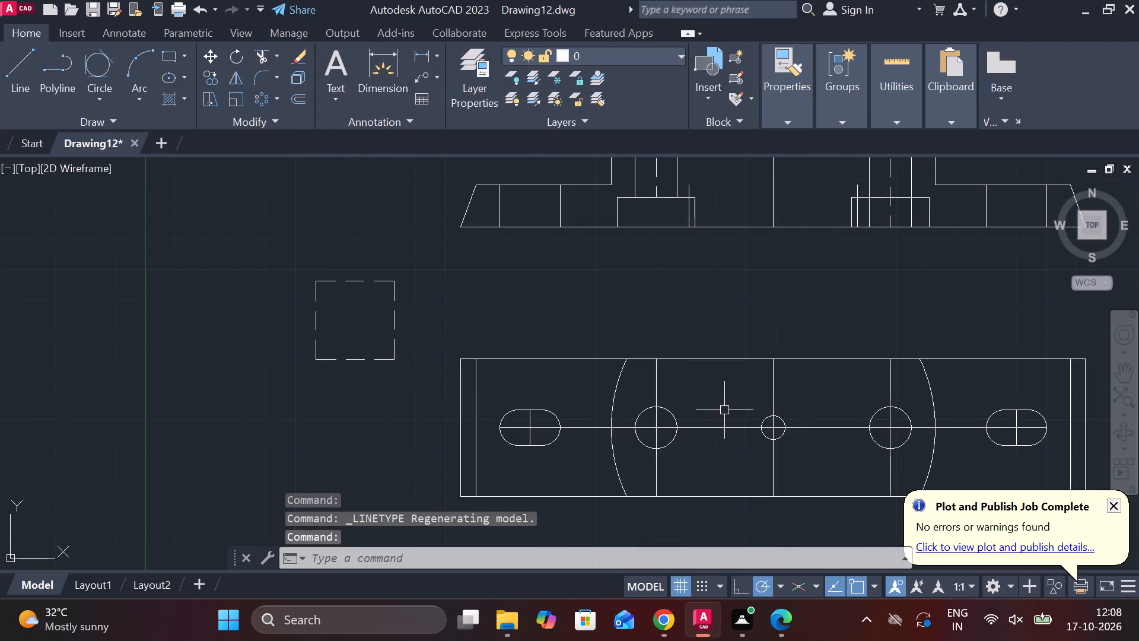
key(Escape)
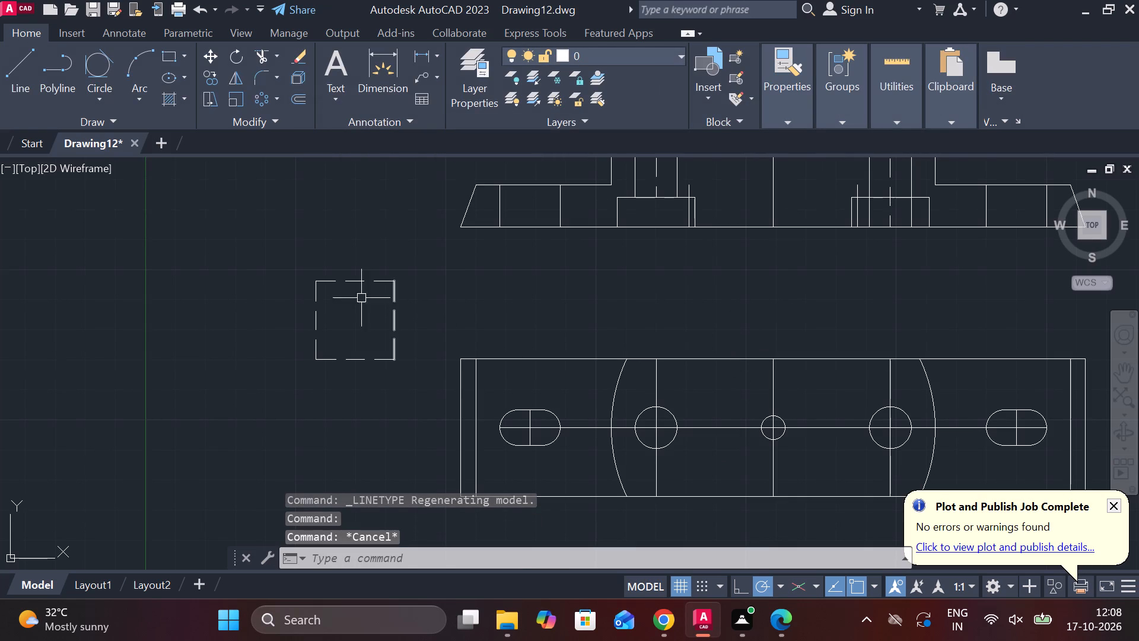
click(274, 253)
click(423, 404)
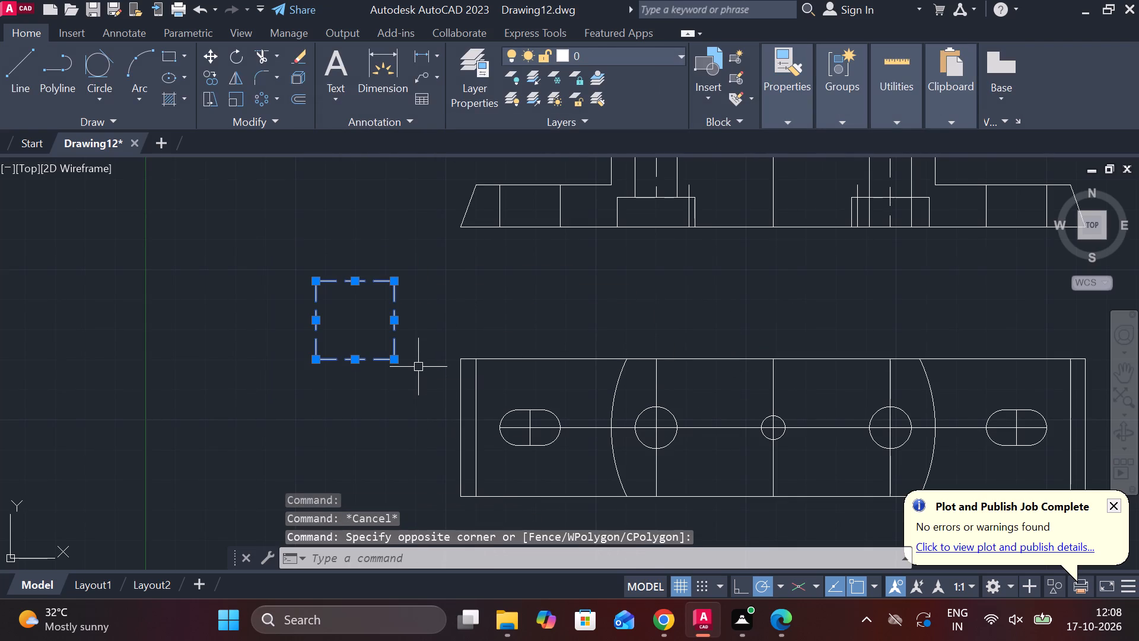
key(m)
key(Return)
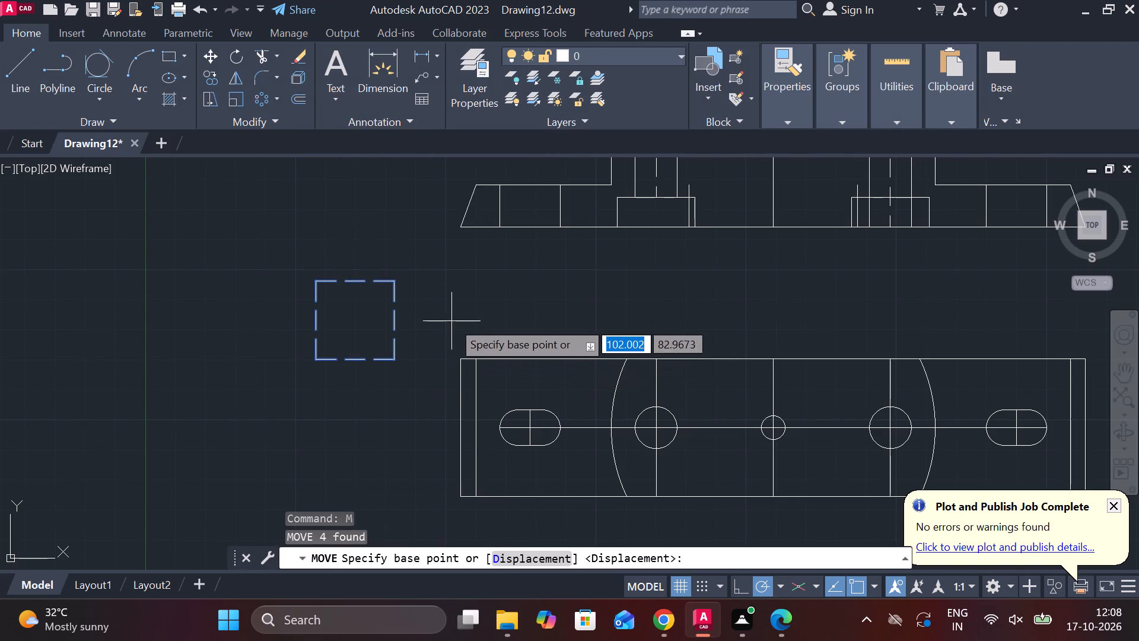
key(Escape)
Copy the dashed square once, placing the duplicate directly above the original.
drag(419, 375, 405, 337)
click(257, 227)
text(CO)
key(Return)
click(347, 313)
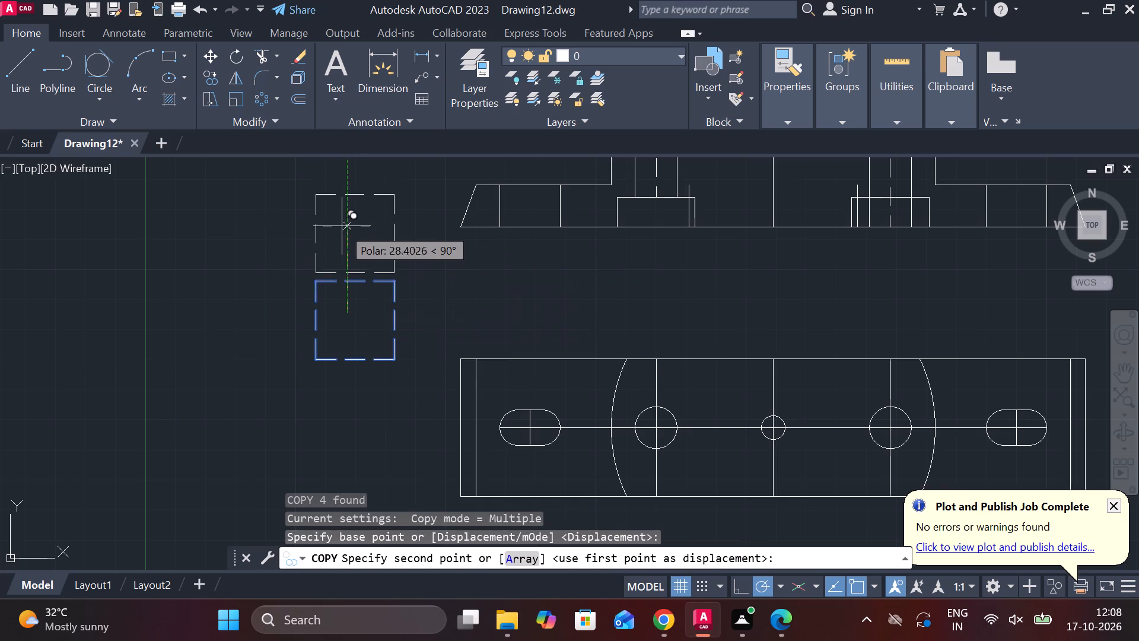
click(341, 193)
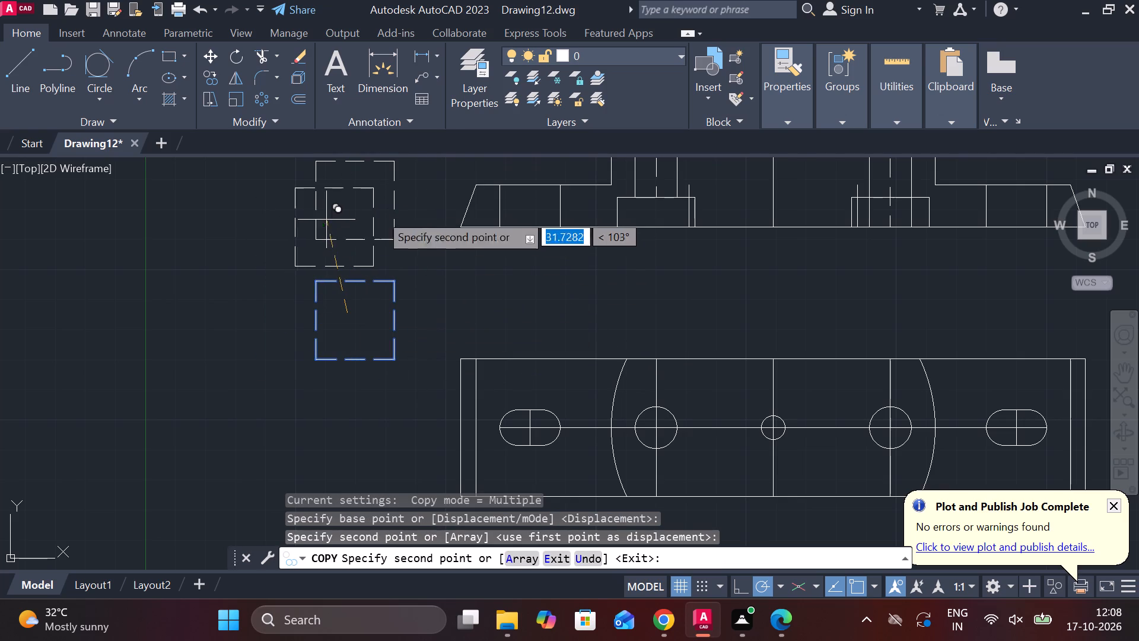
key(Escape)
Move the lower dashed square from its centre onto the centre of the left bolt hole in the lower view.
click(410, 375)
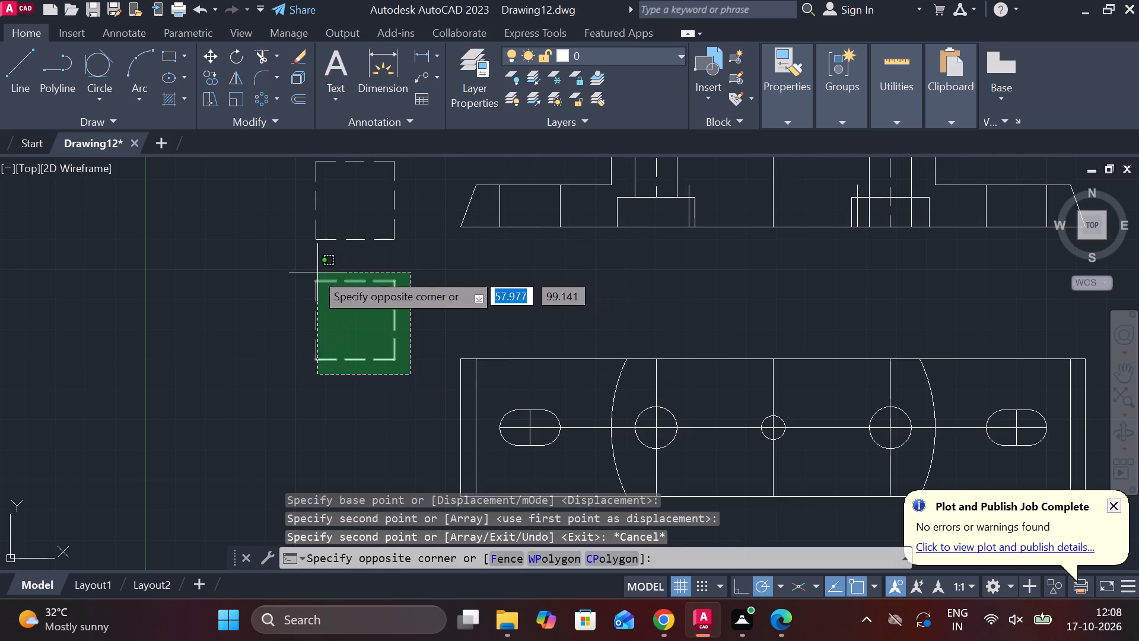
click(301, 271)
key(m)
key(Return)
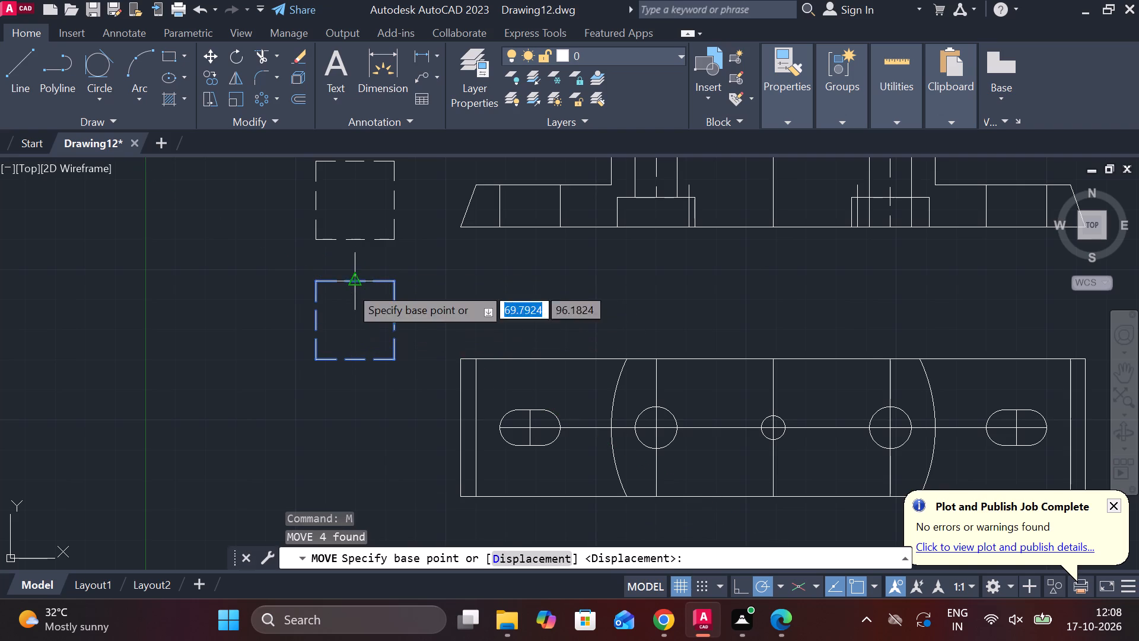
click(355, 320)
scroll(426, 307, down, 2)
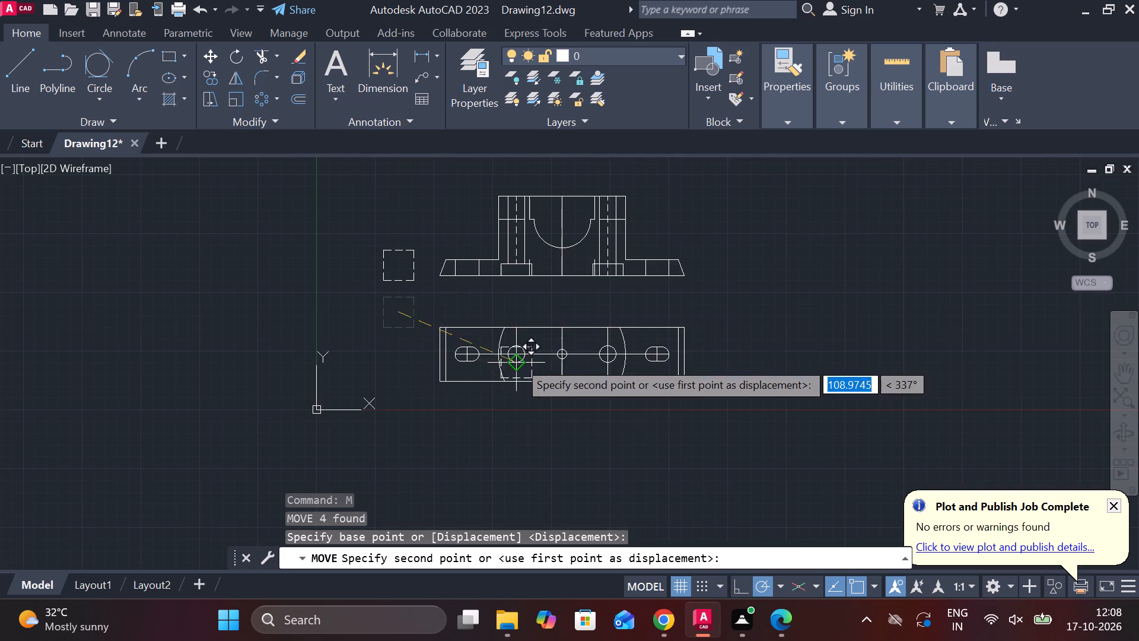
scroll(520, 361, up, 2)
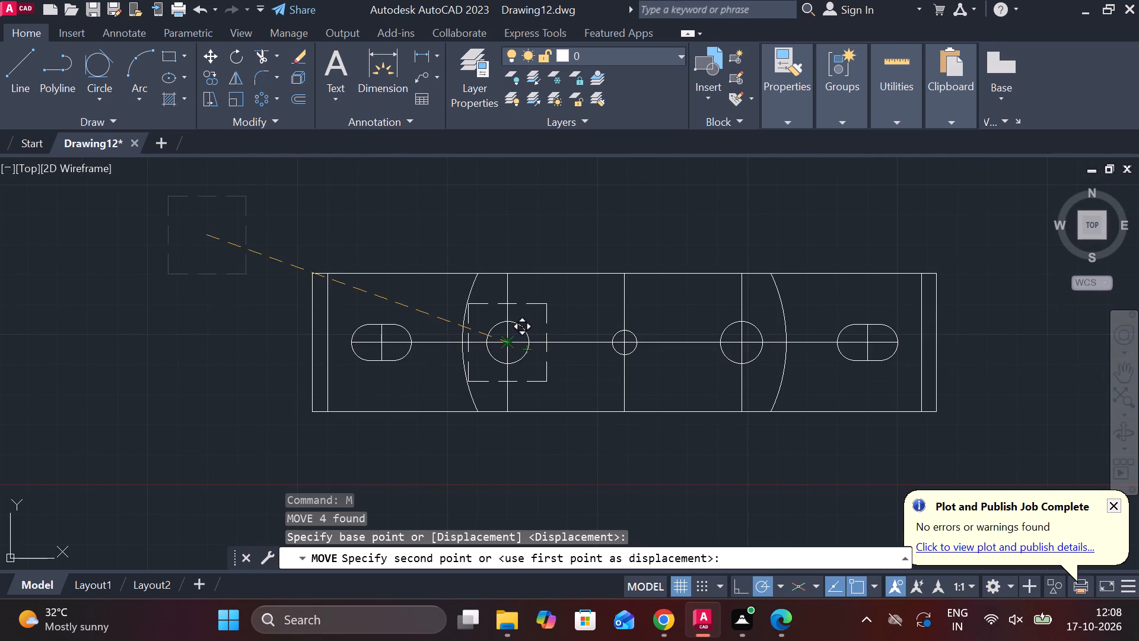
click(507, 347)
key(Escape)
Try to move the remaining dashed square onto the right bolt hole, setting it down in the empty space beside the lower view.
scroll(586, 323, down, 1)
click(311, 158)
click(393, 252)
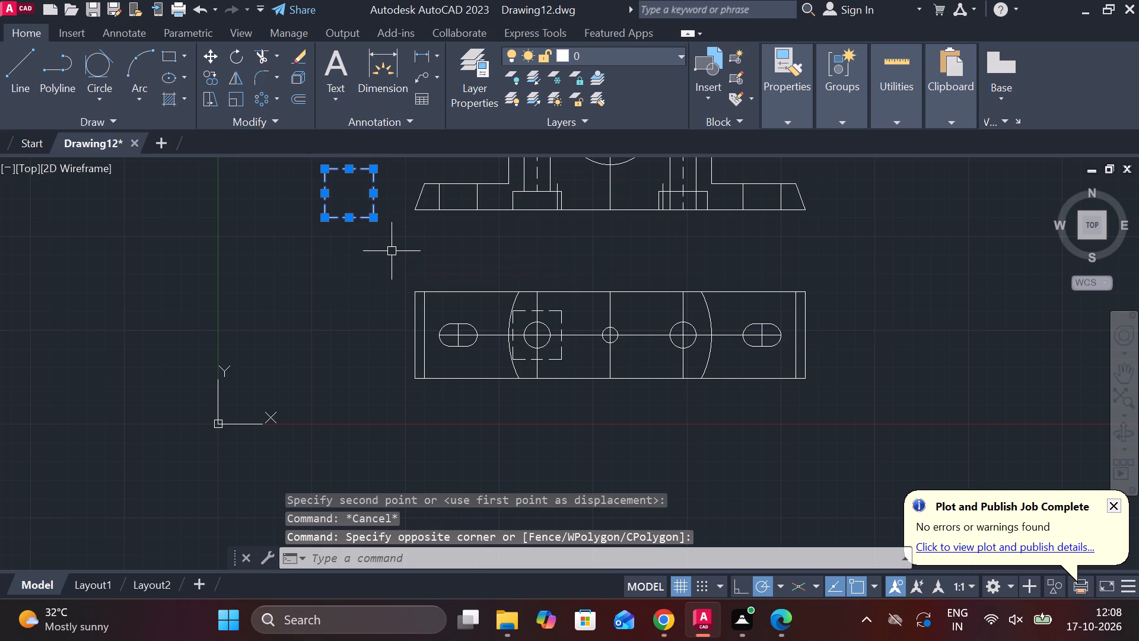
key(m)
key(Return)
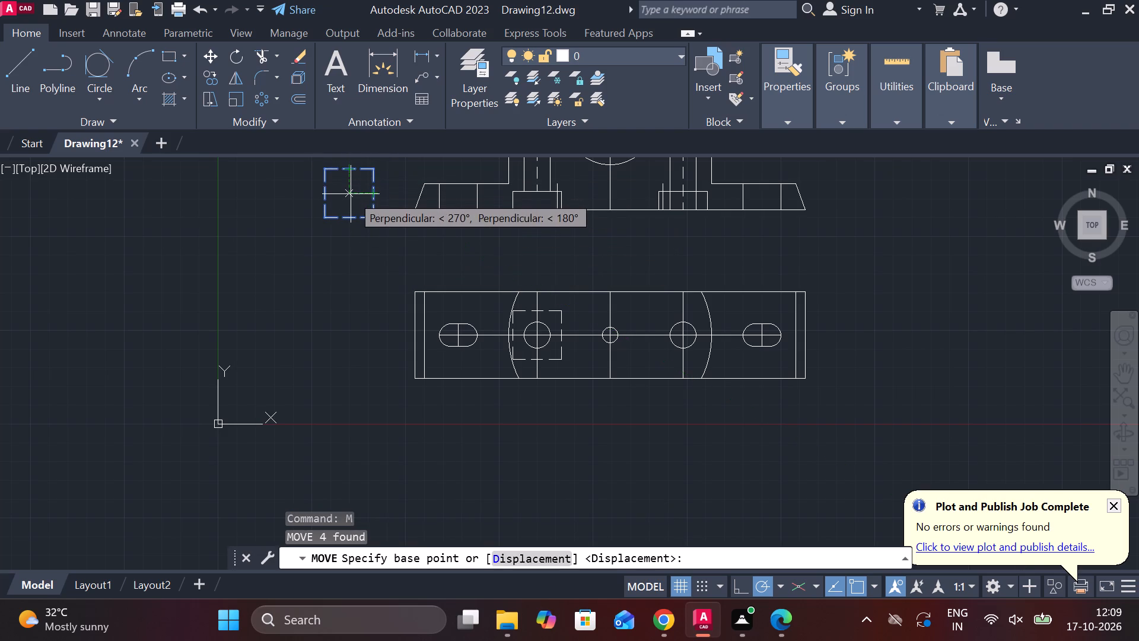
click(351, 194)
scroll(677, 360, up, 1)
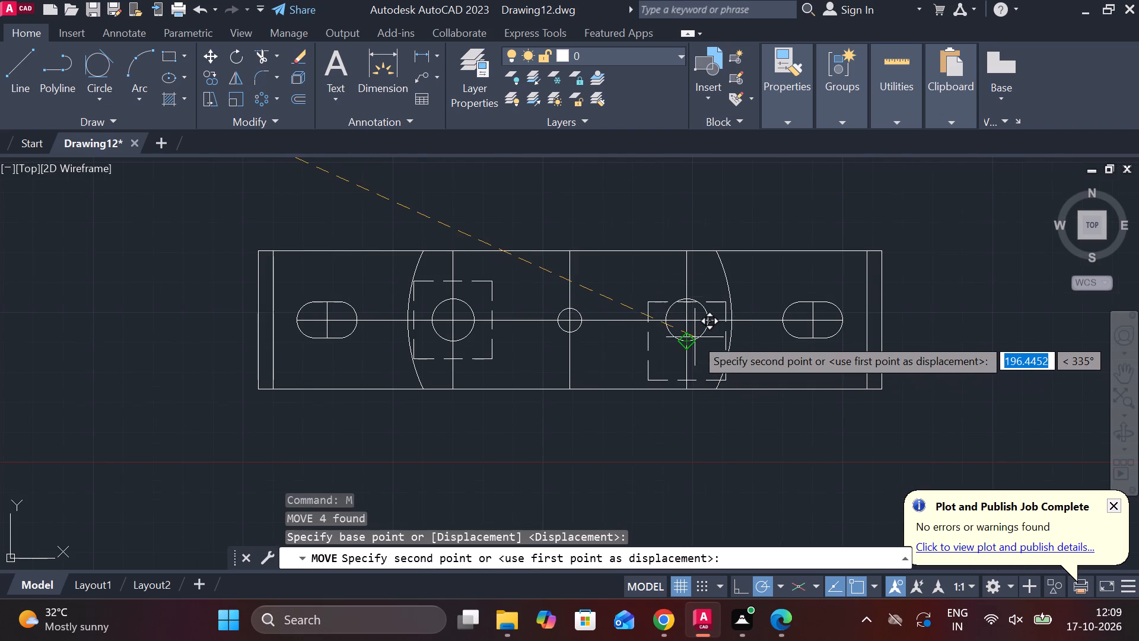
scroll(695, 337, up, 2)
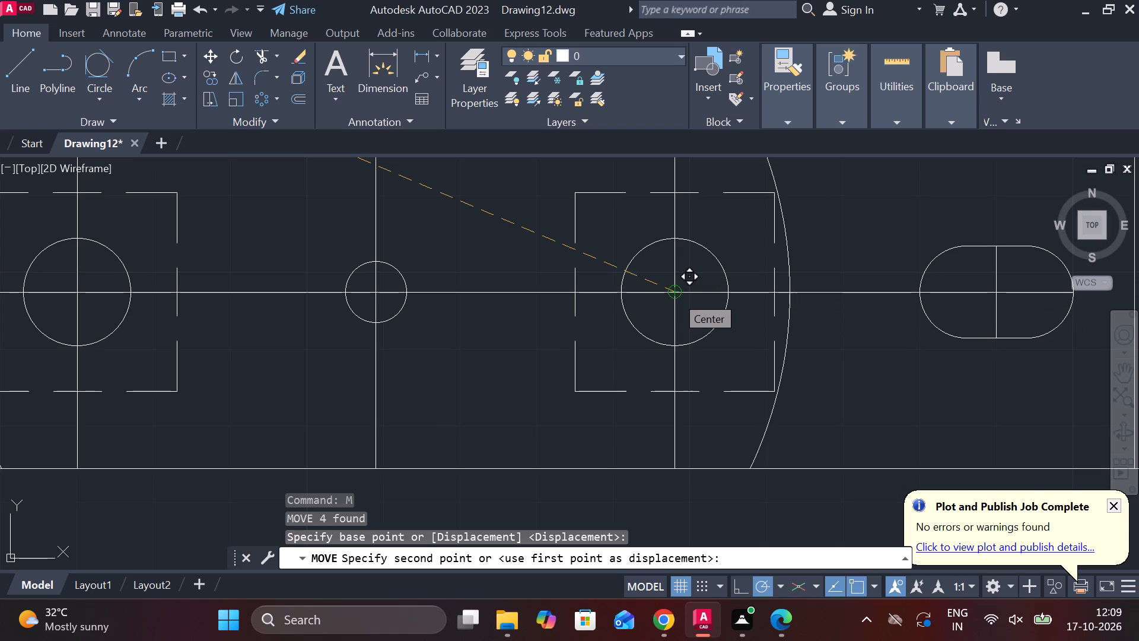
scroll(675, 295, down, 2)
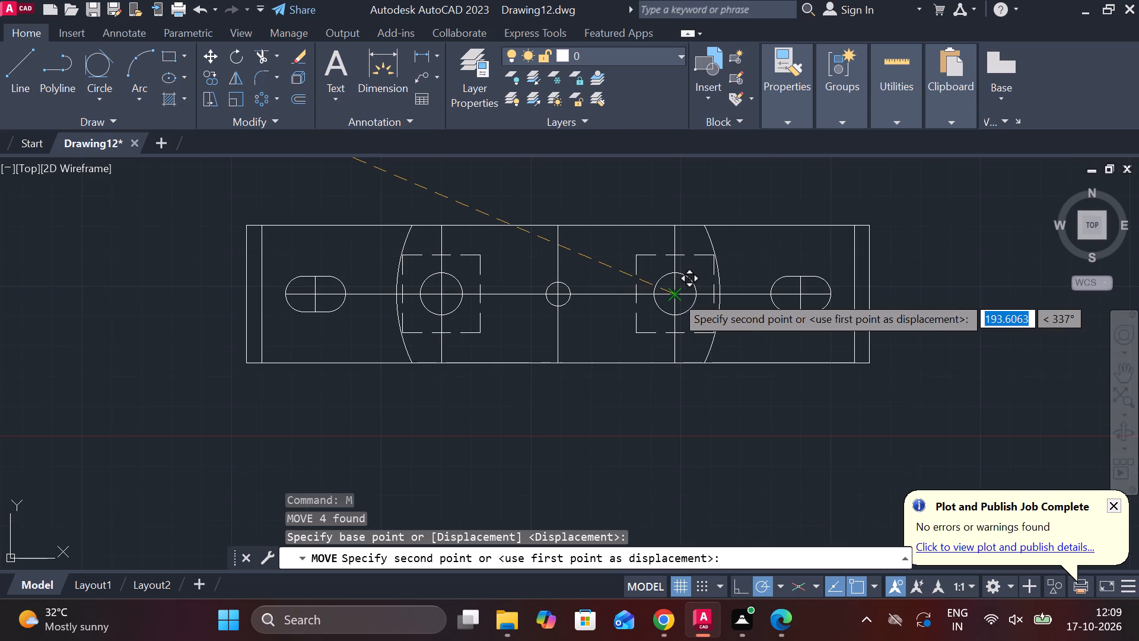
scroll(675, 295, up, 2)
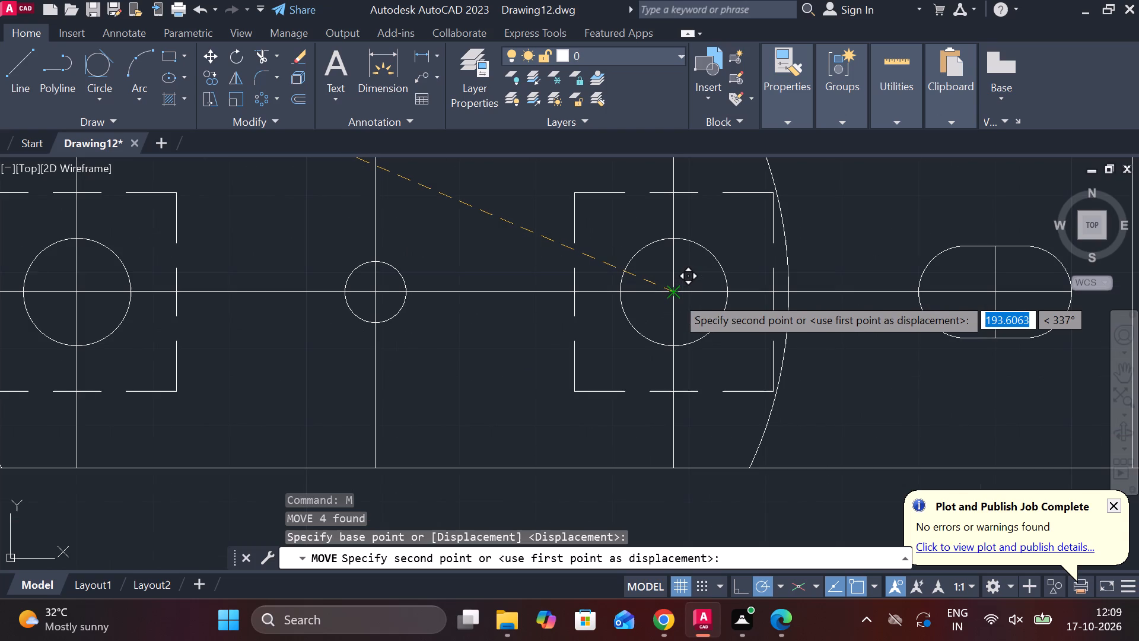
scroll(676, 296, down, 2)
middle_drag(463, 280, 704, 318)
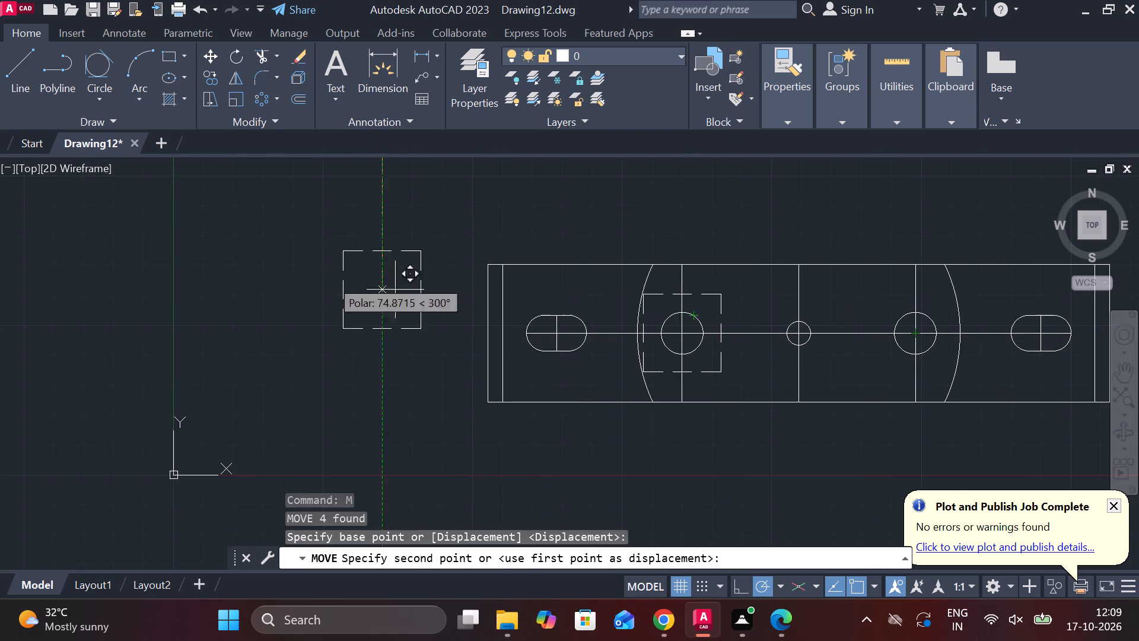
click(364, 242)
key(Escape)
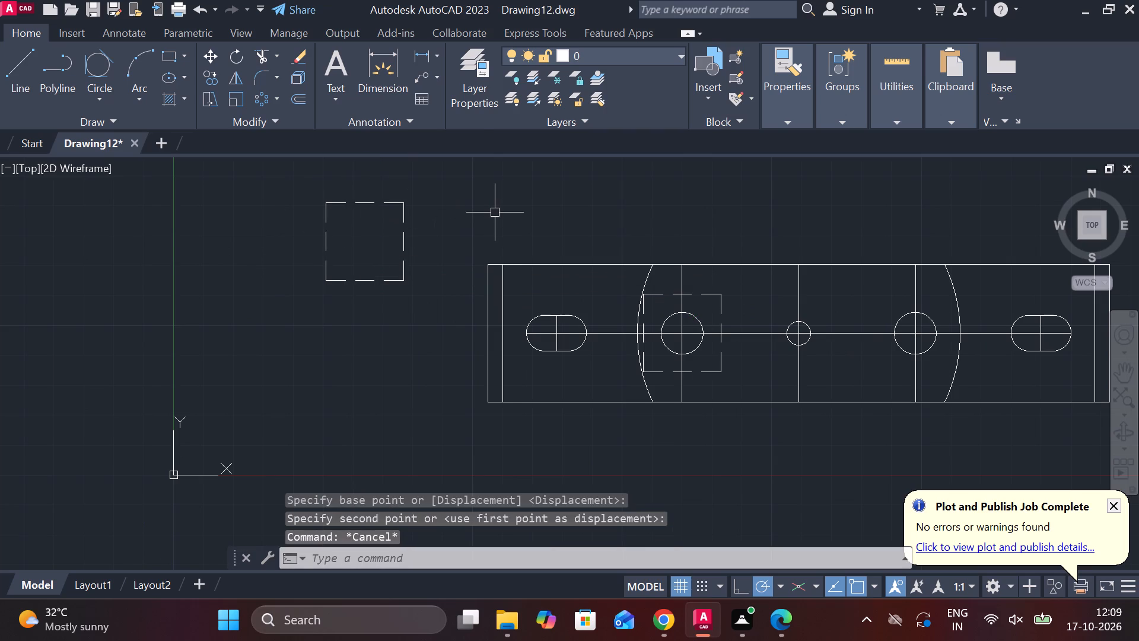
Draw a vertical guide line about 34 long and a horizontal guide line through the side midpoints of the spare dashed square.
key(l)
key(Return)
scroll(330, 196, up, 1)
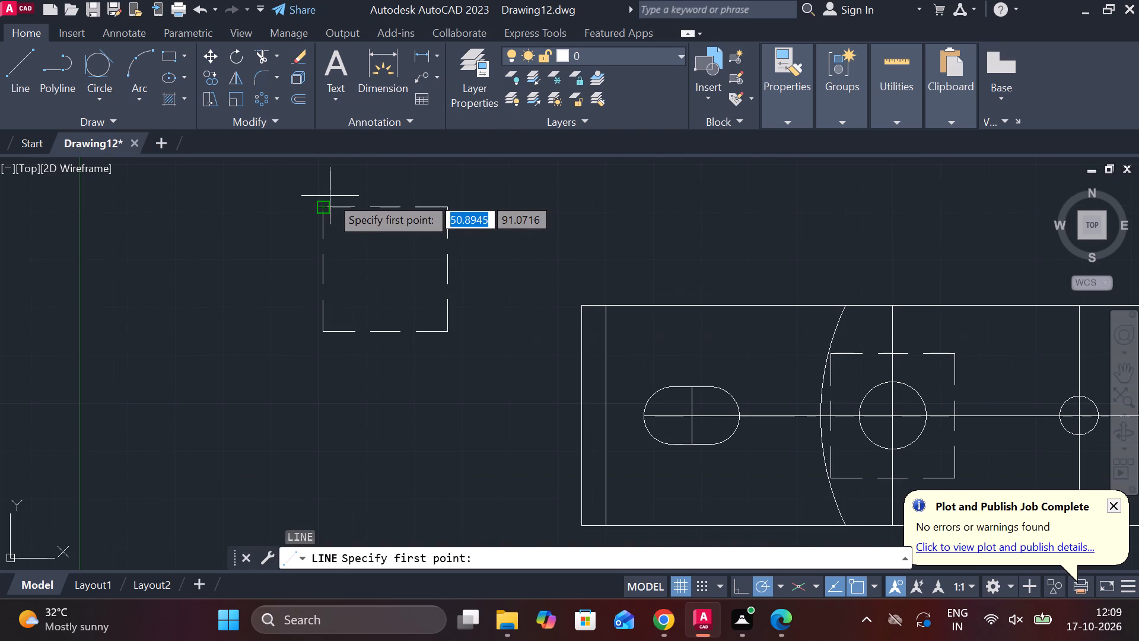
click(386, 207)
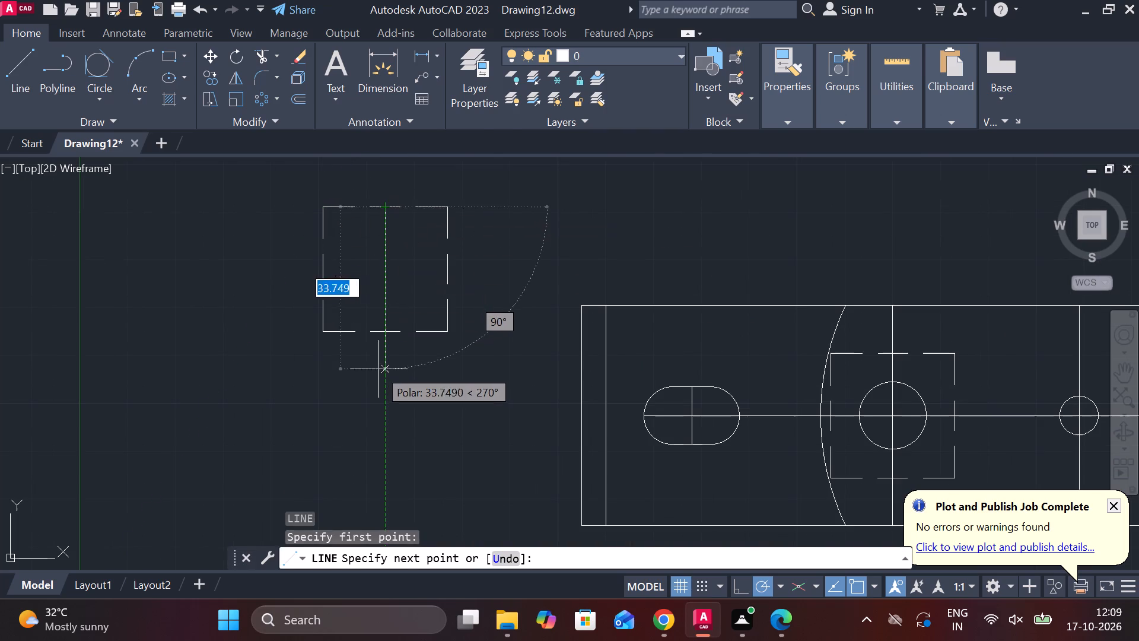
click(380, 370)
key(Escape)
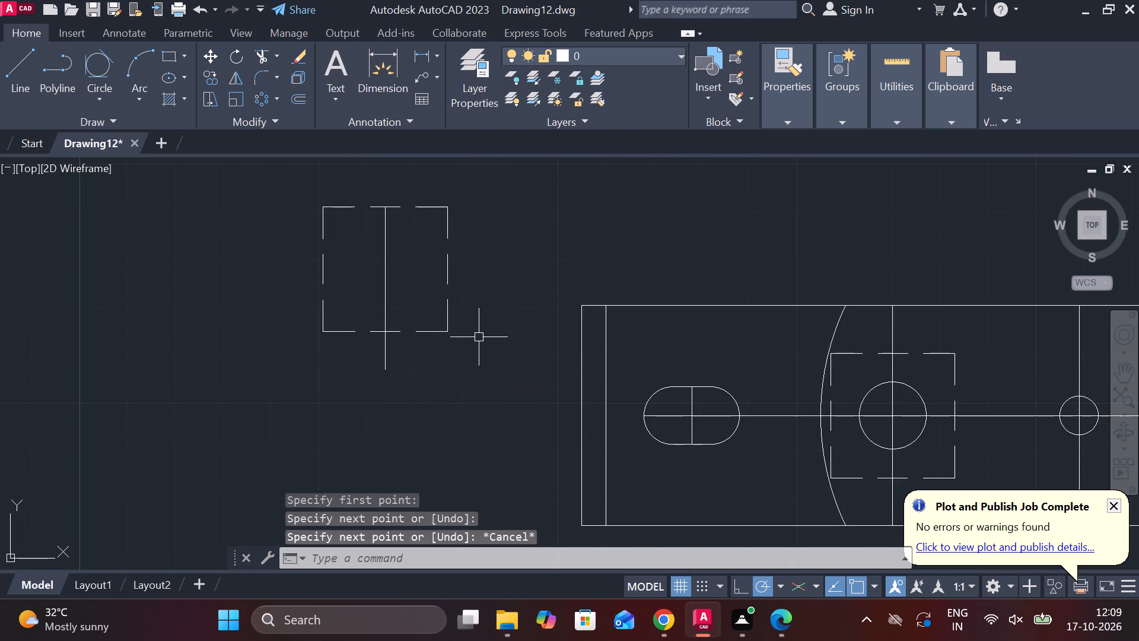
key(l)
key(Return)
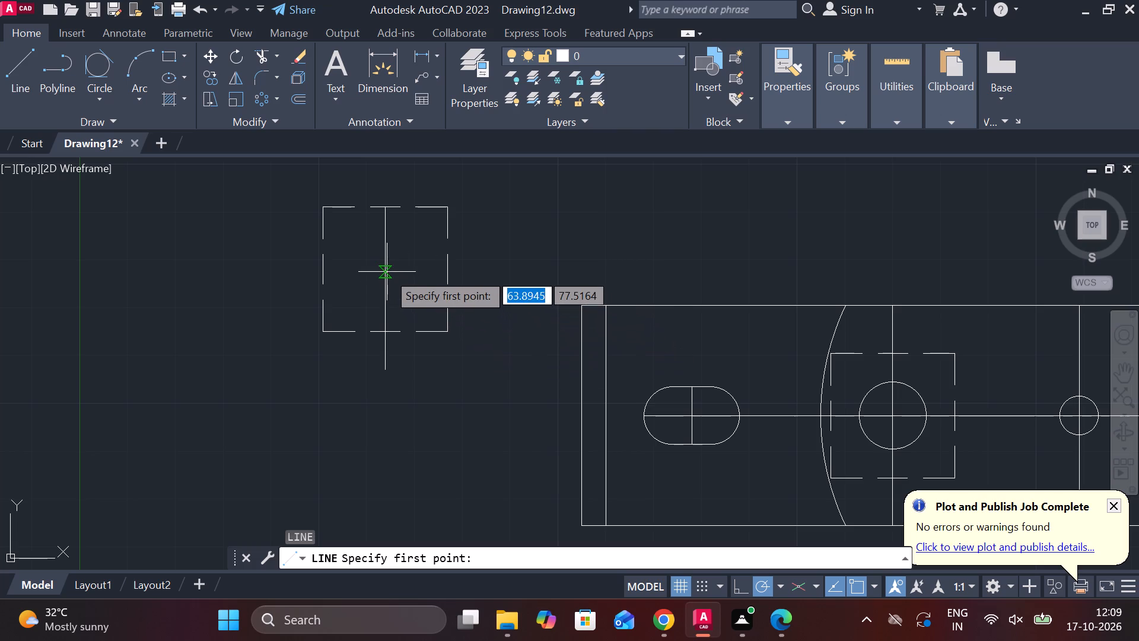
click(450, 272)
click(266, 271)
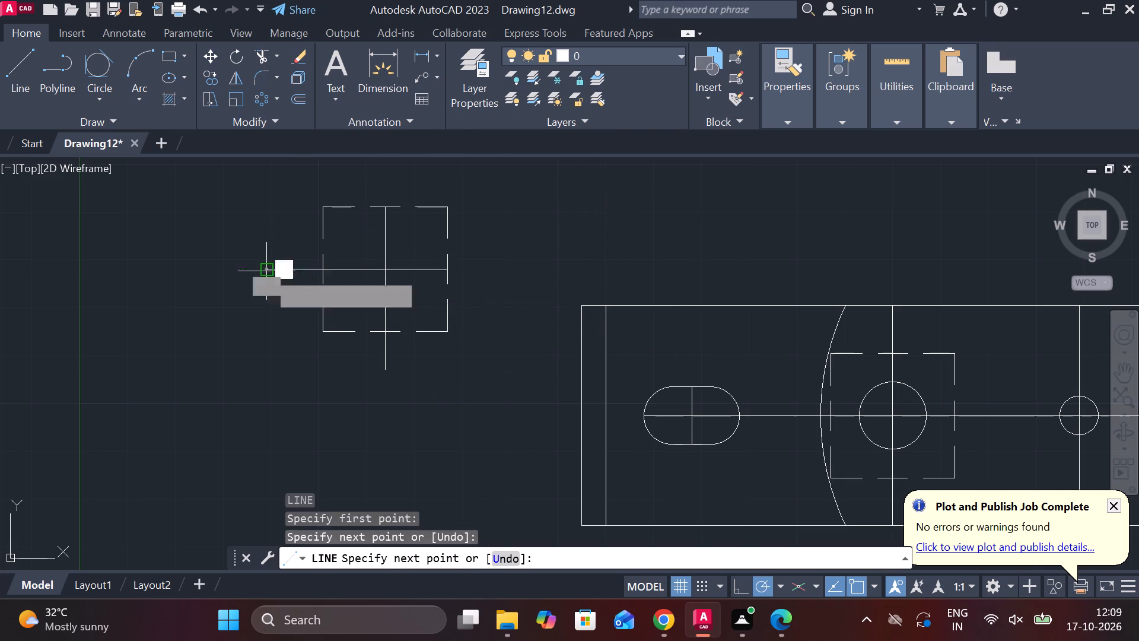
key(Escape)
Move the dashed square with its guide lines from their intersection onto the centre of the right bolt hole in the lower view.
drag(253, 186, 270, 188)
click(503, 407)
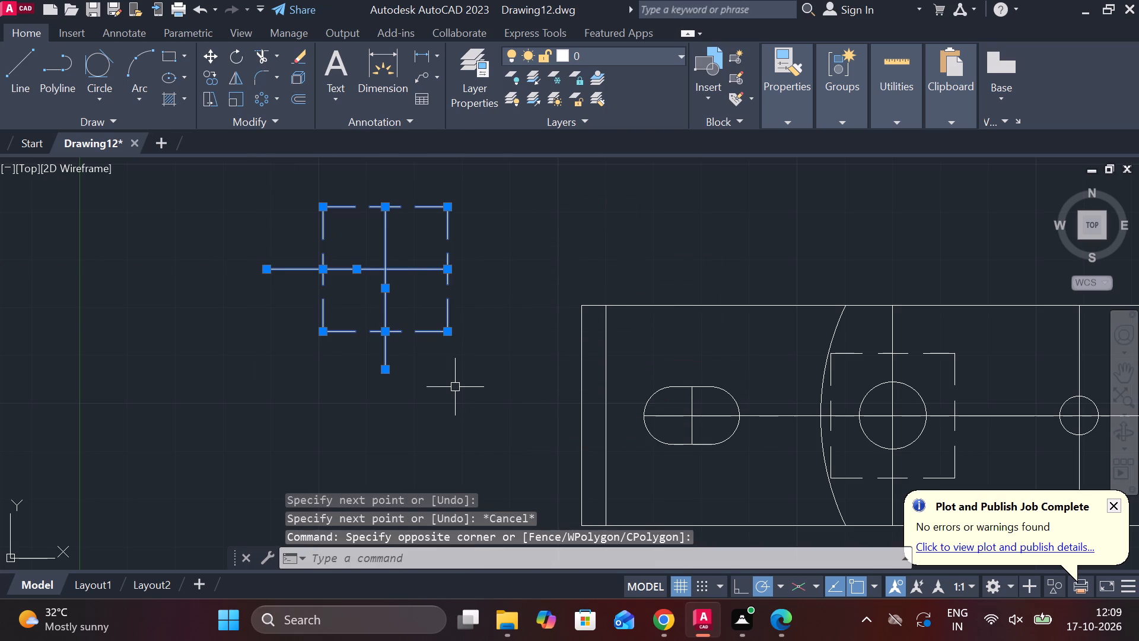
key(m)
key(Return)
click(382, 268)
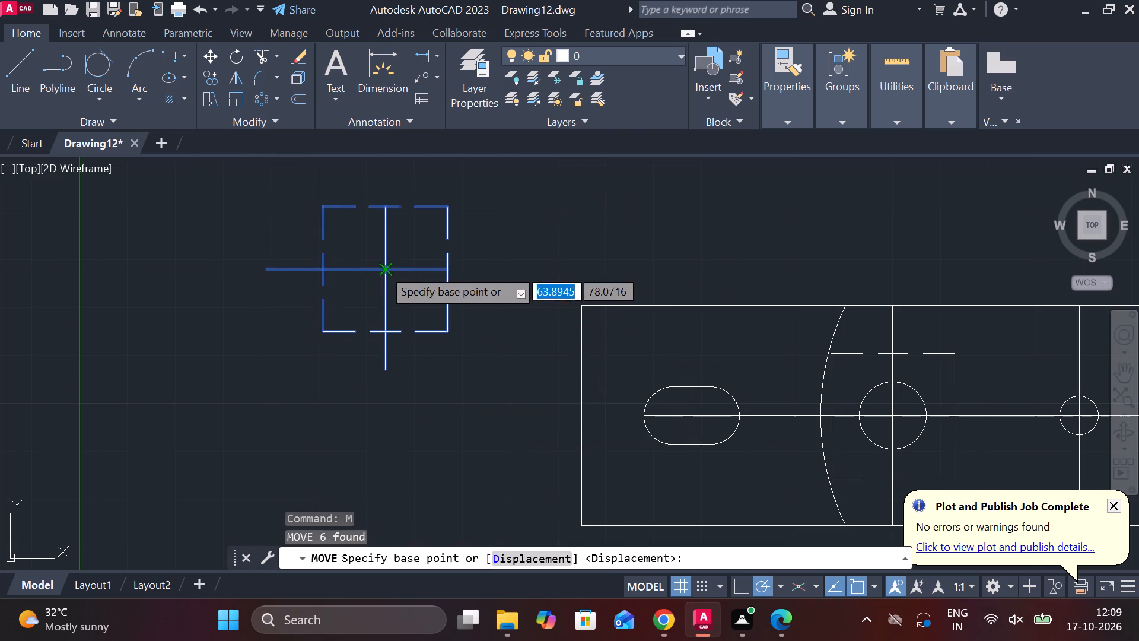
scroll(402, 274, down, 1)
middle_drag(724, 296, 319, 262)
scroll(695, 304, up, 2)
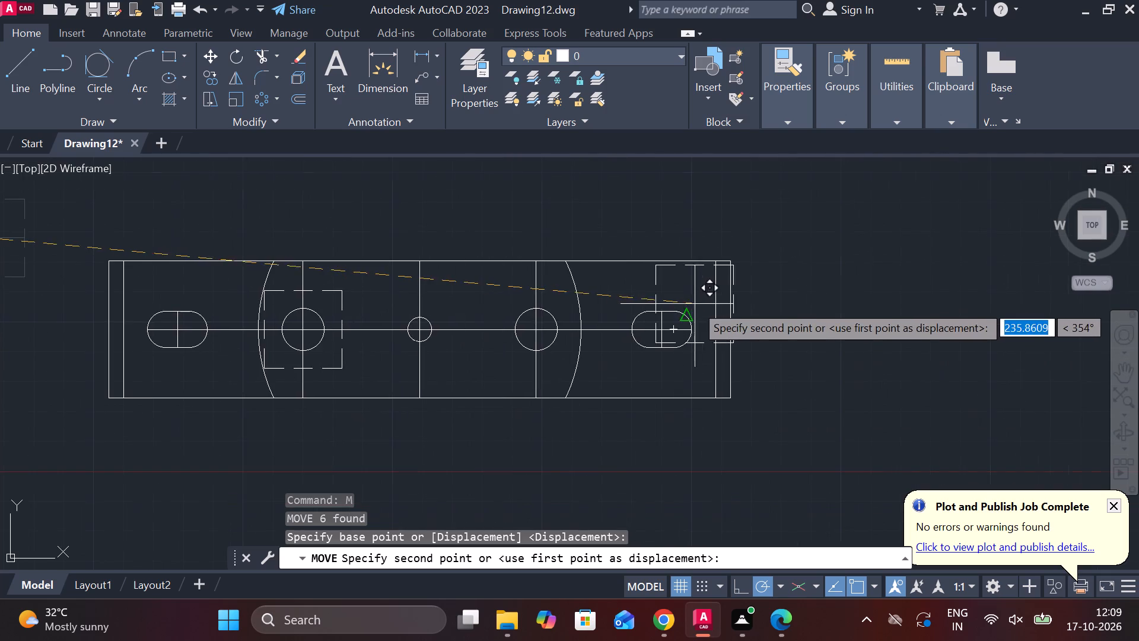
scroll(695, 304, up, 1)
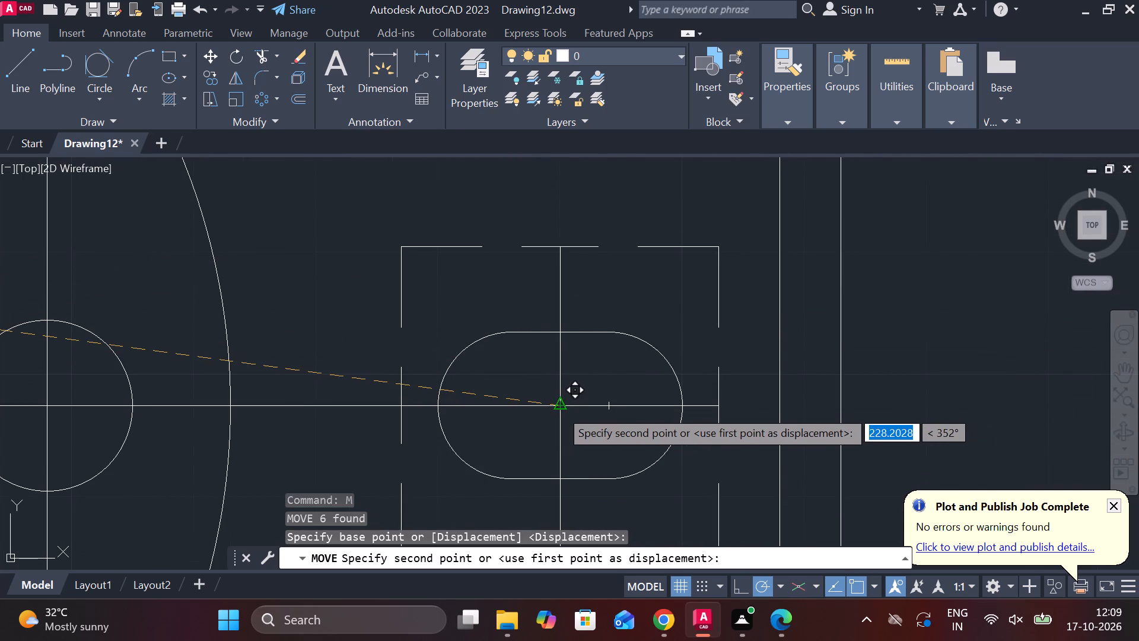
scroll(559, 409, down, 2)
middle_drag(482, 417, 683, 372)
scroll(555, 357, up, 1)
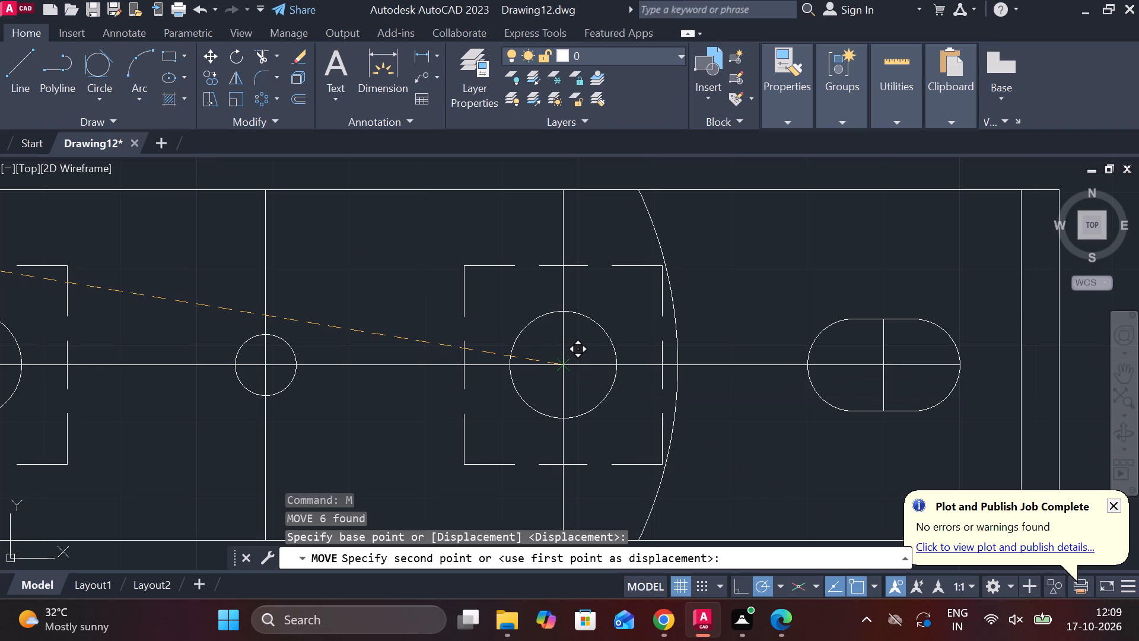
click(564, 367)
key(Escape)
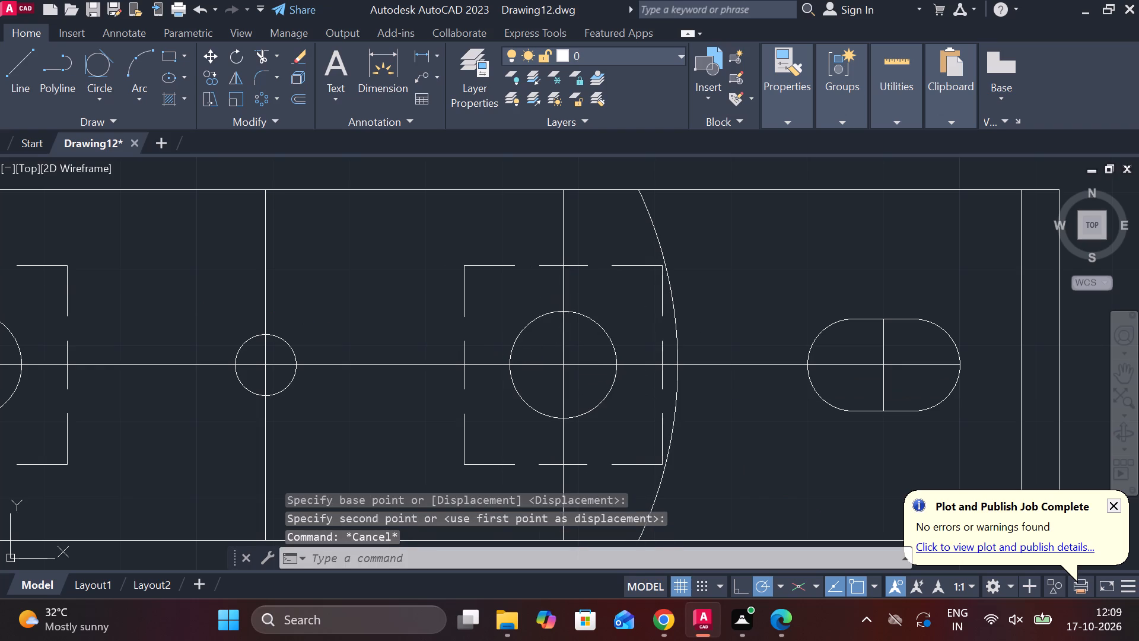
Erase the two guide lines crossing inside the right bolt hole's dashed square.
click(561, 297)
click(577, 365)
text(E)
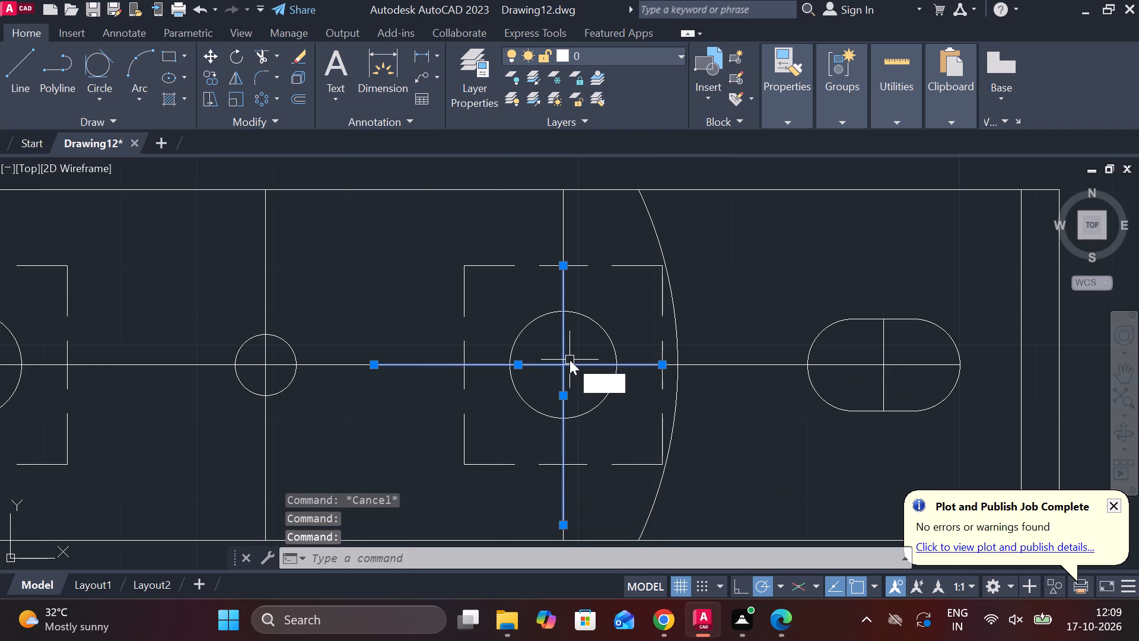
key(space)
Erase the lower view's long horizontal centre line and the short horizontal line inside the right slot.
scroll(569, 360, down, 1)
scroll(622, 381, down, 1)
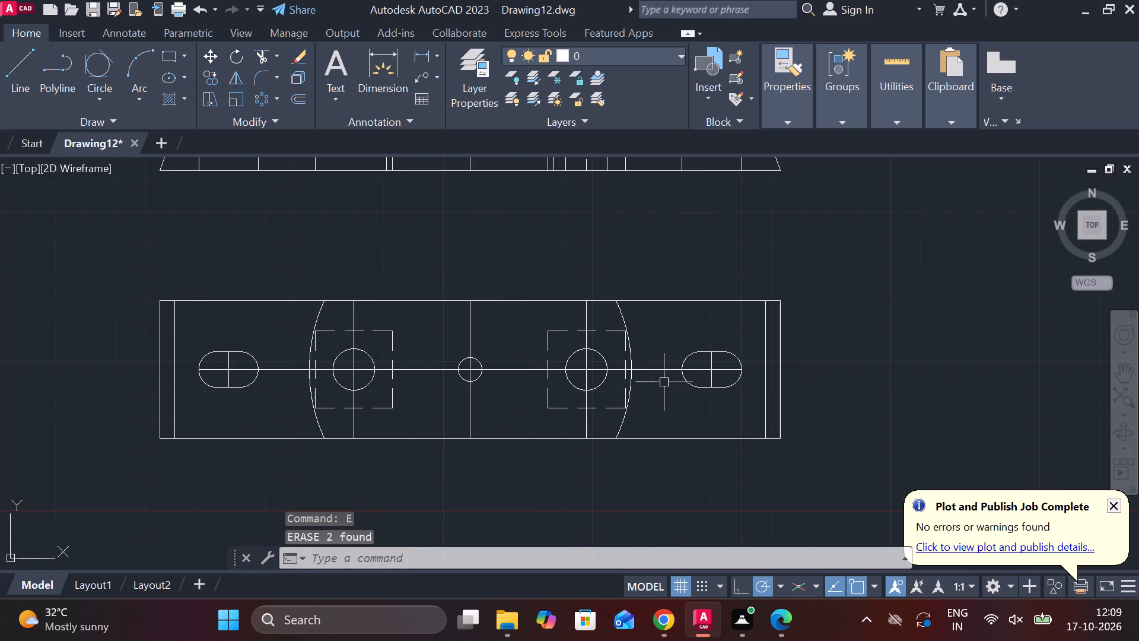
scroll(597, 386, down, 1)
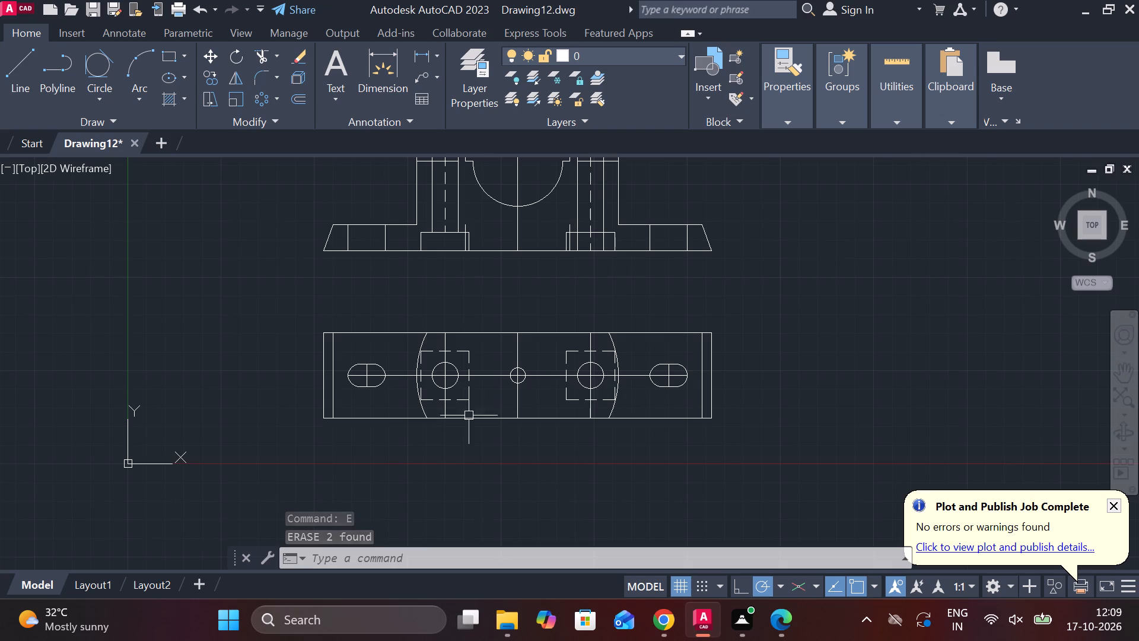
click(408, 373)
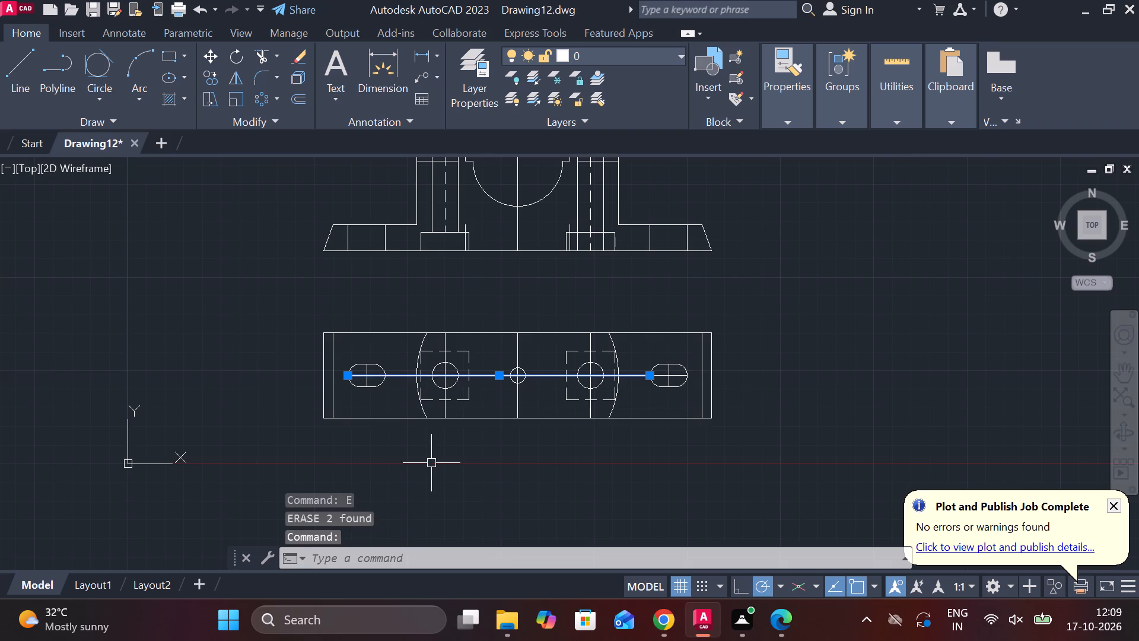
text(E)
key(space)
scroll(367, 375, up, 3)
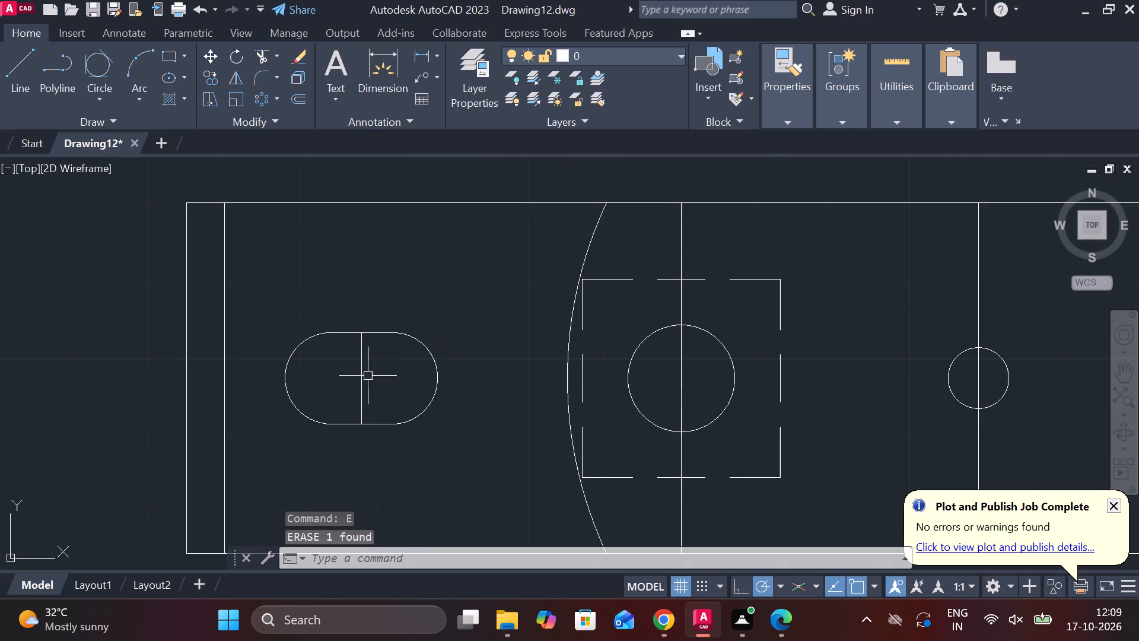
scroll(372, 375, down, 3)
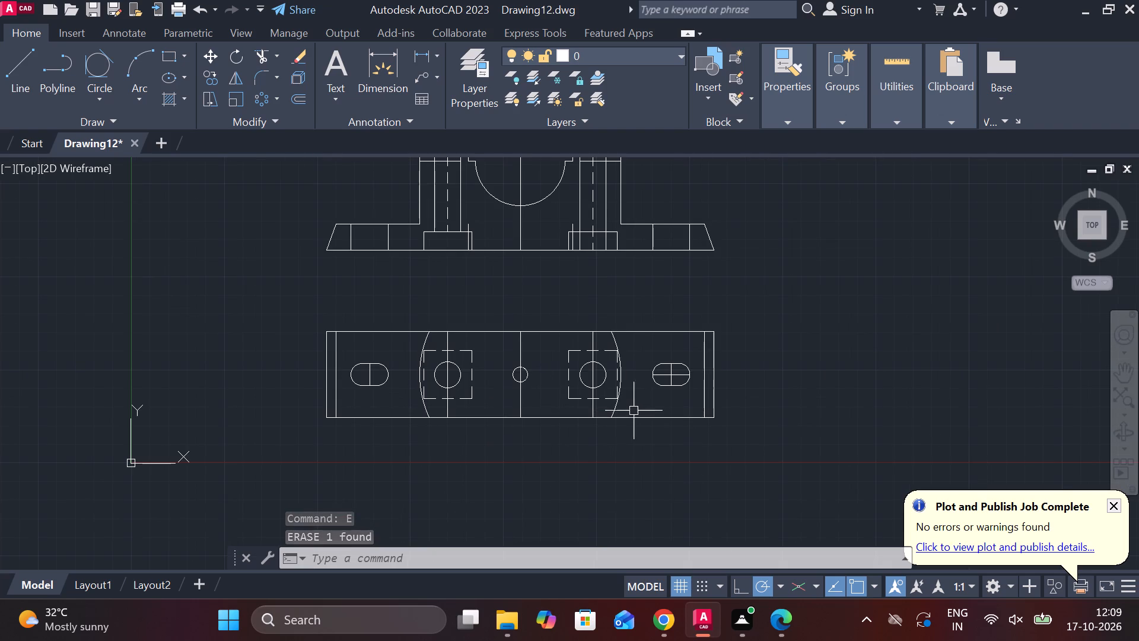
scroll(658, 412, up, 2)
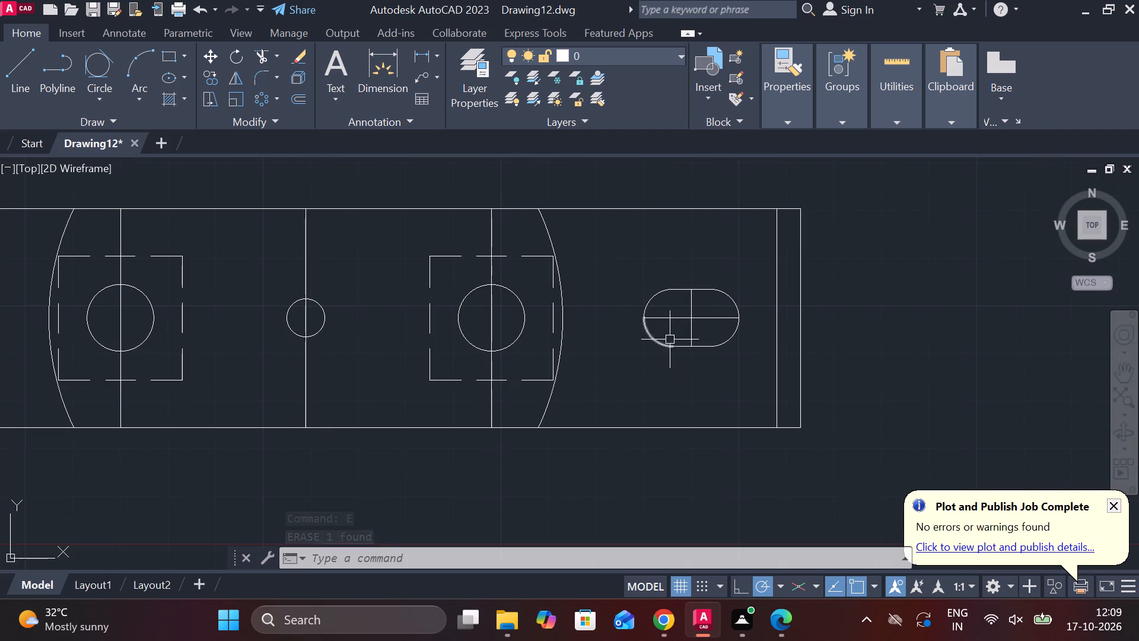
click(669, 322)
text(E)
key(space)
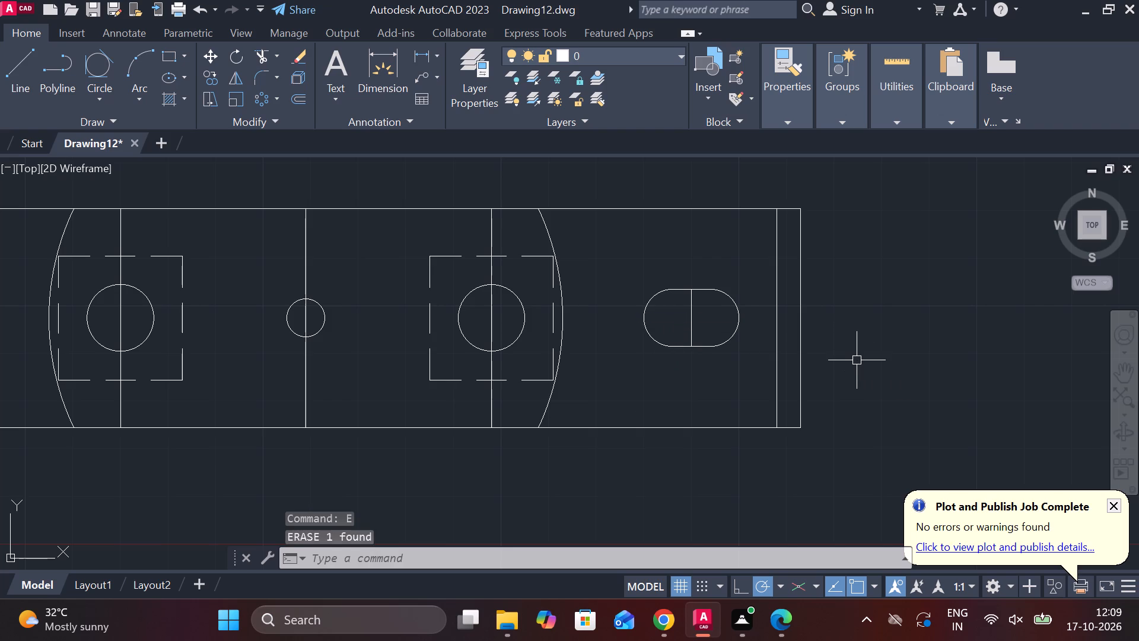
Erase the two short stray vertical lines at the inner sides of the bolt-head recesses in the front view's base.
scroll(809, 371, down, 1)
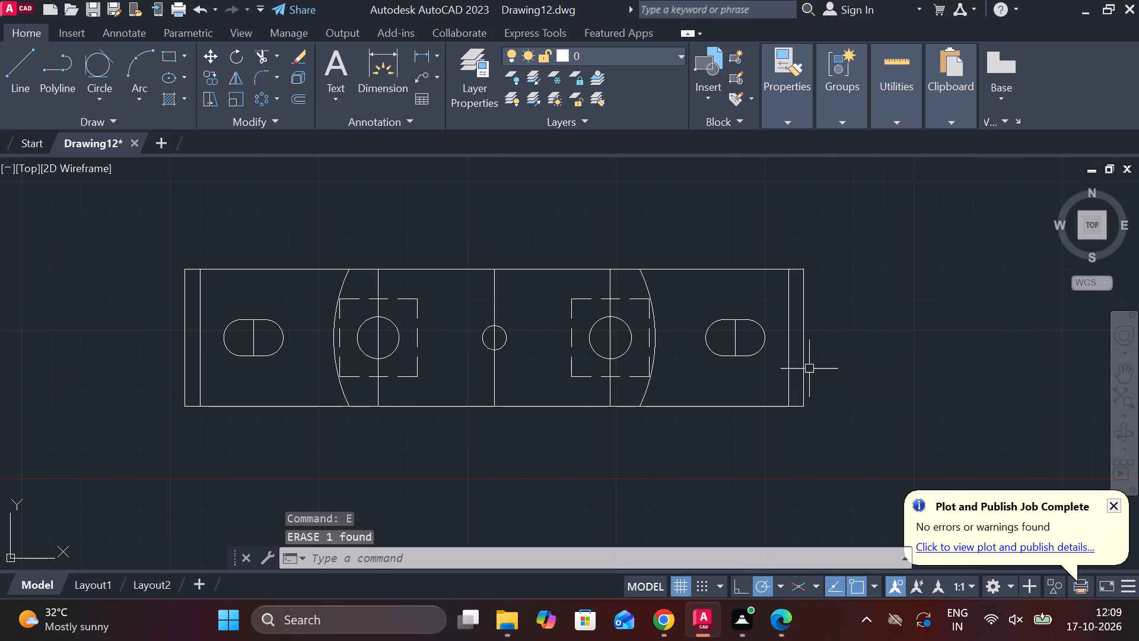
middle_drag(501, 311, 511, 313)
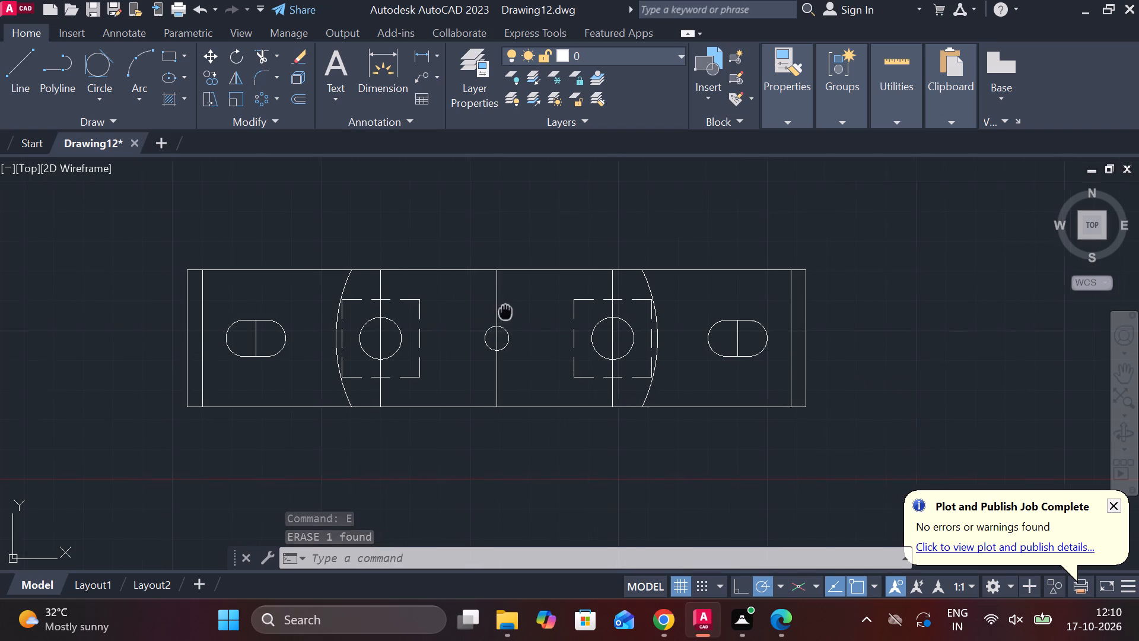
middle_drag(511, 313, 532, 337)
middle_drag(481, 285, 548, 395)
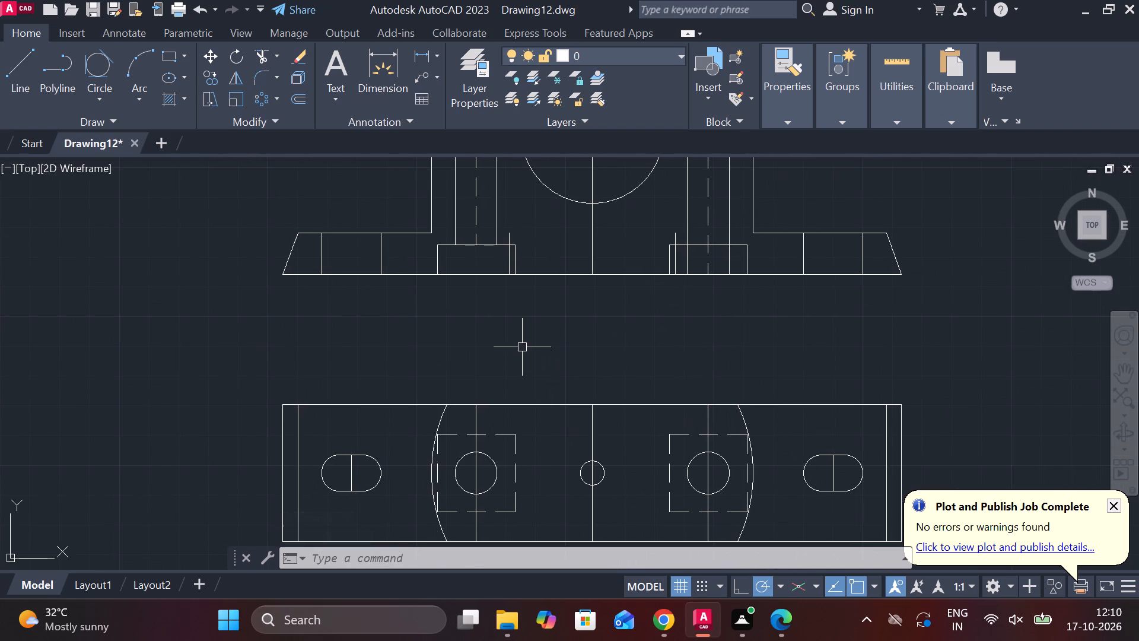
click(511, 235)
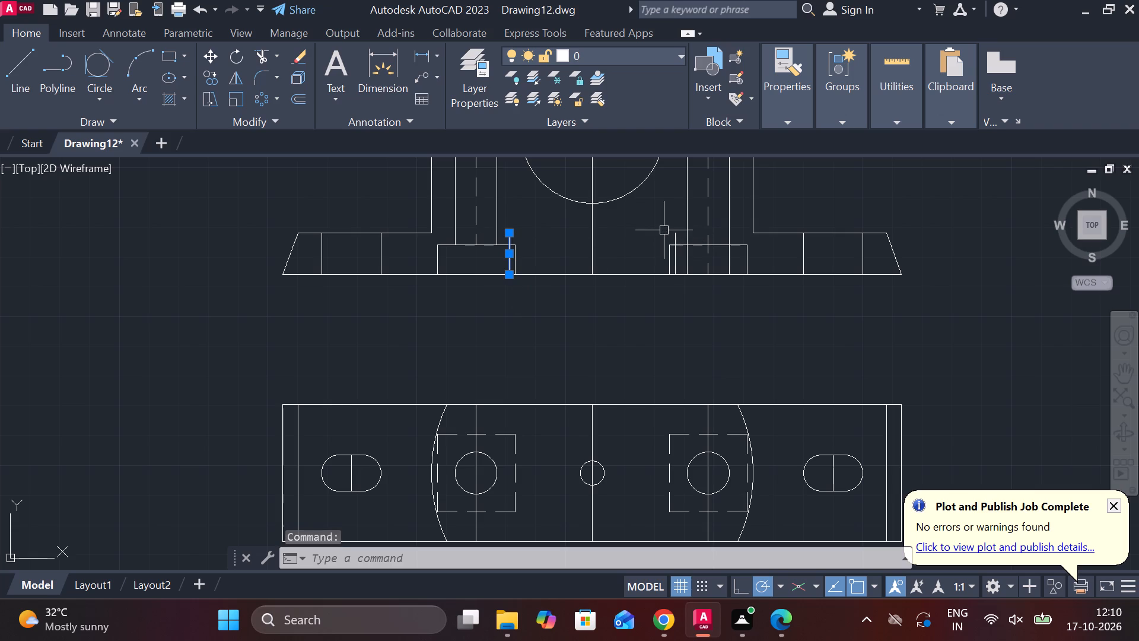
click(674, 233)
text(E)
key(space)
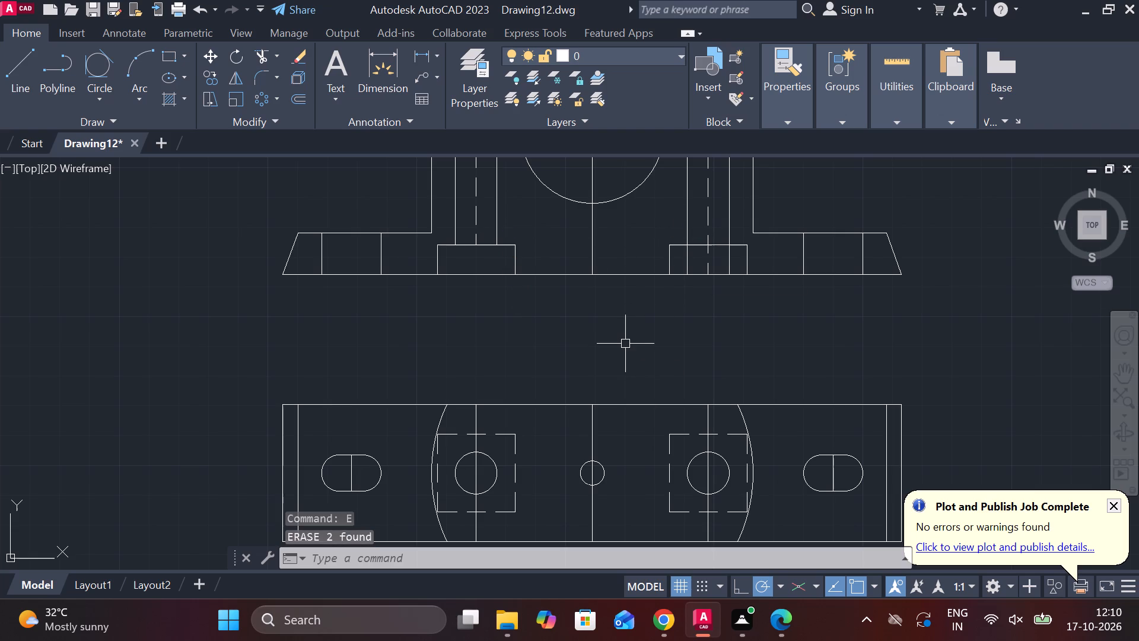
Project a vertical line about 138 long from the front view's left bearing-seat step corner to the lower view's bottom edge.
scroll(607, 346, down, 2)
scroll(607, 346, up, 1)
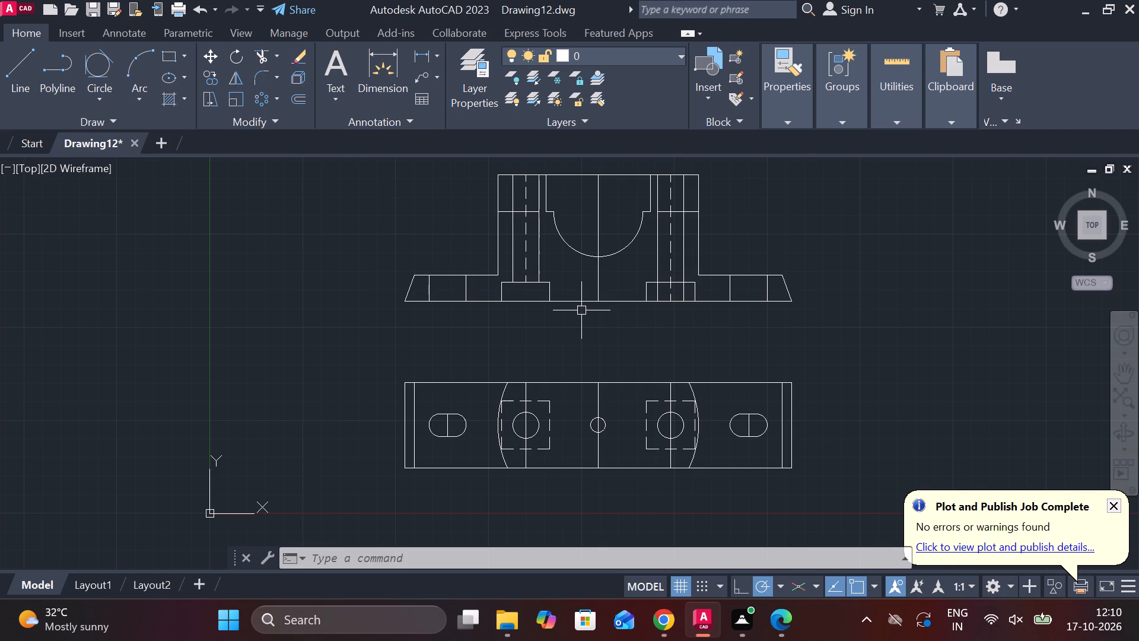
key(l)
key(Return)
scroll(529, 219, up, 2)
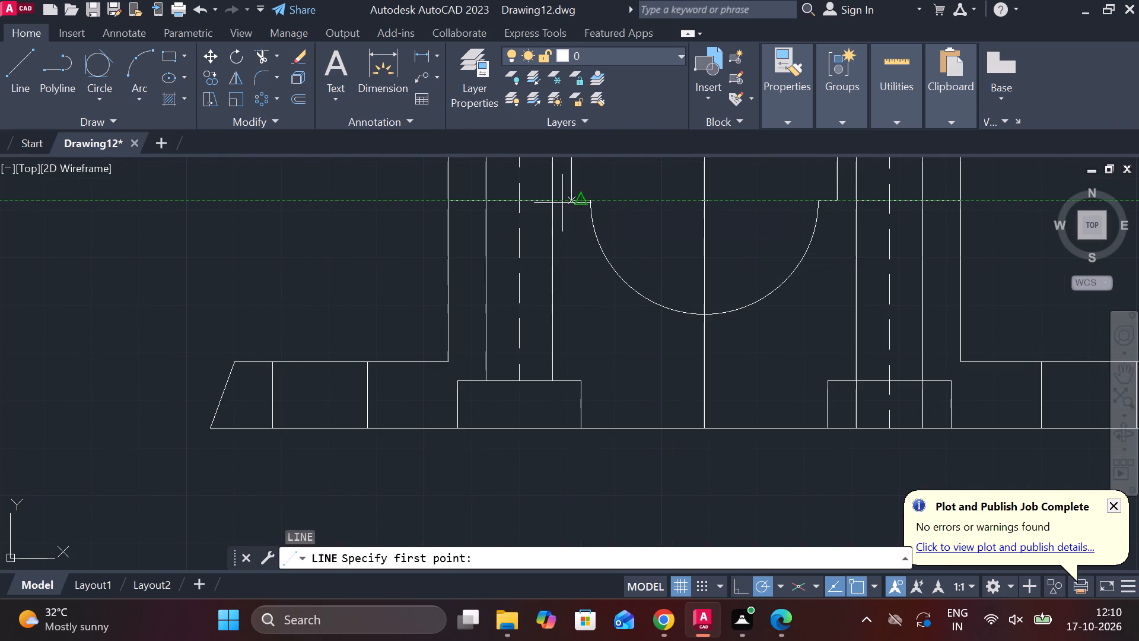
click(568, 199)
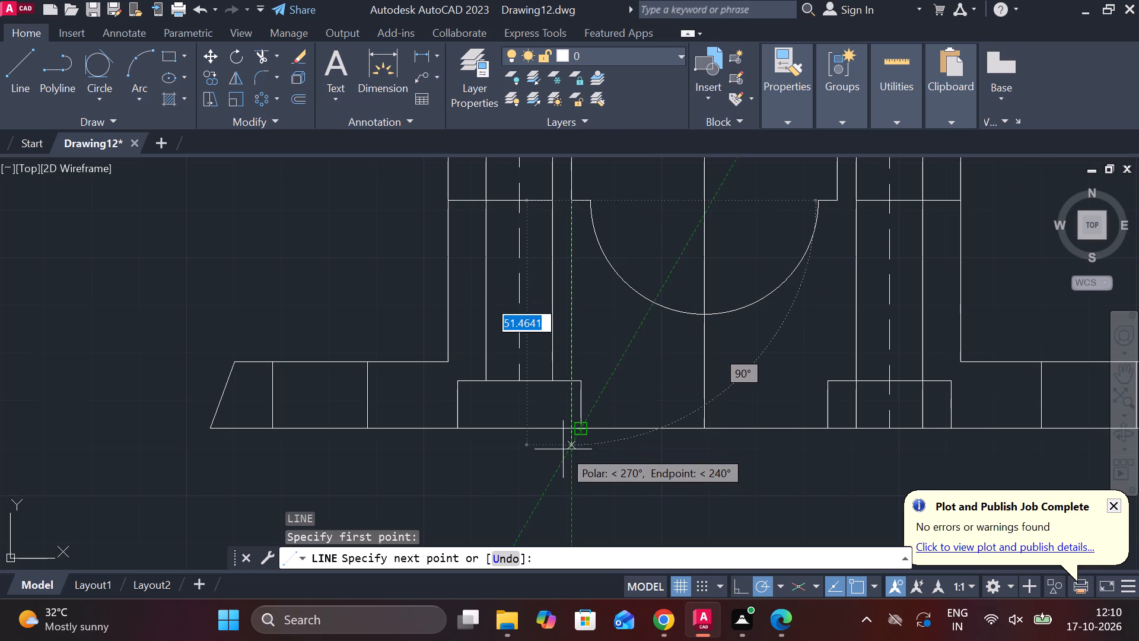
middle_drag(563, 449, 605, 100)
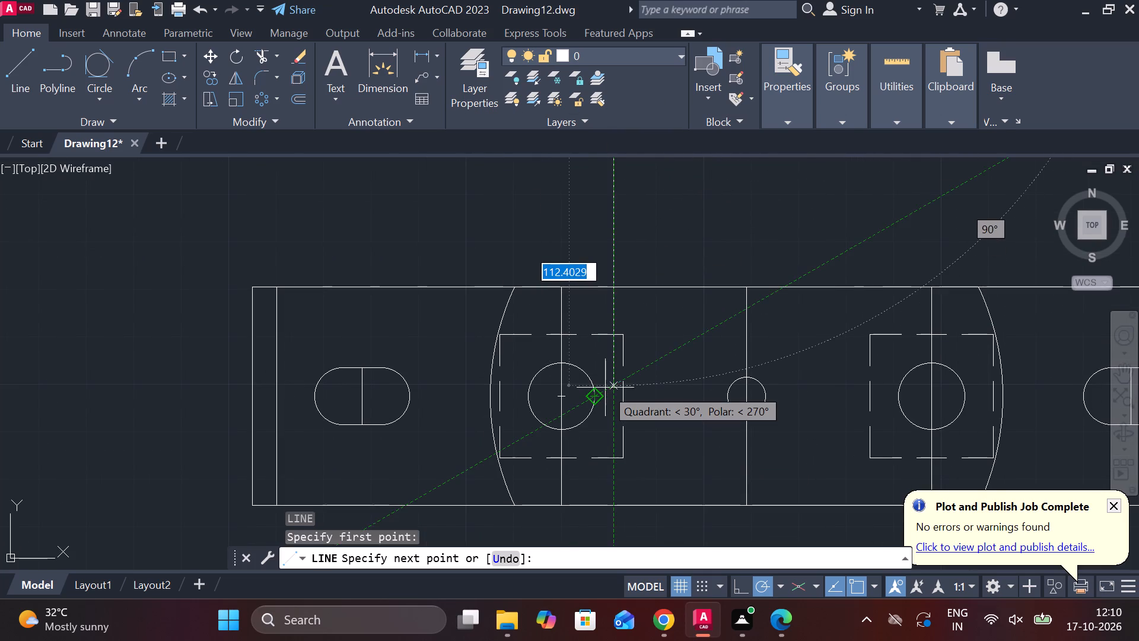
click(609, 509)
key(Escape)
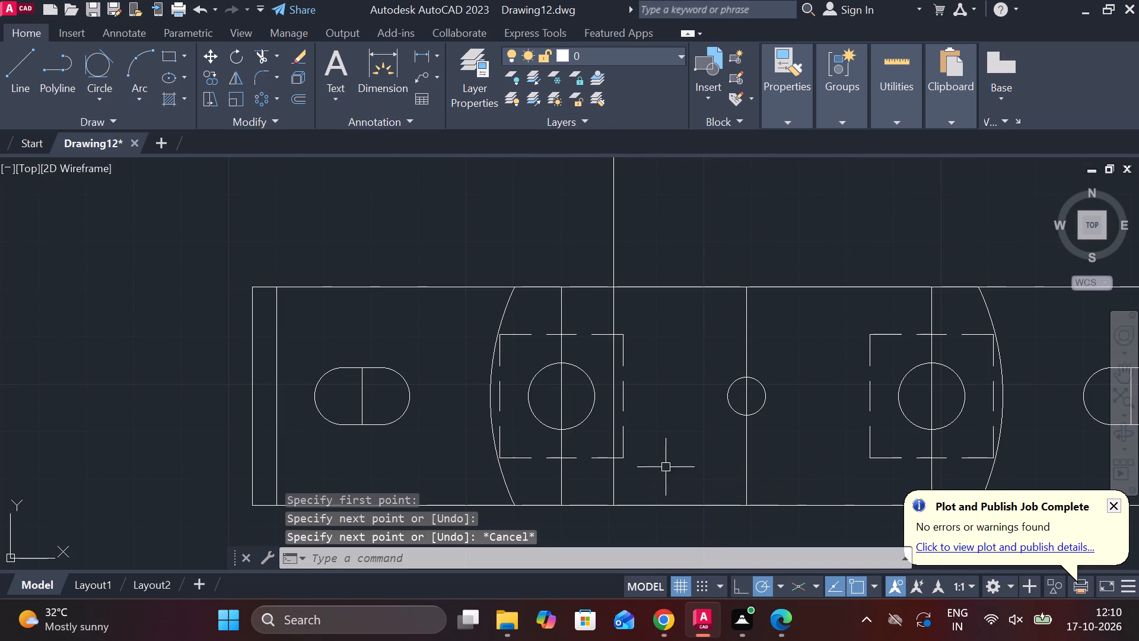
Project a second vertical line from the left end of the front view's semicircle to the lower view's bottom edge.
scroll(675, 250, down, 1)
middle_drag(685, 226, 586, 445)
key(space)
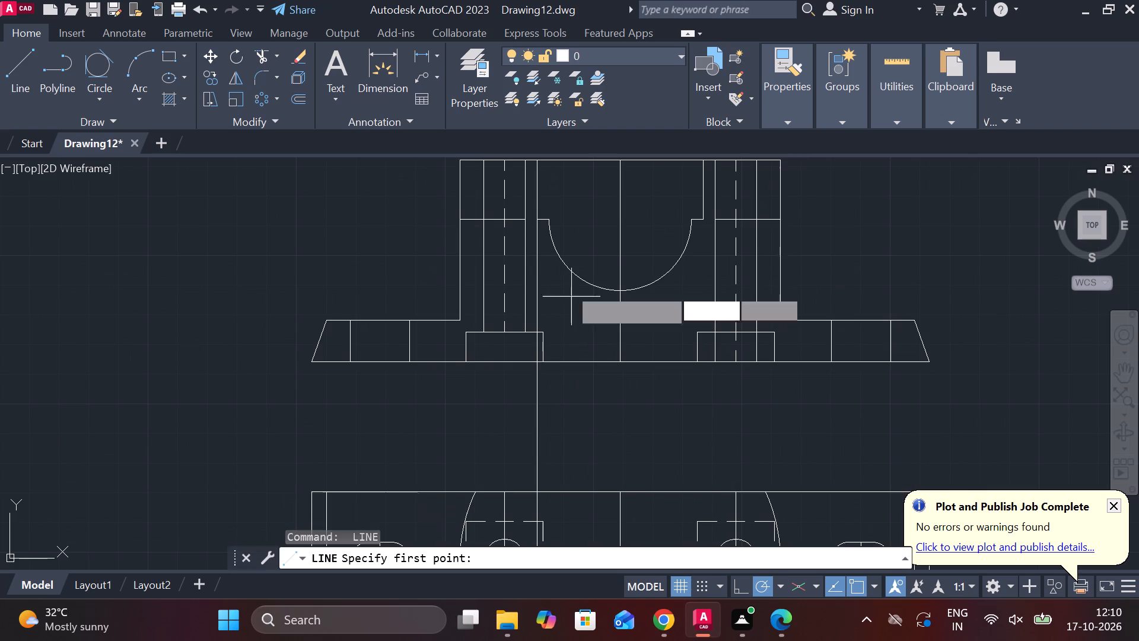
scroll(552, 211, up, 2)
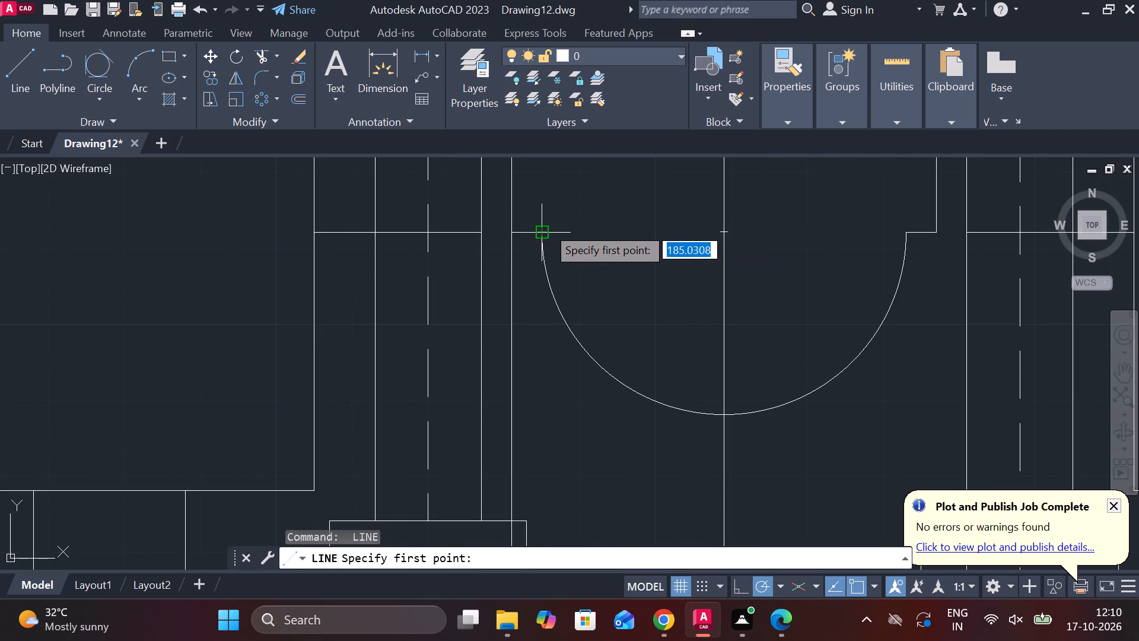
click(546, 226)
scroll(532, 360, down, 2)
middle_drag(536, 470, 599, 115)
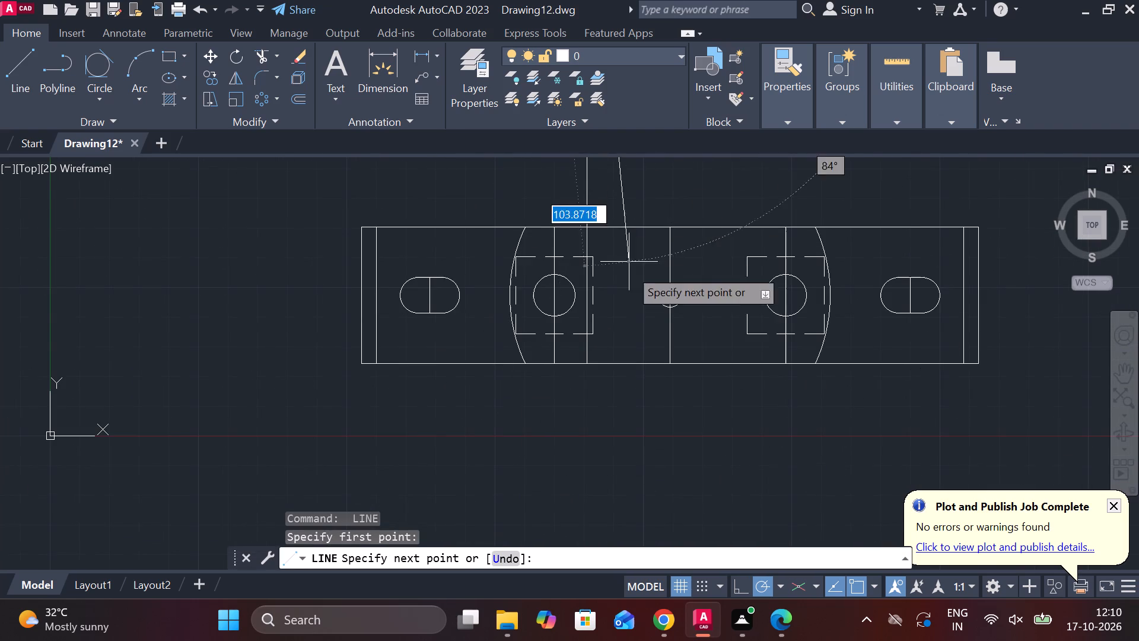
click(596, 361)
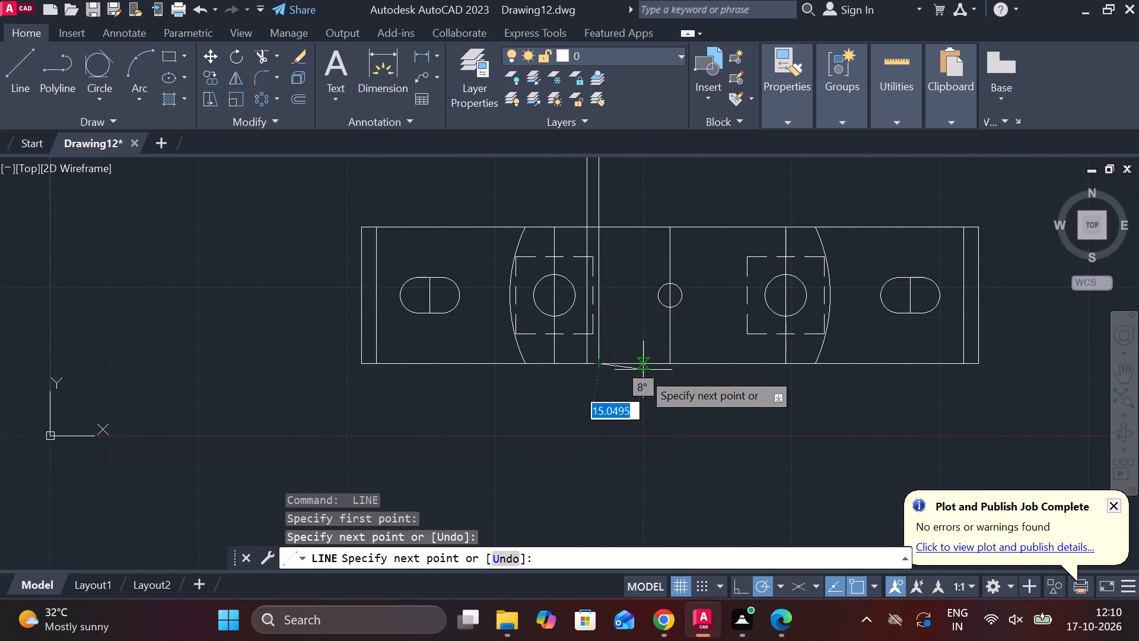
key(Escape)
Trim the parts of both projection lines that lie above the lower view's top edge.
text(TR)
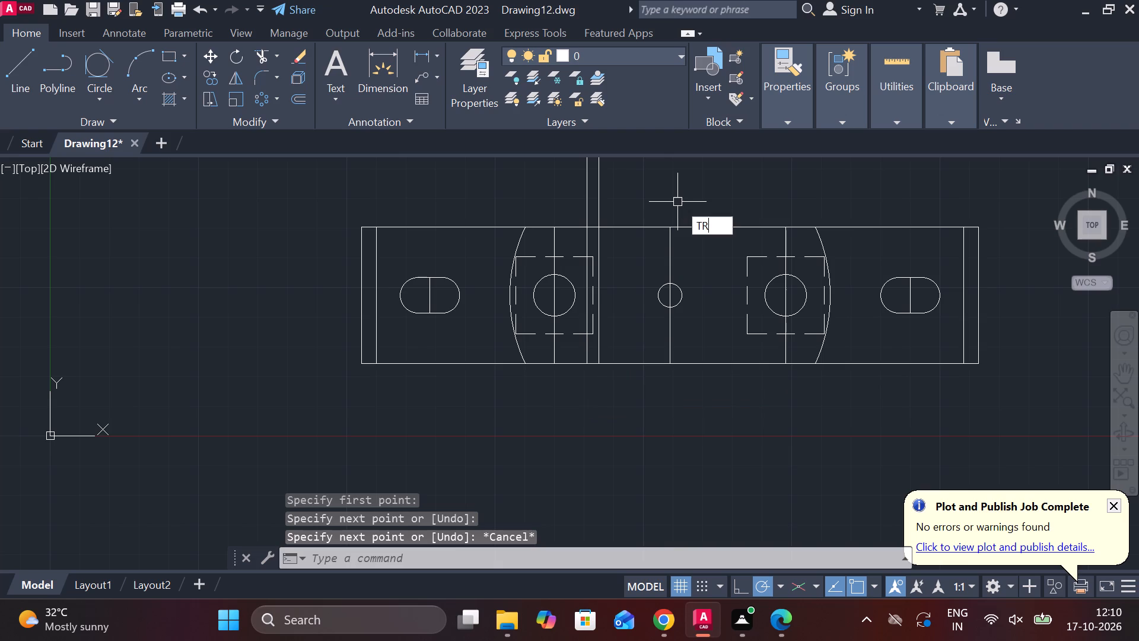
key(space)
drag(663, 184, 524, 189)
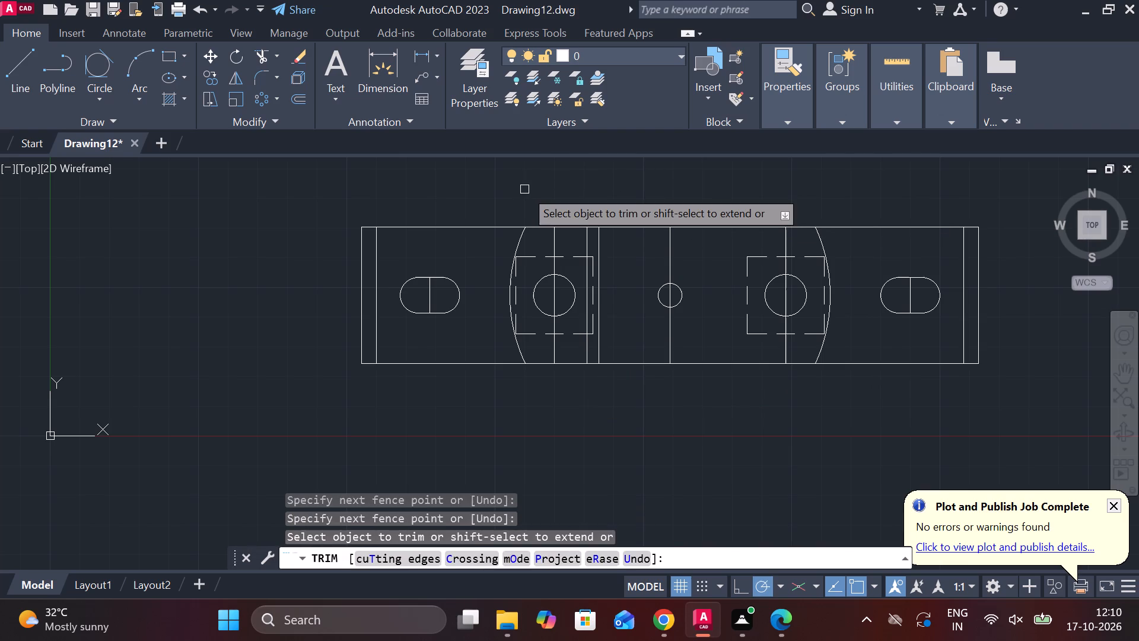
key(Escape)
Mirror the two trimmed vertical lines about the lower view's vertical centre line, keeping the originals.
middle_drag(591, 167, 534, 341)
middle_drag(578, 306, 530, 452)
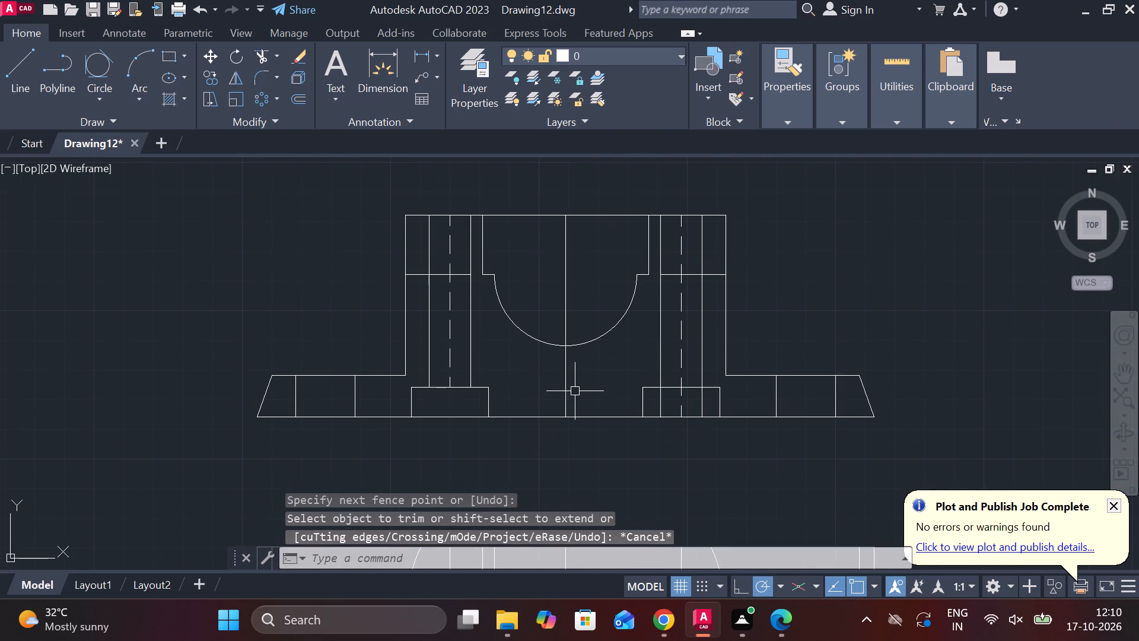
scroll(571, 397, down, 1)
middle_drag(597, 431, 618, 265)
scroll(568, 408, up, 1)
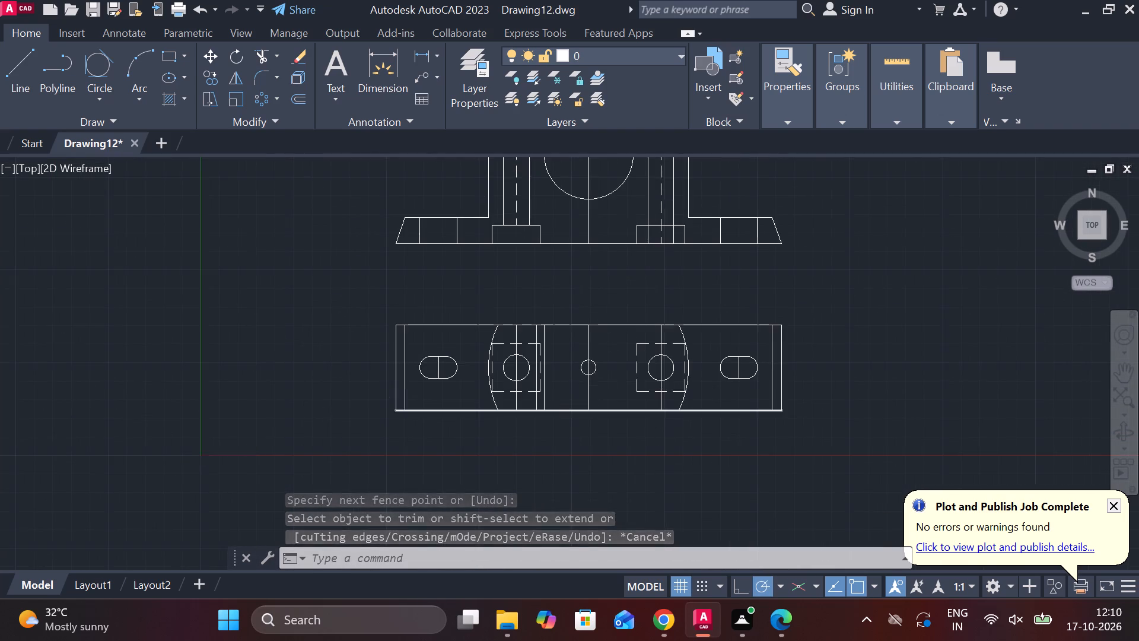
key(Escape)
click(530, 393)
click(516, 395)
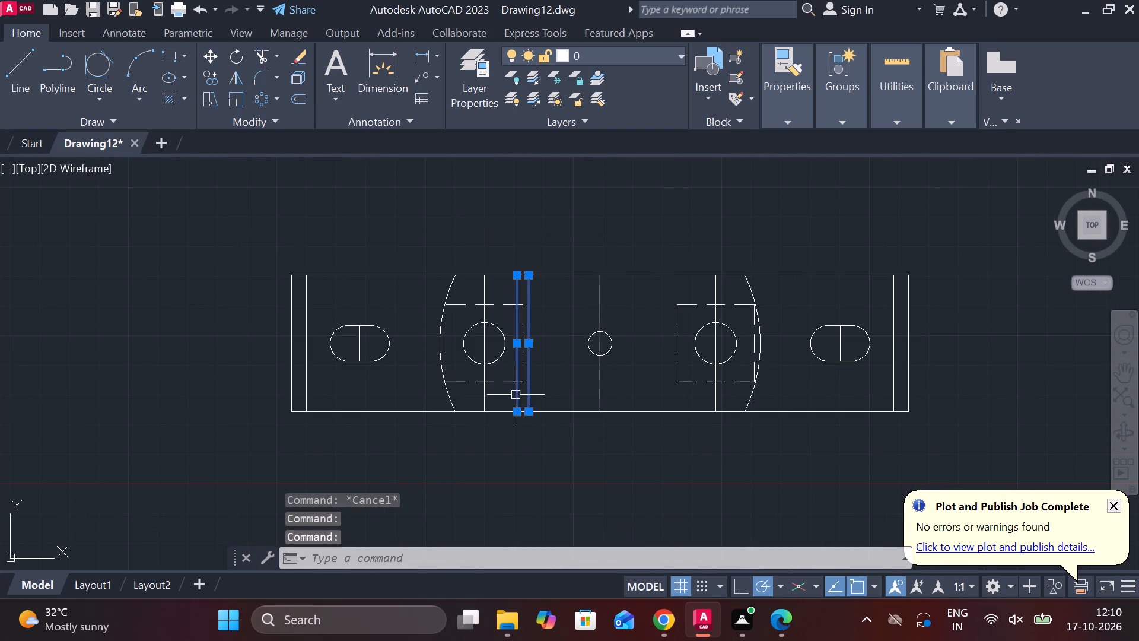
text(MI)
key(Return)
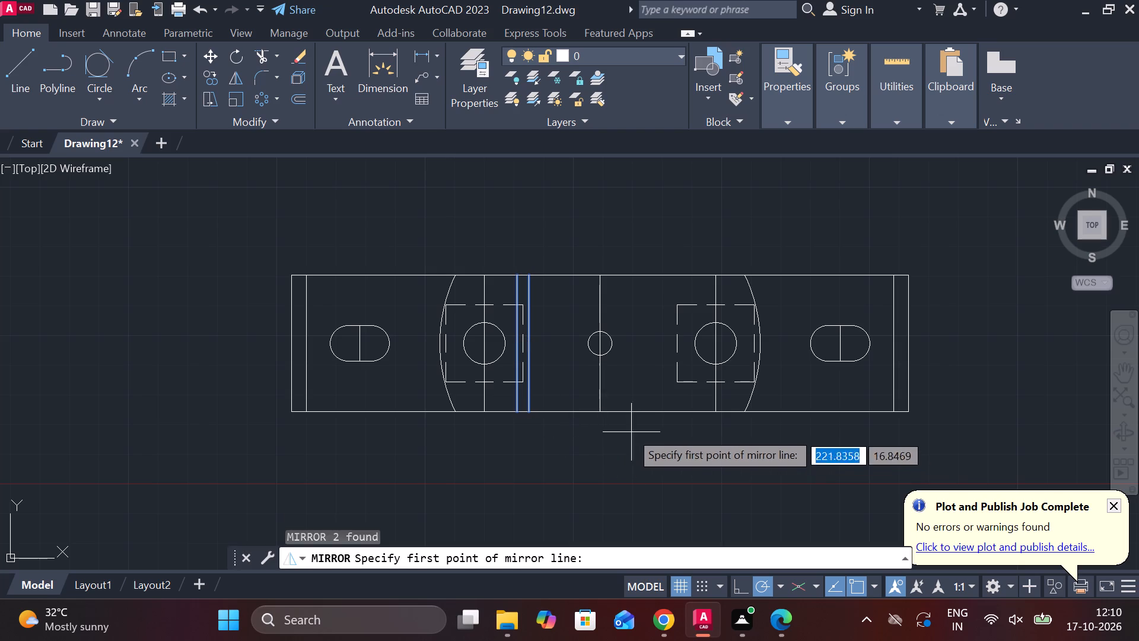
click(607, 407)
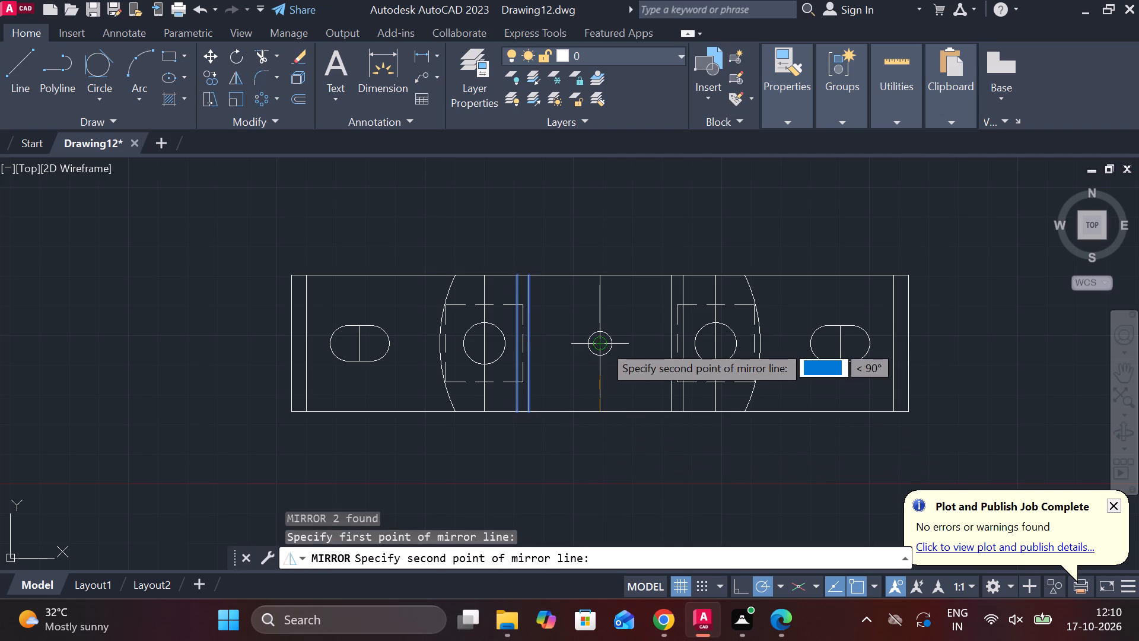
click(603, 344)
drag(651, 409, 603, 344)
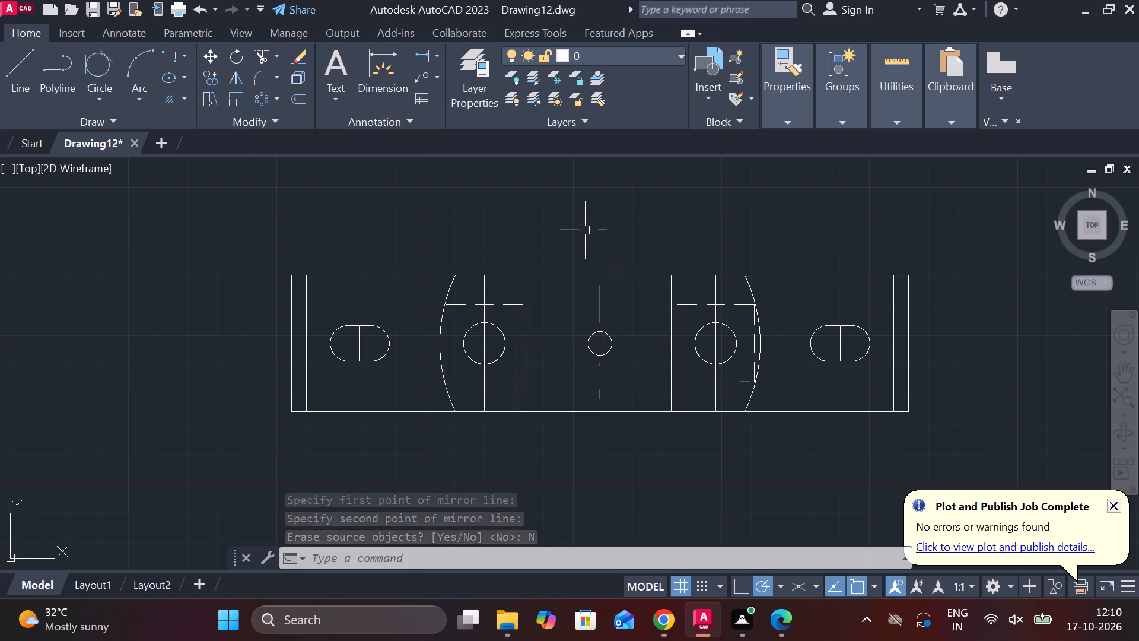
key(Escape)
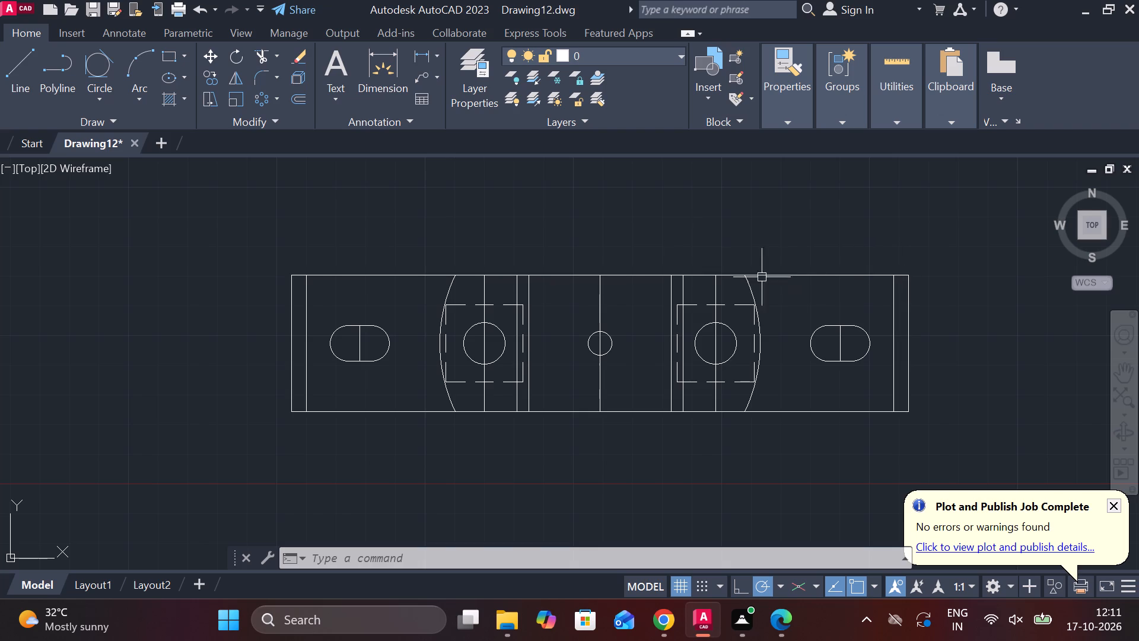
Add a linear dimension for the lower view's overall length, placed below its bottom edge.
middle_drag(685, 230, 696, 230)
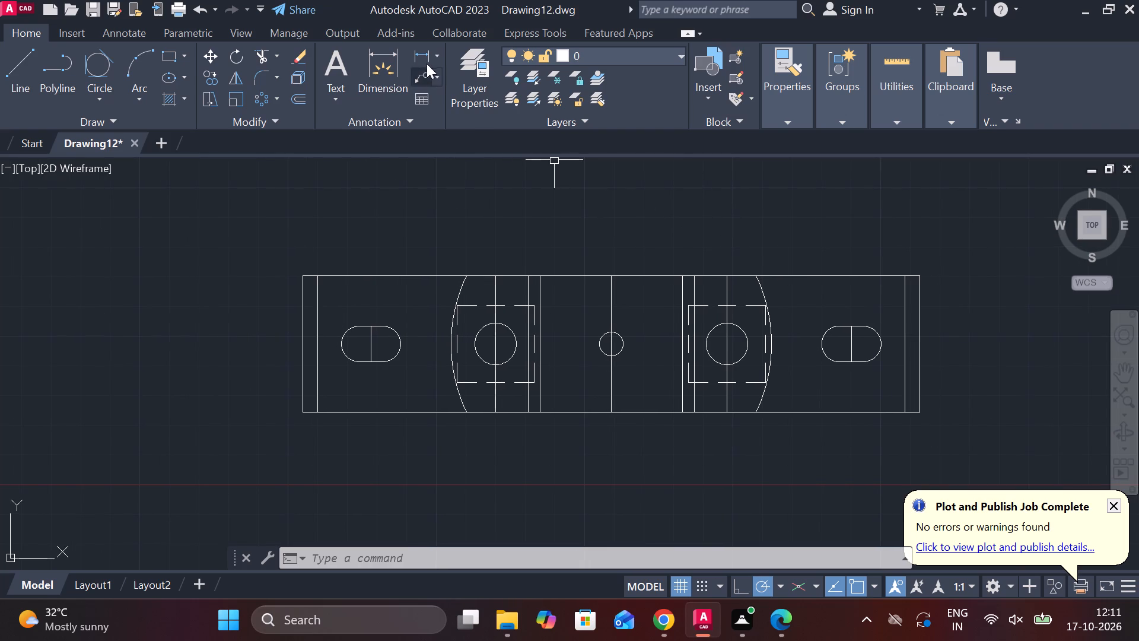
click(419, 57)
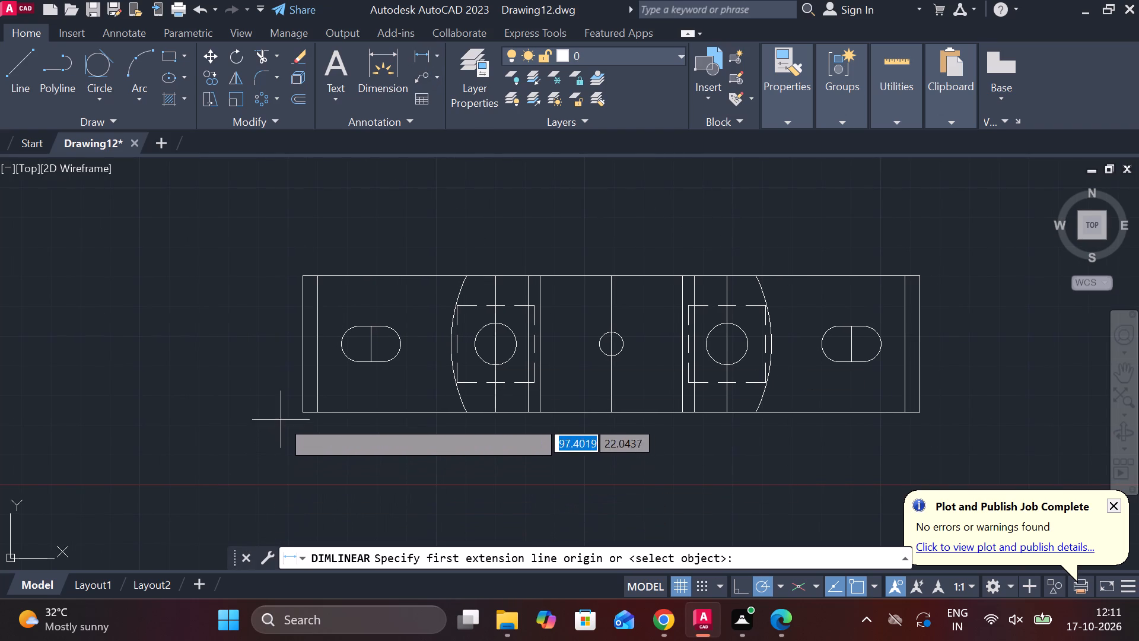
click(301, 415)
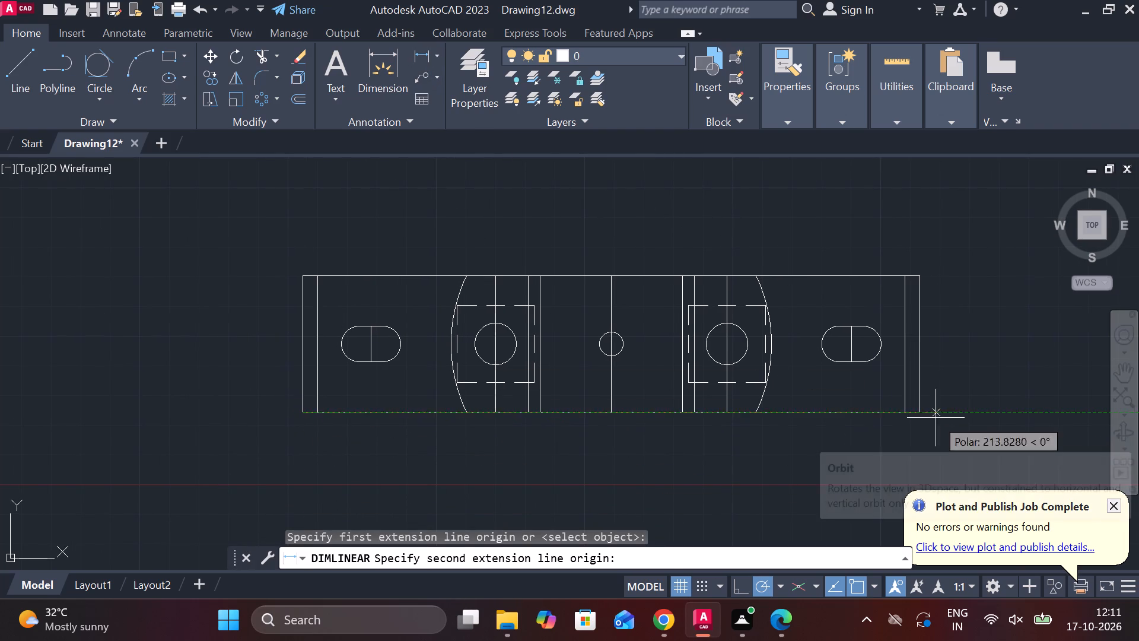
click(924, 411)
middle_drag(644, 469, 648, 401)
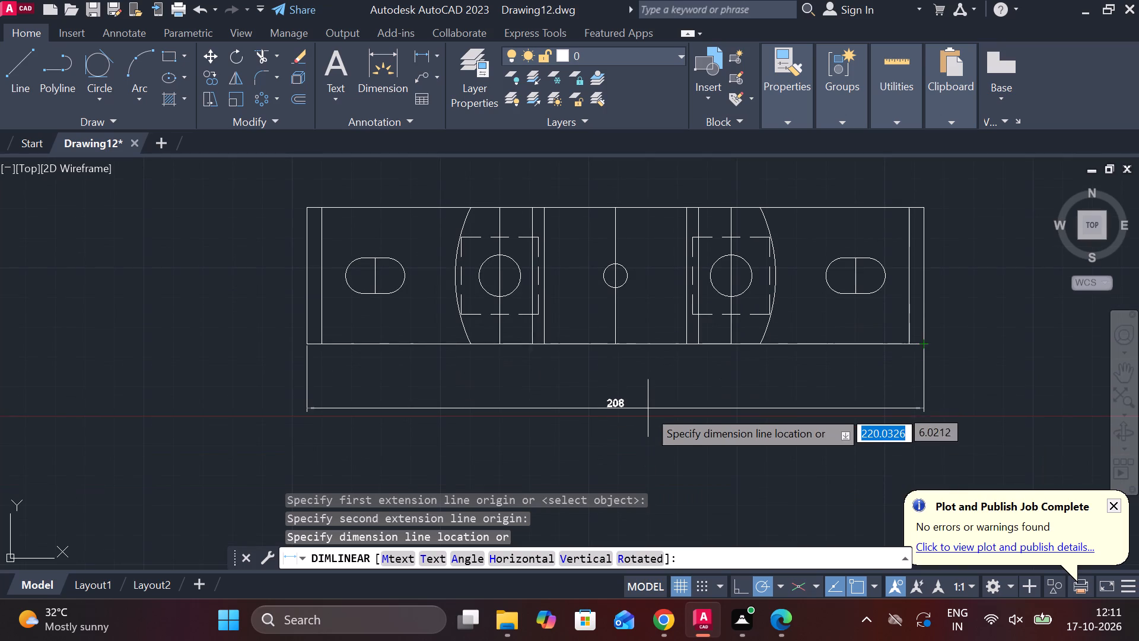
click(648, 433)
key(Escape)
scroll(678, 415, down, 1)
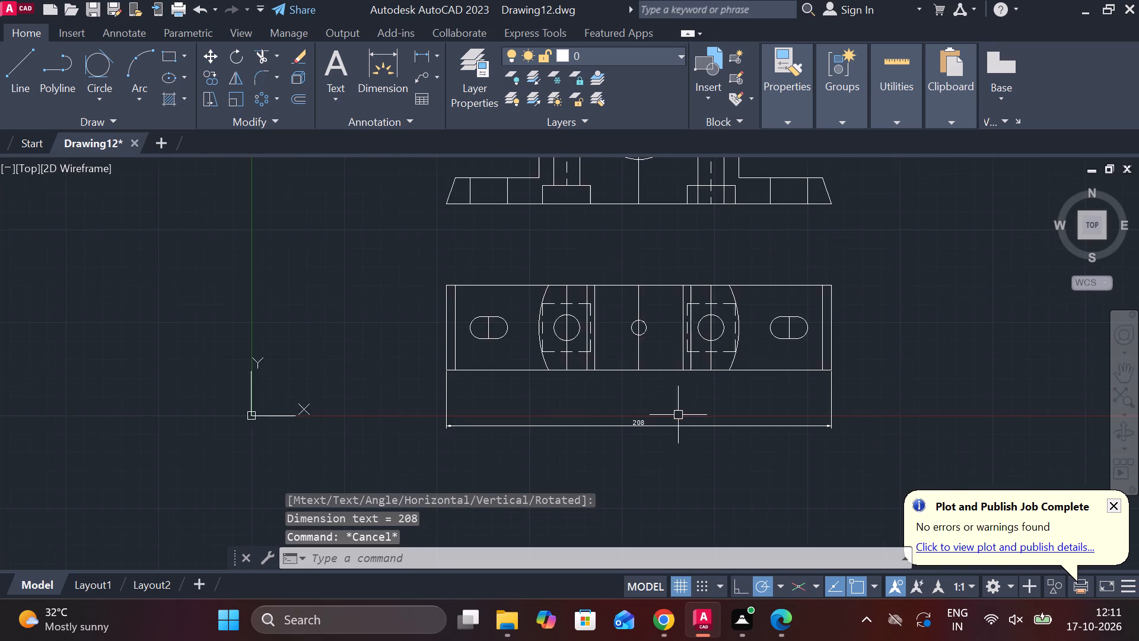
scroll(678, 415, down, 1)
scroll(678, 420, up, 1)
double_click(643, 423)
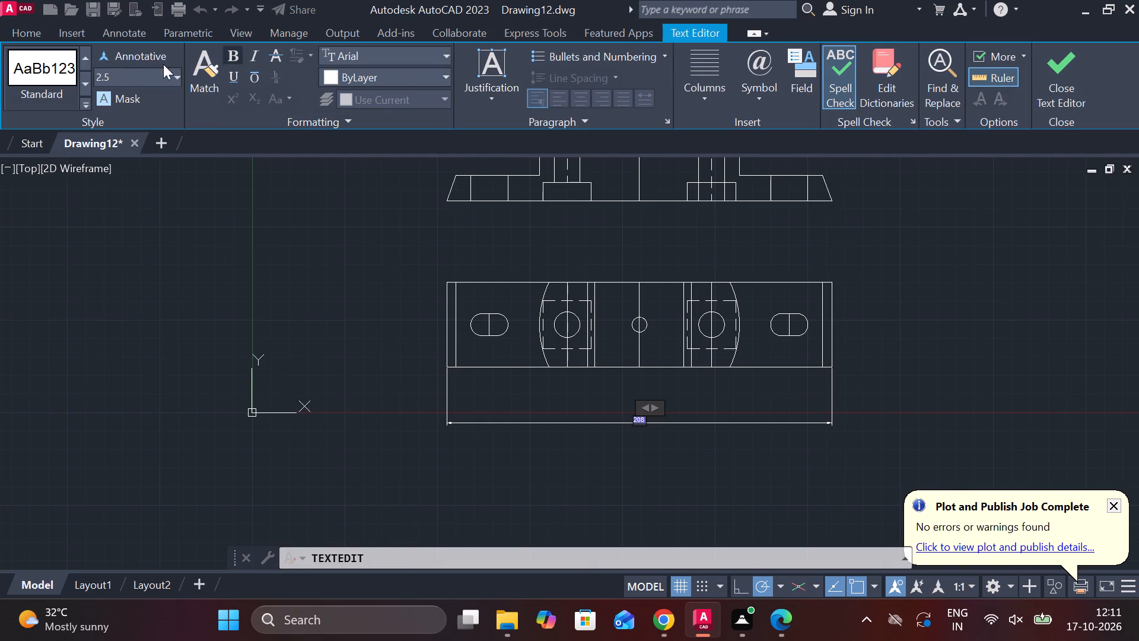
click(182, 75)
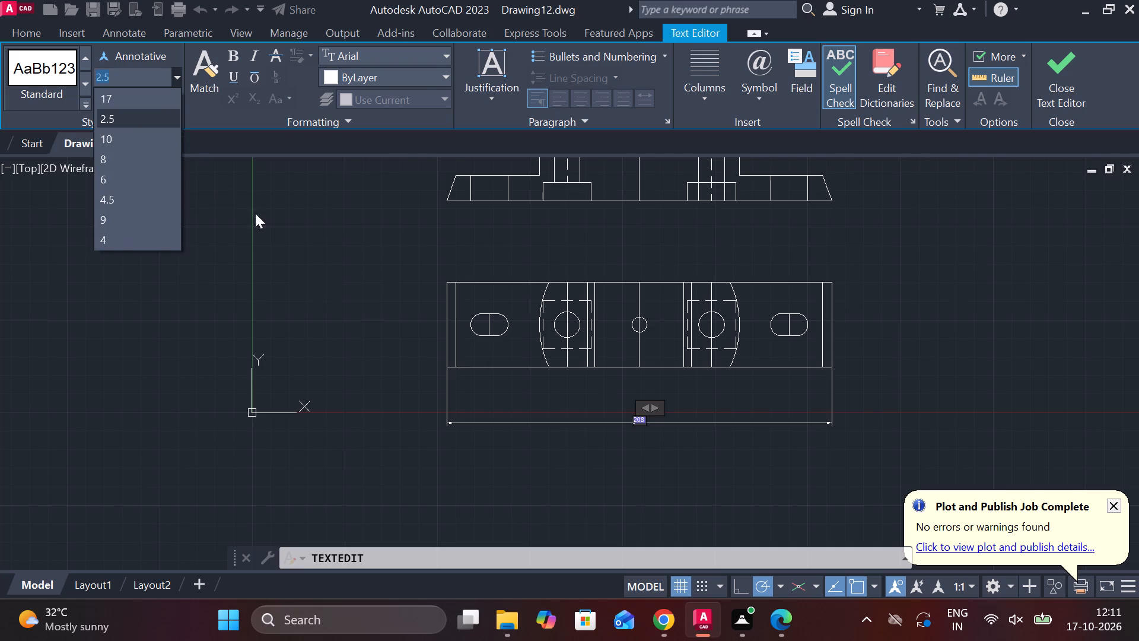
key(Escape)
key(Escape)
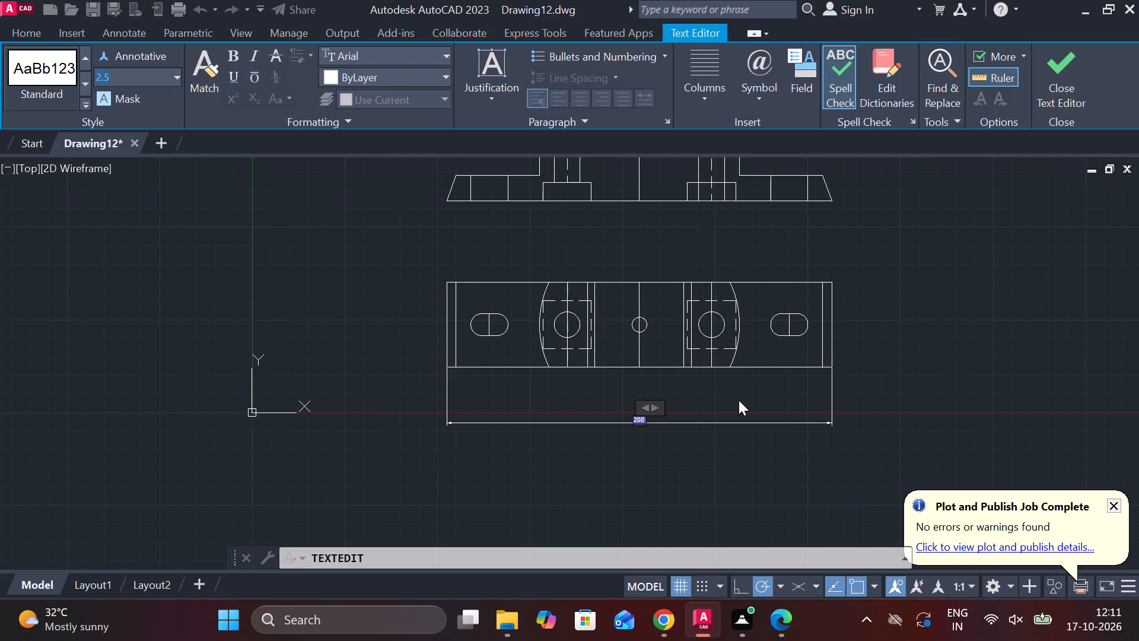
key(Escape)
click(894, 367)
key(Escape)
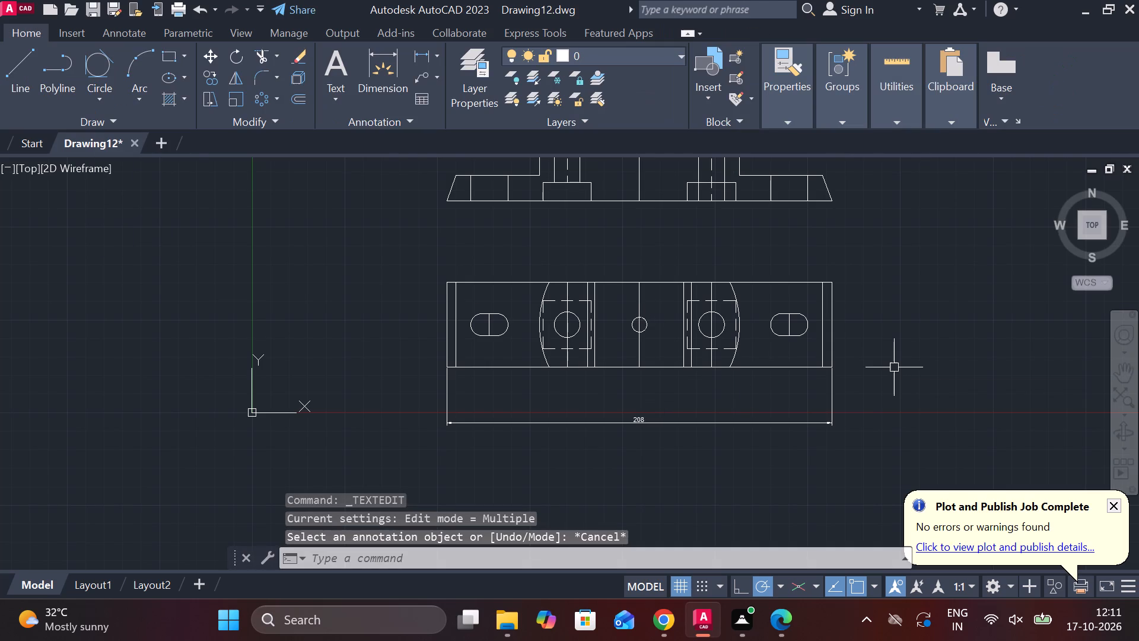
Modify the ISO-25 dimension style, setting its arrow size to 5.
text(D)
key(space)
click(762, 272)
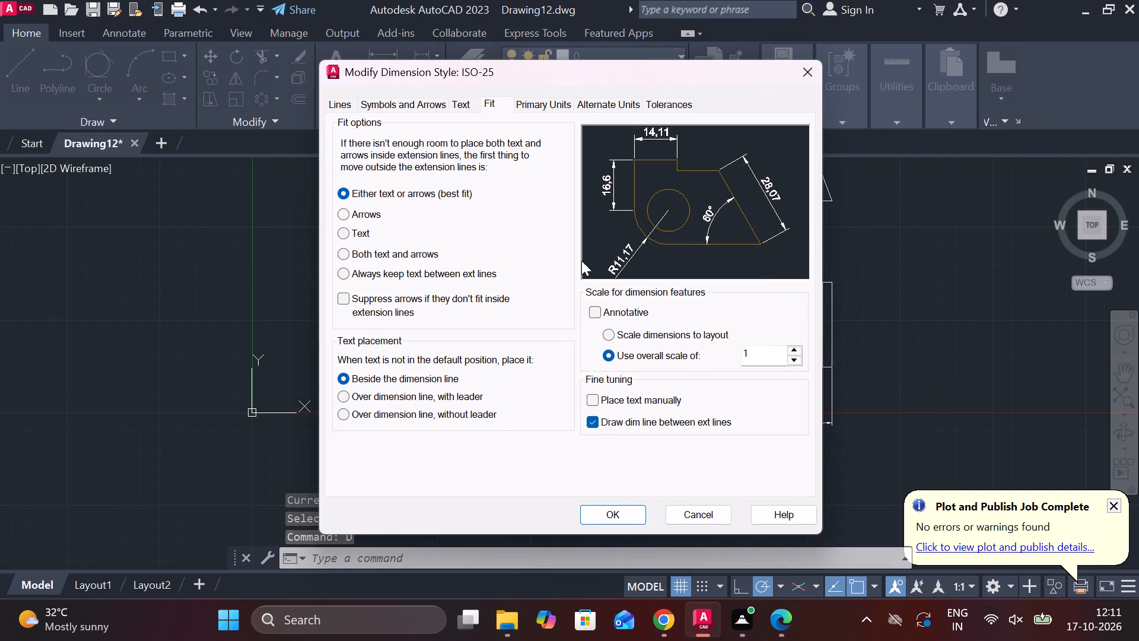
click(410, 94)
click(409, 100)
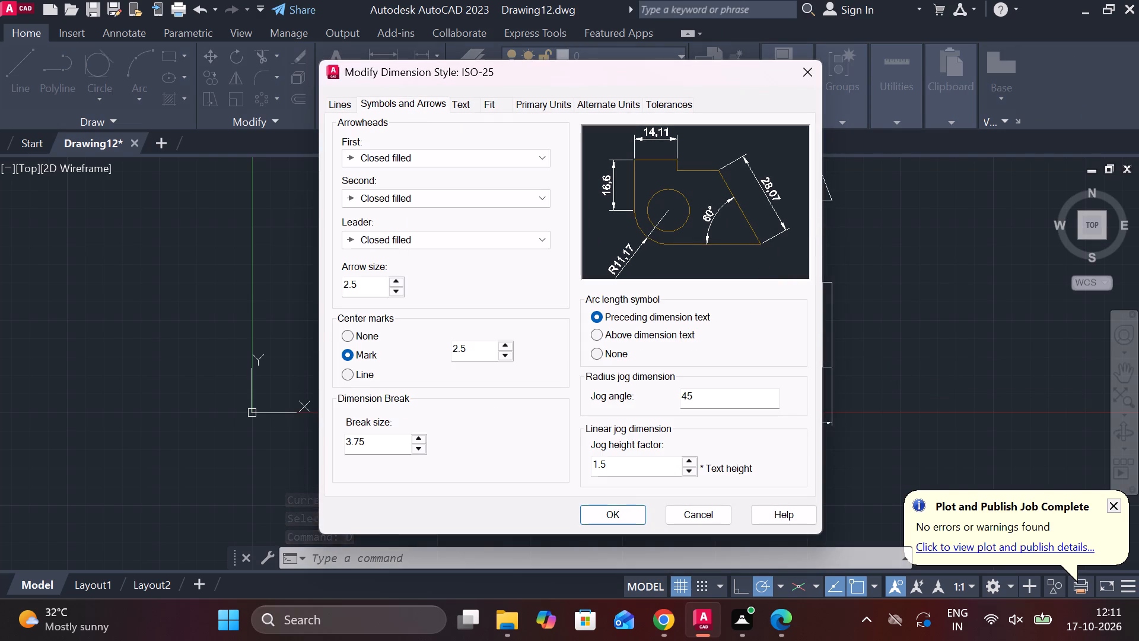
drag(377, 290, 320, 290)
key(5)
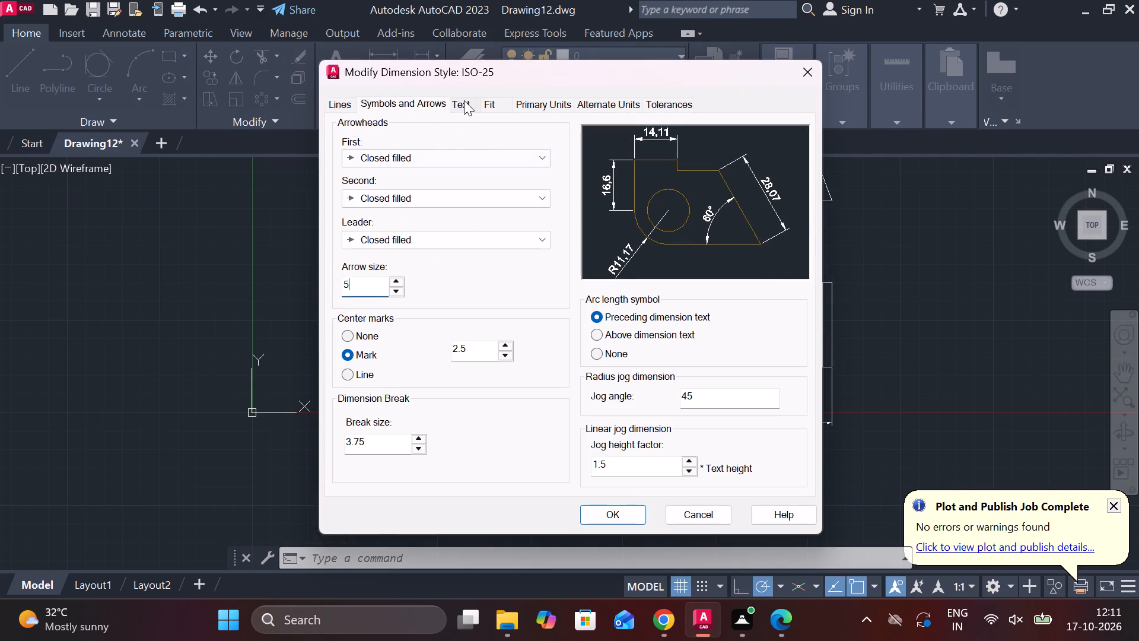
Set the ISO-25 dimension style's text height to 7 and make that style current.
click(464, 100)
drag(524, 232, 471, 239)
key(7)
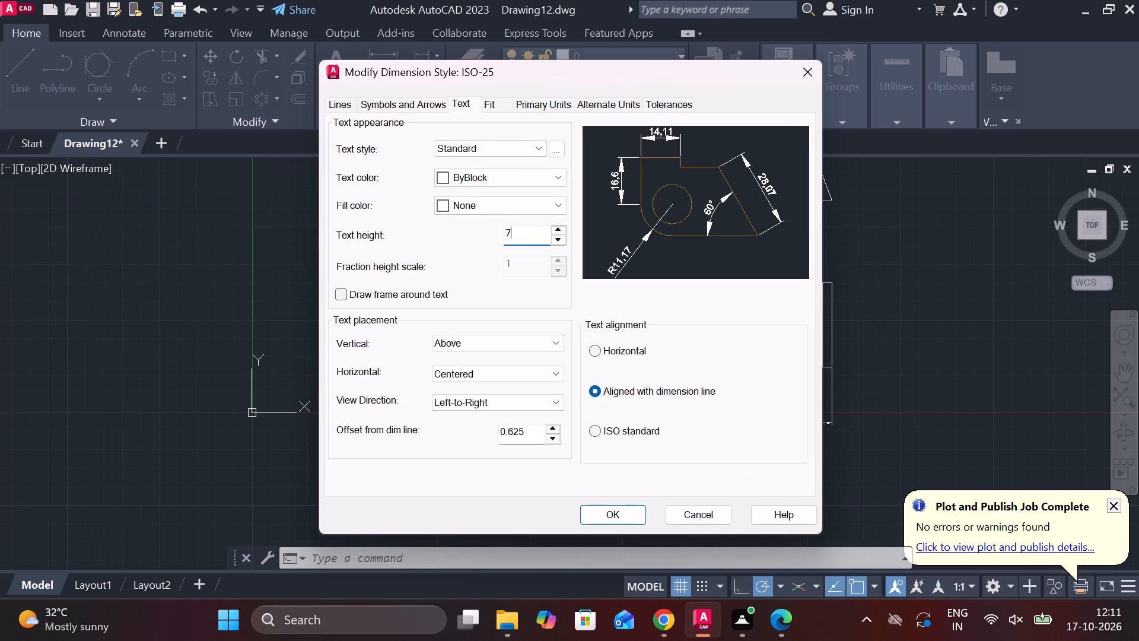
click(615, 513)
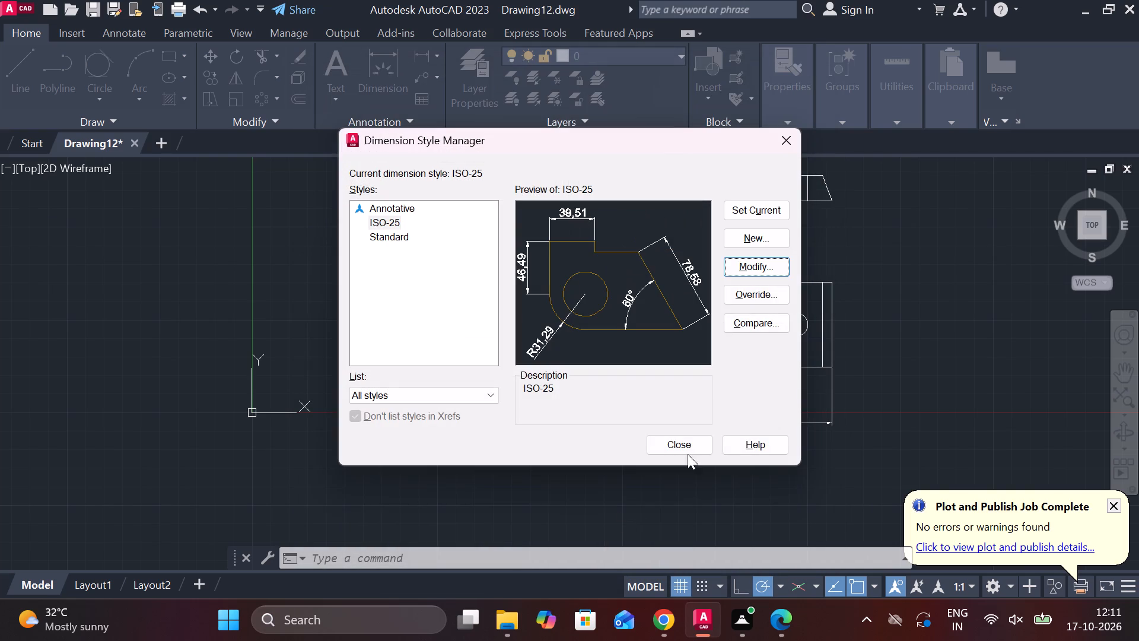
click(751, 217)
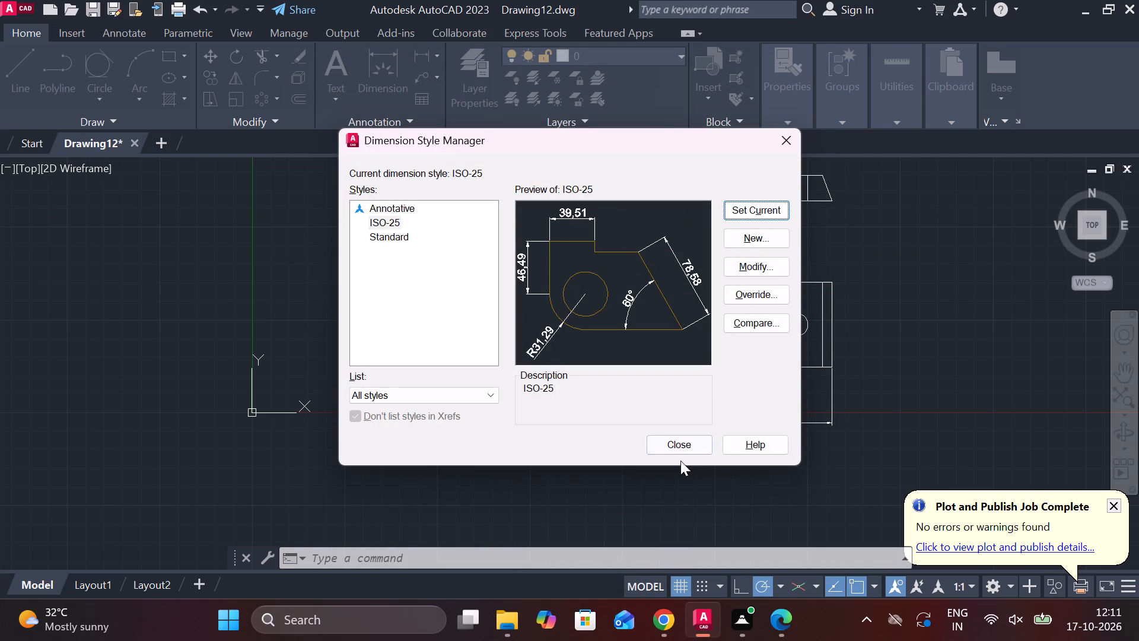
click(680, 461)
click(683, 431)
click(681, 445)
Move the lower view's overall length dimension line about 30 units farther below the view.
scroll(836, 362, down, 1)
middle_drag(843, 357, 746, 388)
scroll(642, 458, up, 2)
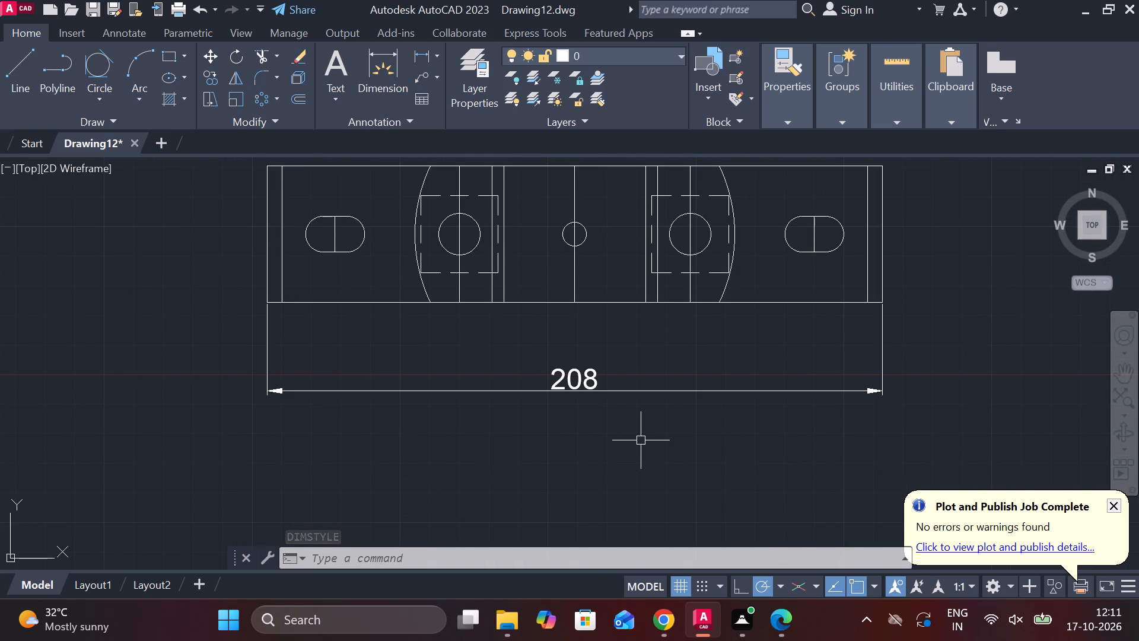
click(573, 386)
click(575, 379)
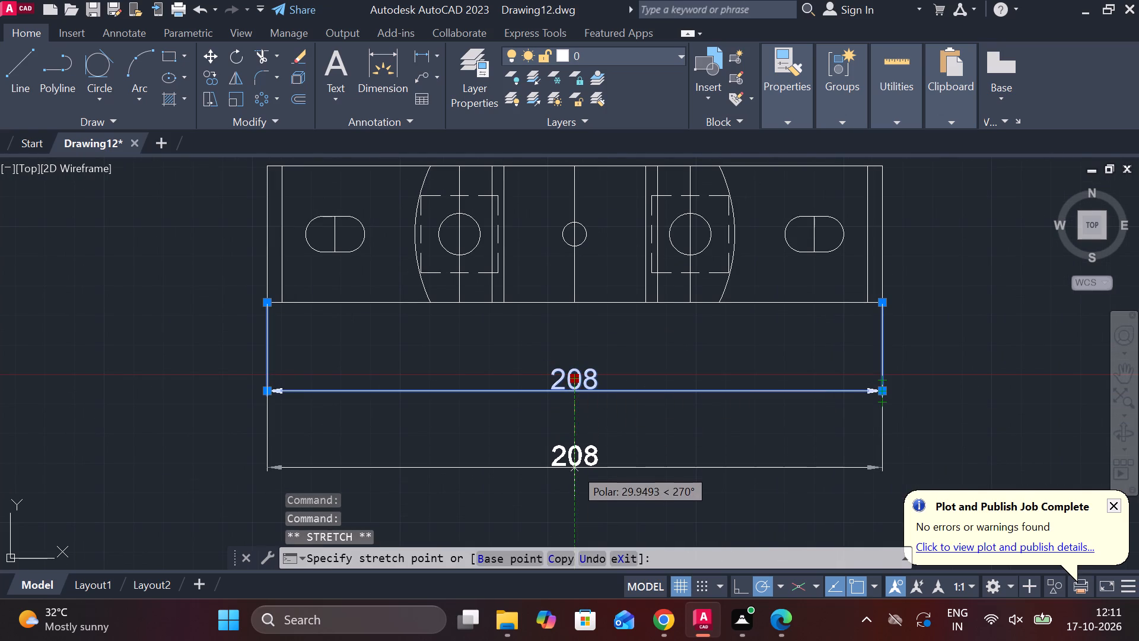
click(574, 468)
key(Escape)
key(space)
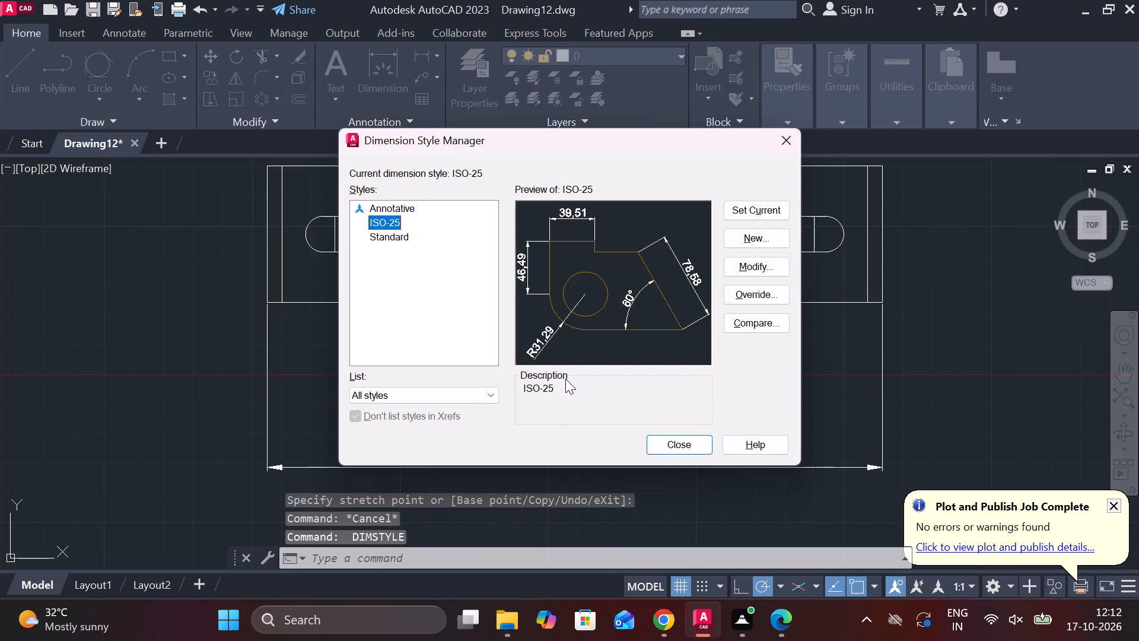
click(694, 444)
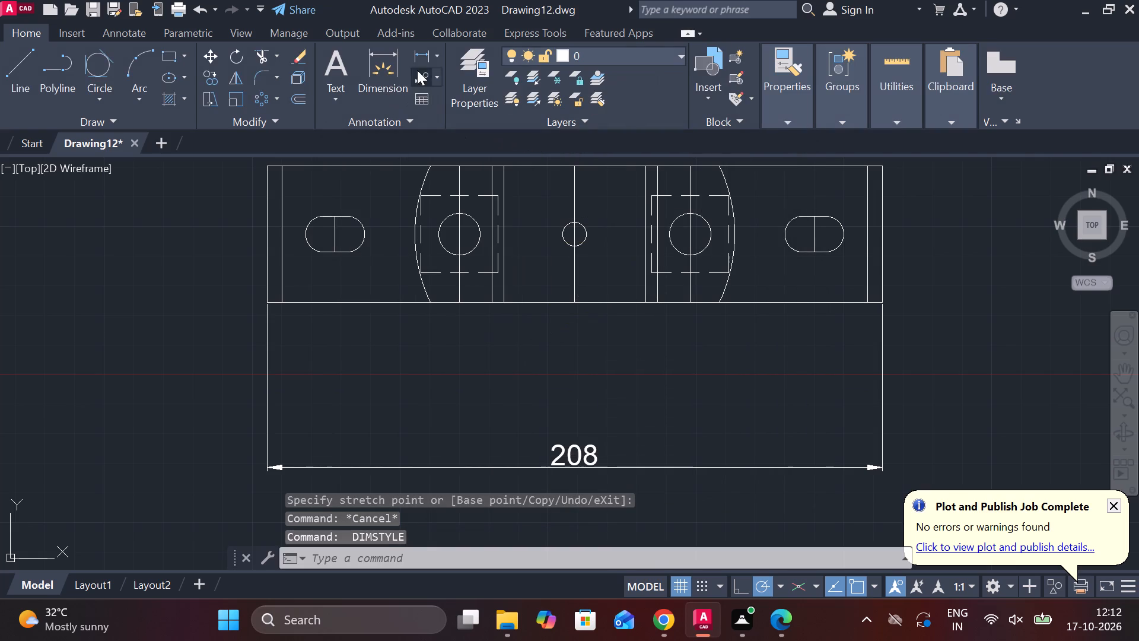
Add a linear dimension between the centre lines of the two end slots, placed just above the overall length dimension.
click(419, 61)
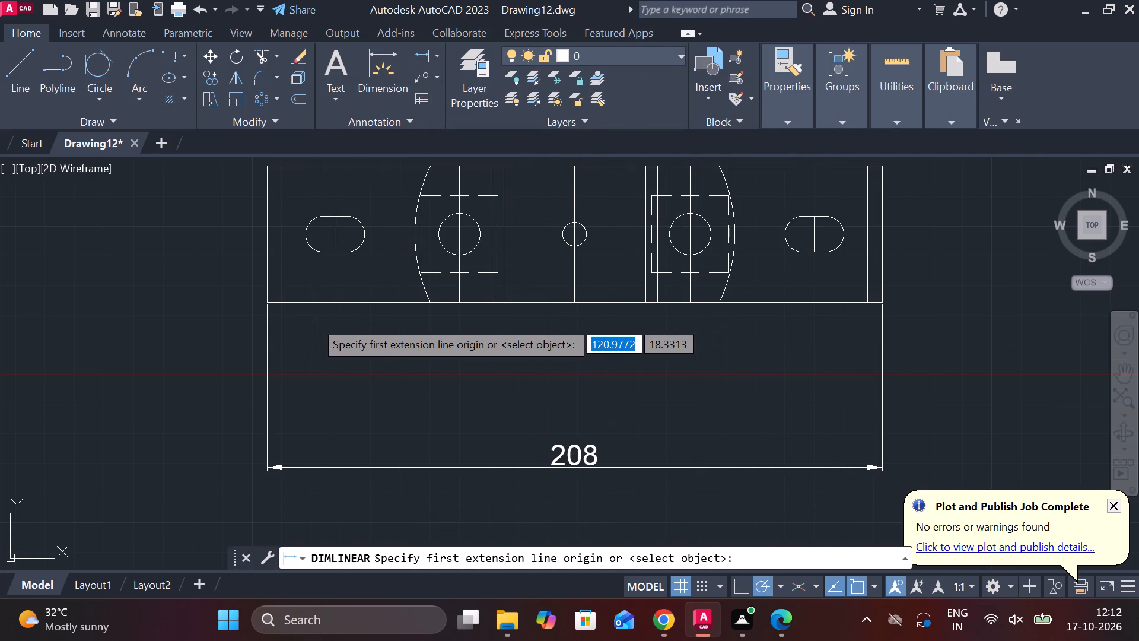
click(333, 249)
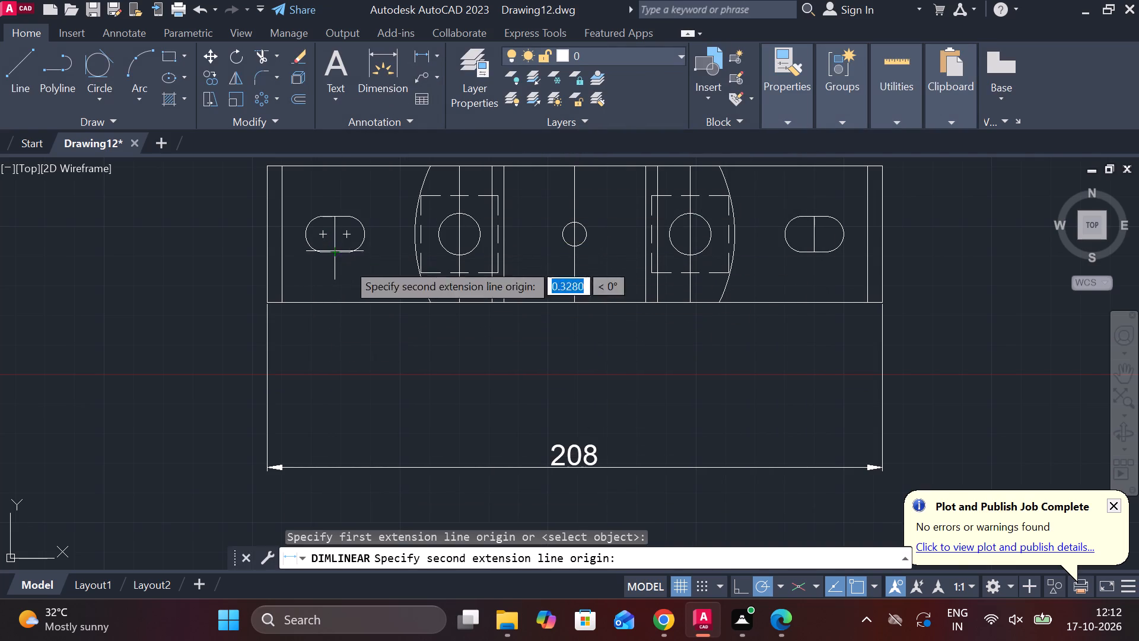
click(816, 255)
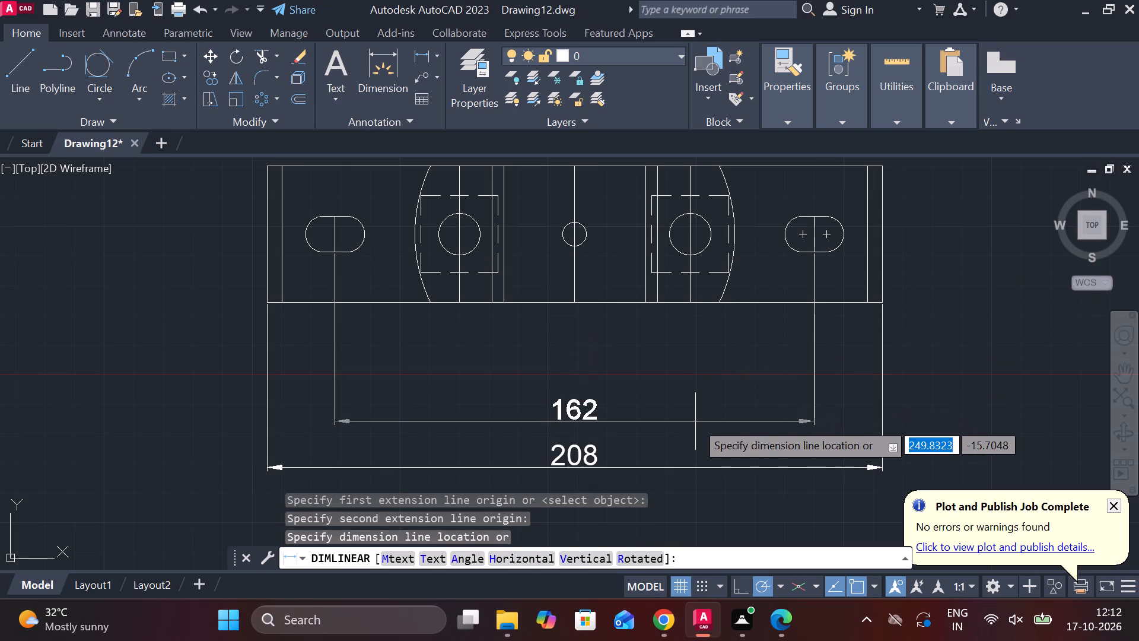
click(695, 421)
Add a linear dimension between the centres of the two bolt holes, placed above the slot spacing dimension.
middle_drag(651, 367, 573, 380)
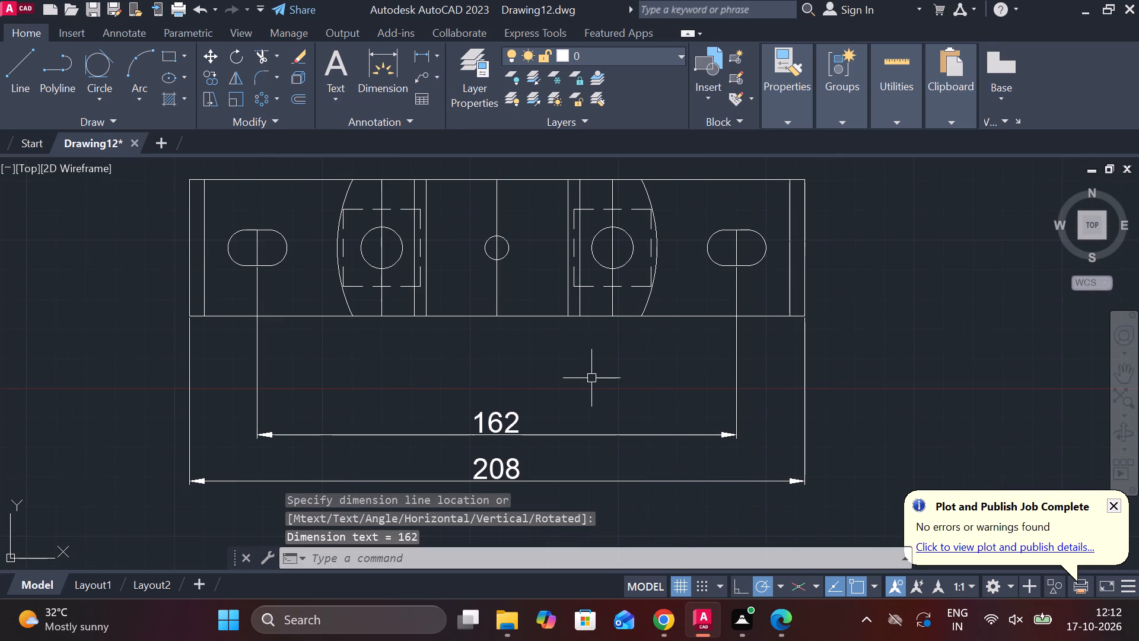
key(space)
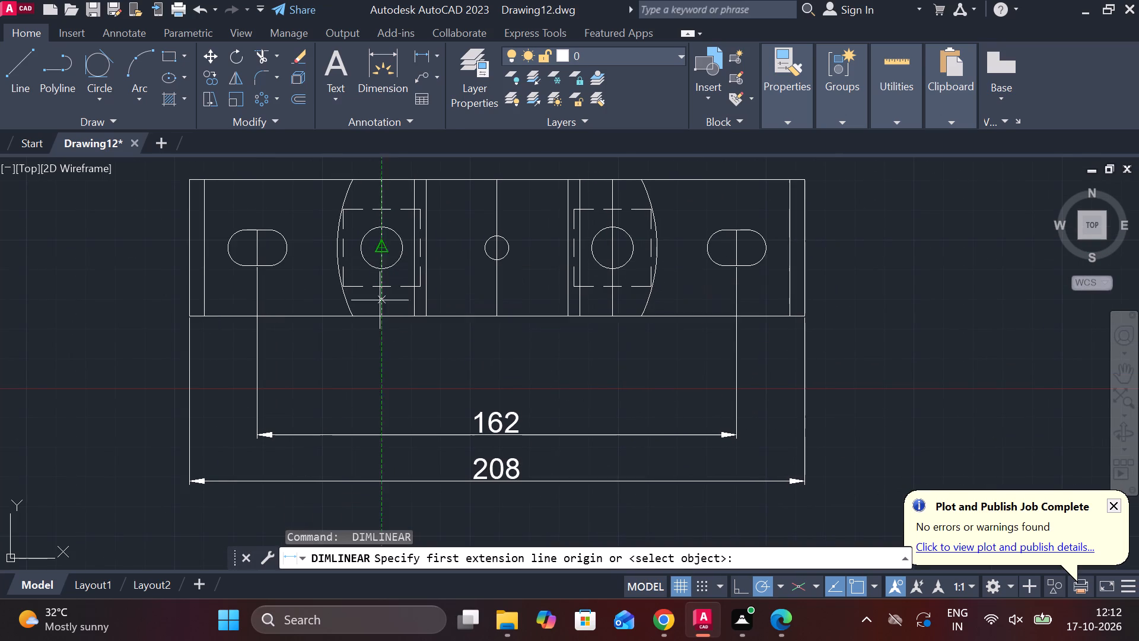
click(386, 247)
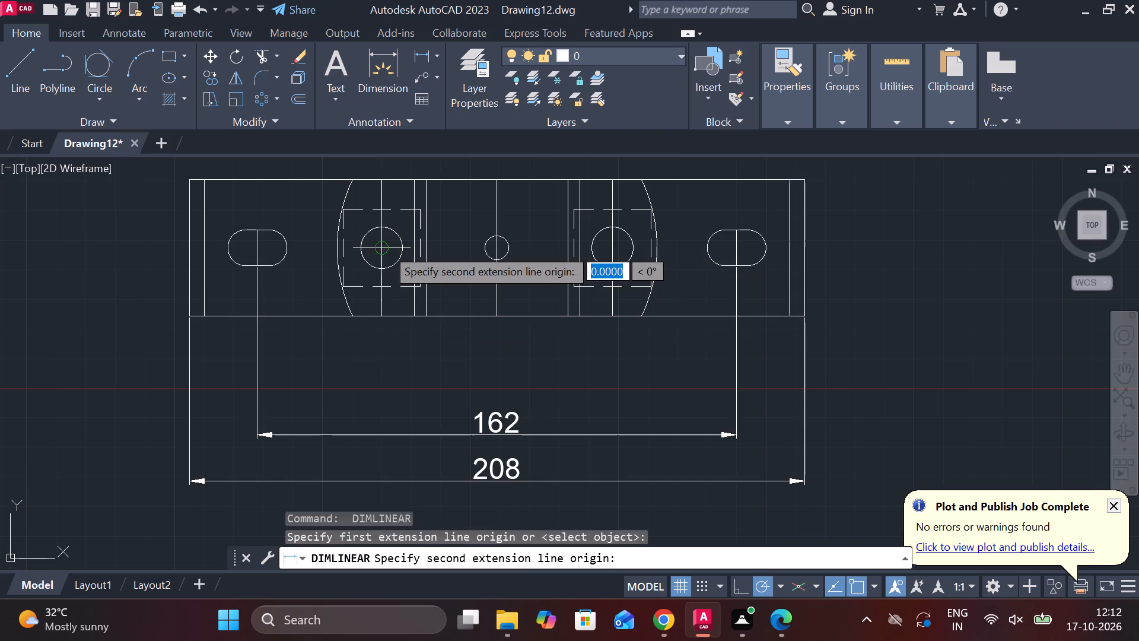
click(613, 249)
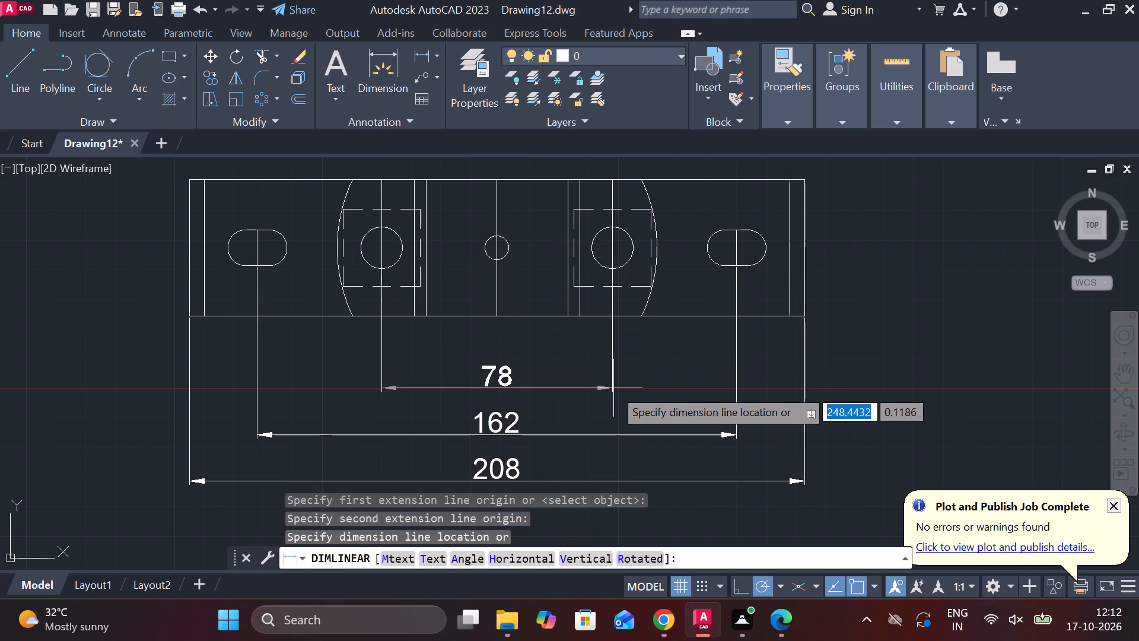
click(612, 388)
key(Escape)
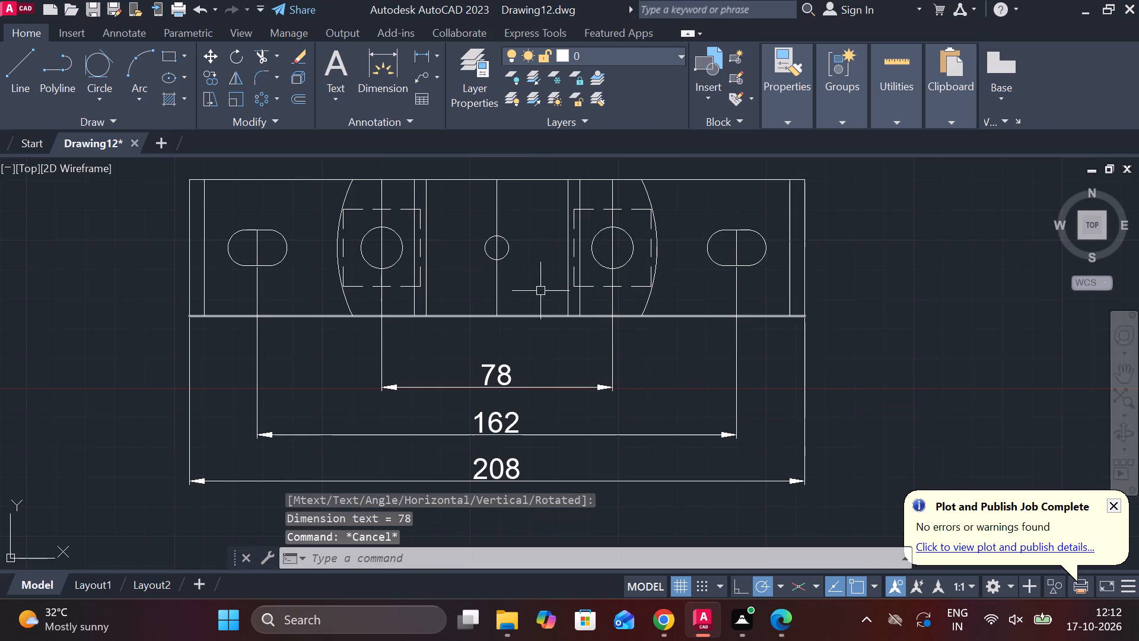
Erase the two vertical lines running through the bolt holes in the lower view.
click(381, 201)
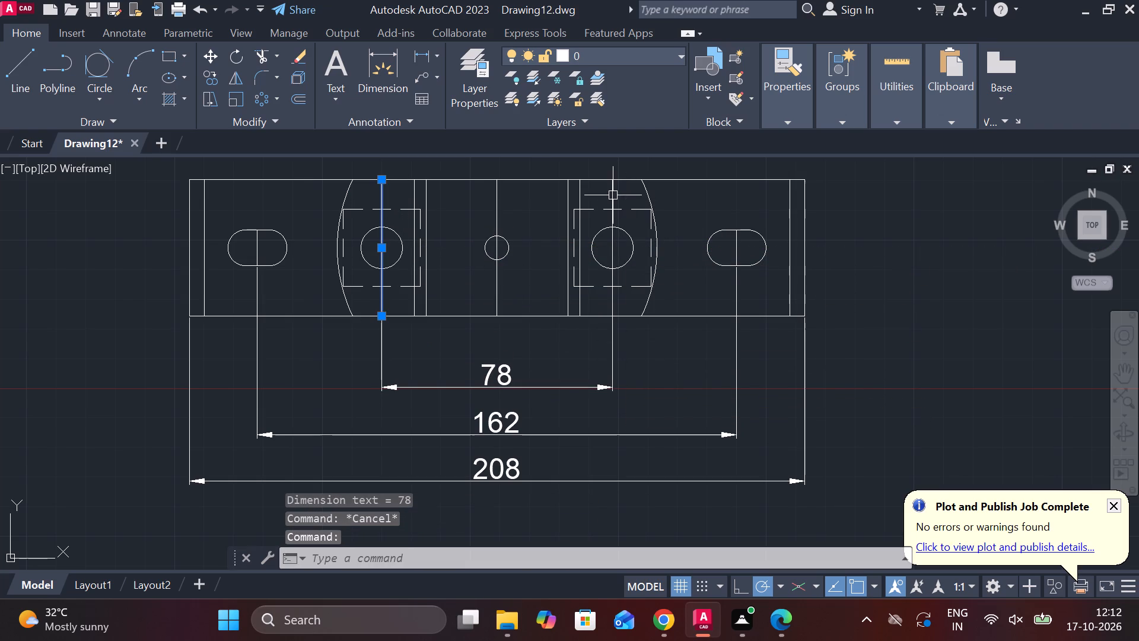
click(611, 195)
text(E)
key(space)
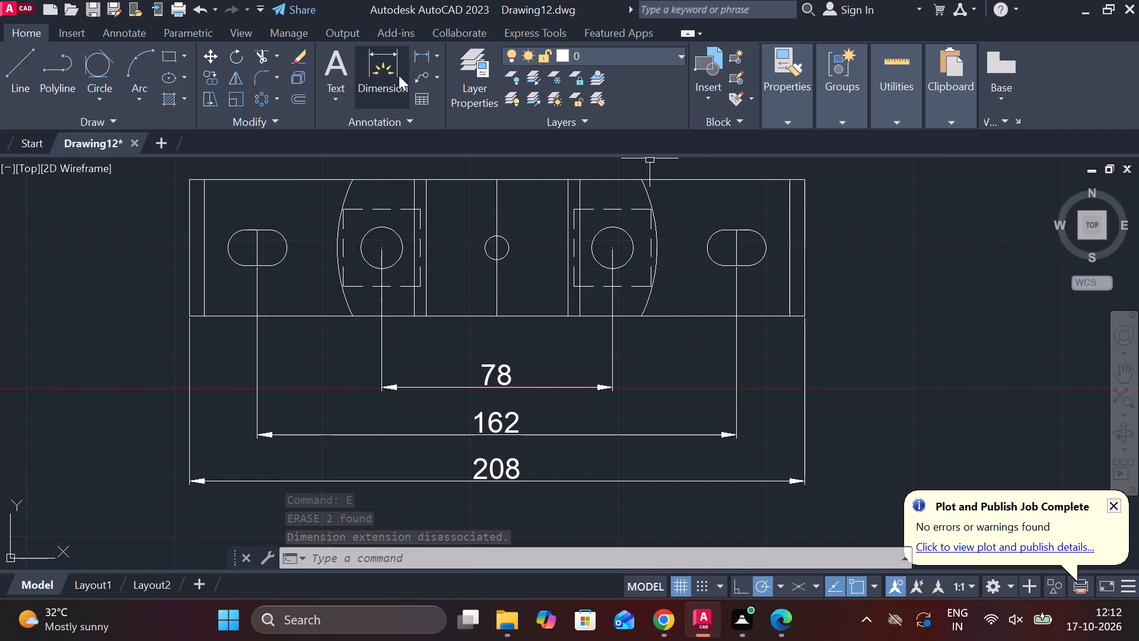
Add a vertical linear dimension for the lower view's overall width, placed beyond its right edge.
click(420, 52)
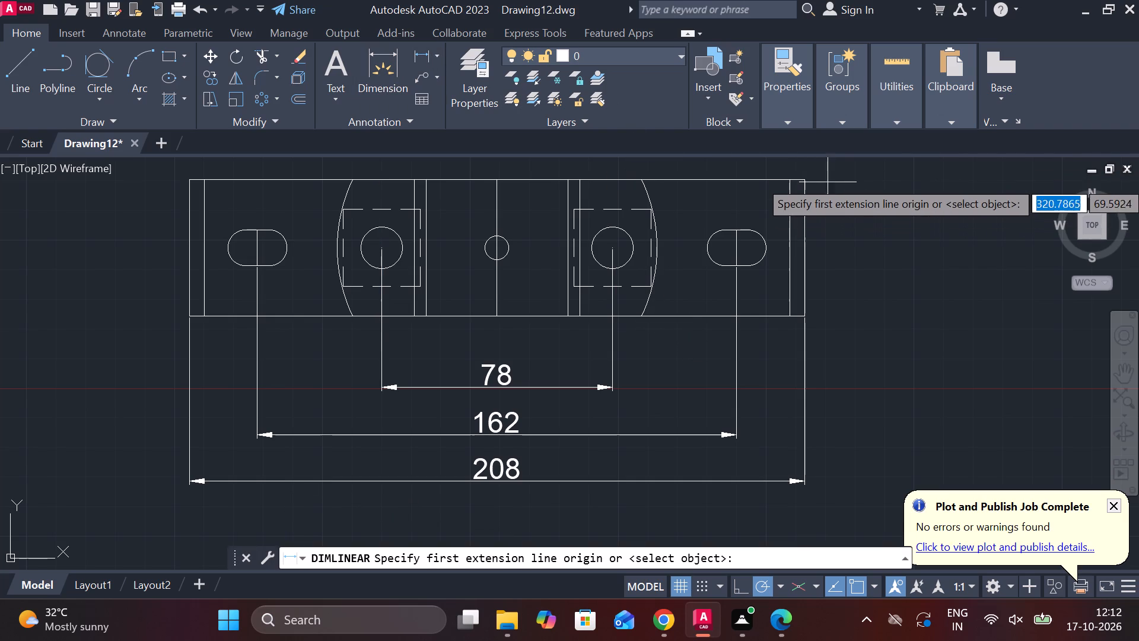
click(803, 178)
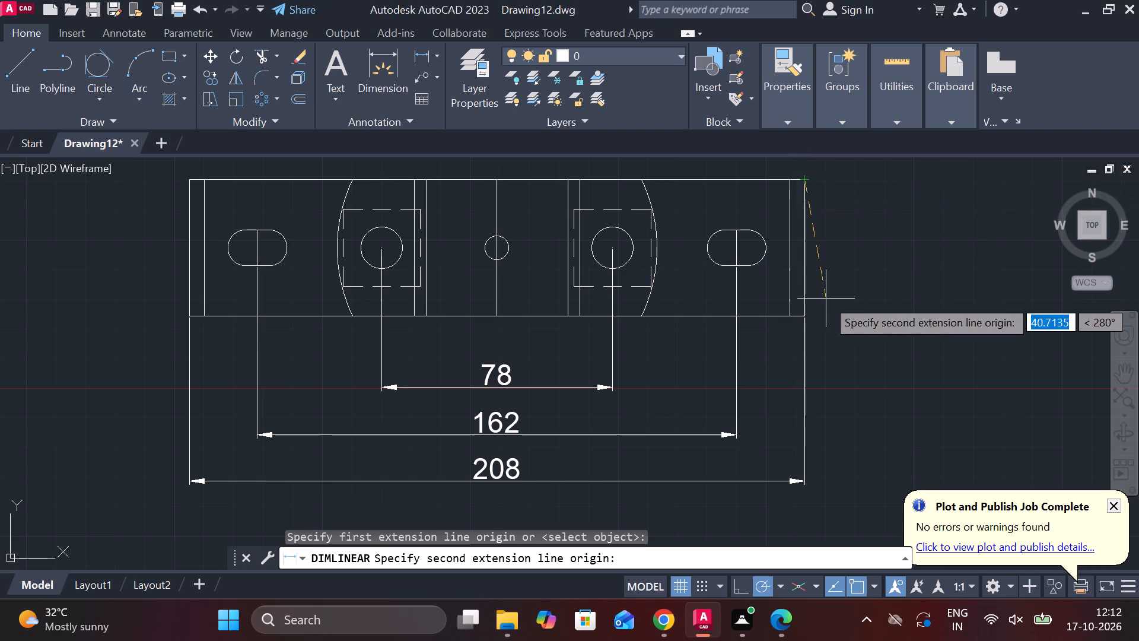
click(803, 310)
click(861, 300)
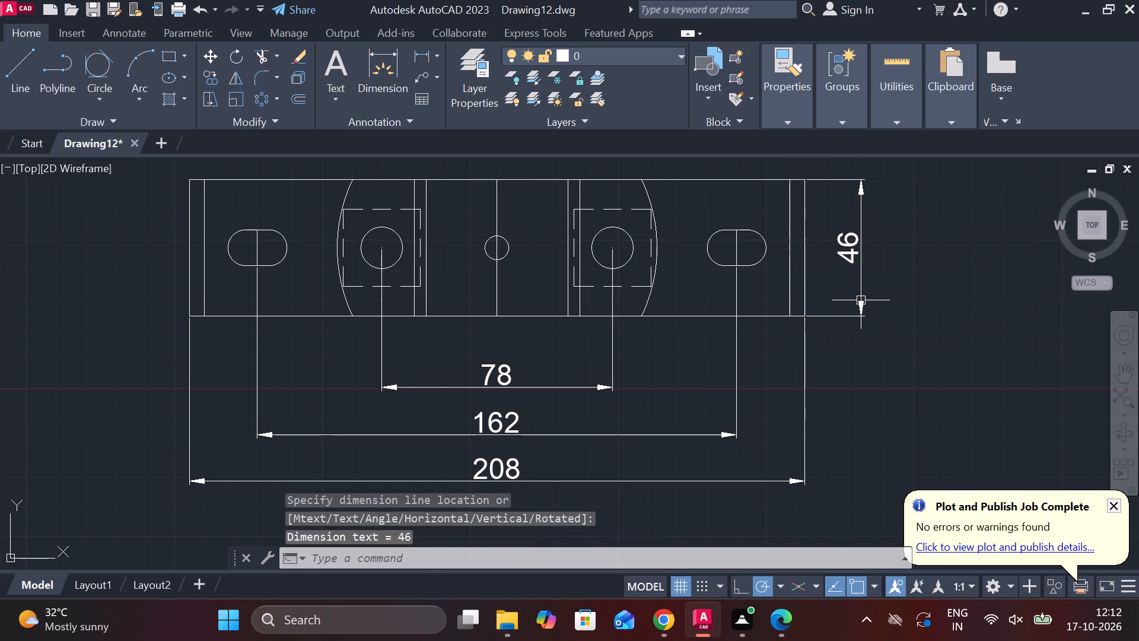
Add a radius dimension to the lower view's left arc, placing its text below the bottom edge.
scroll(861, 300, down, 2)
middle_drag(861, 300, 858, 364)
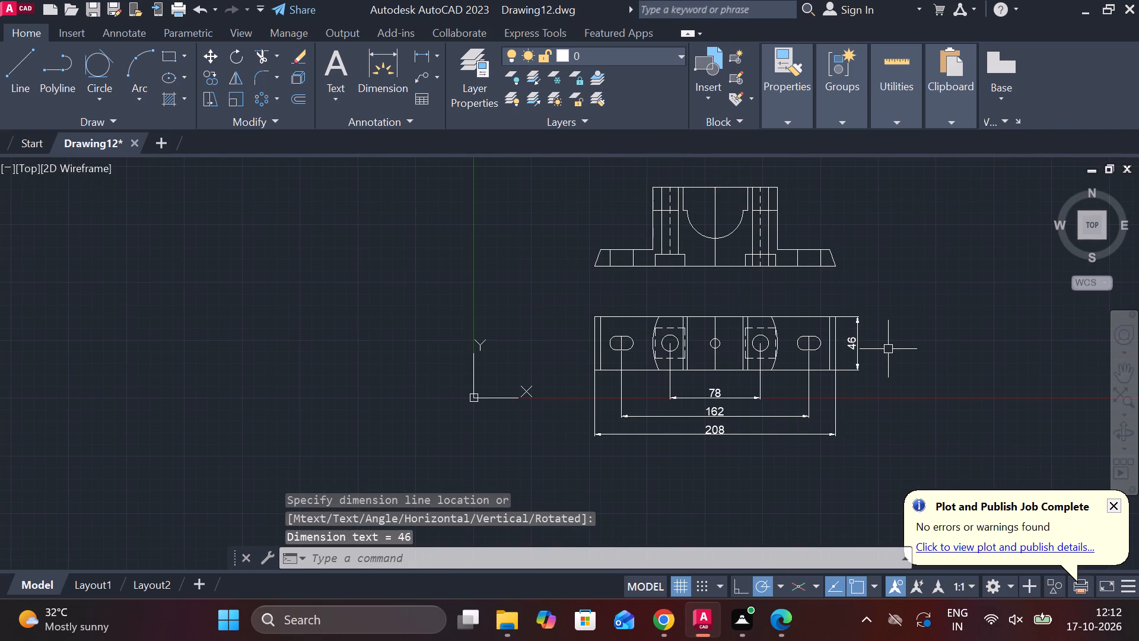
scroll(682, 326, up, 2)
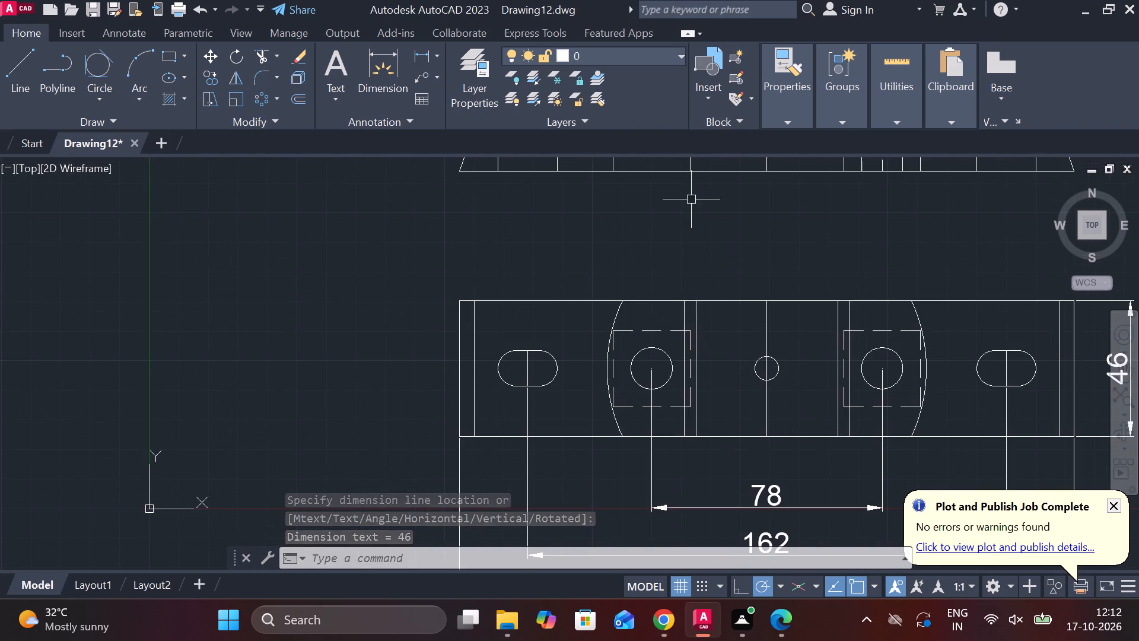
click(435, 59)
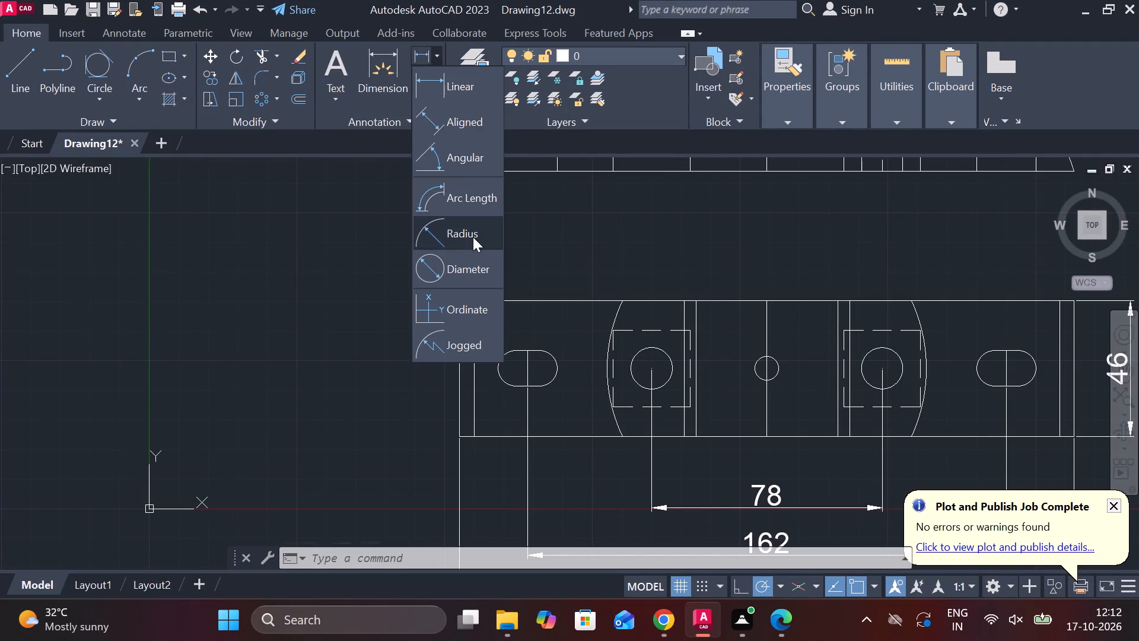
click(470, 239)
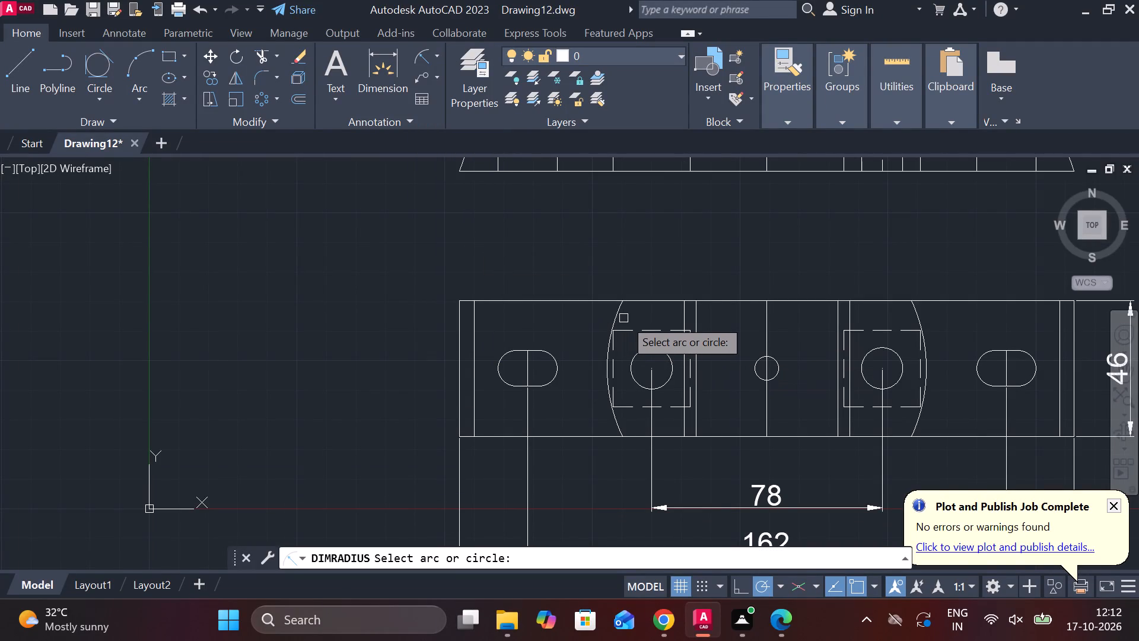
click(616, 317)
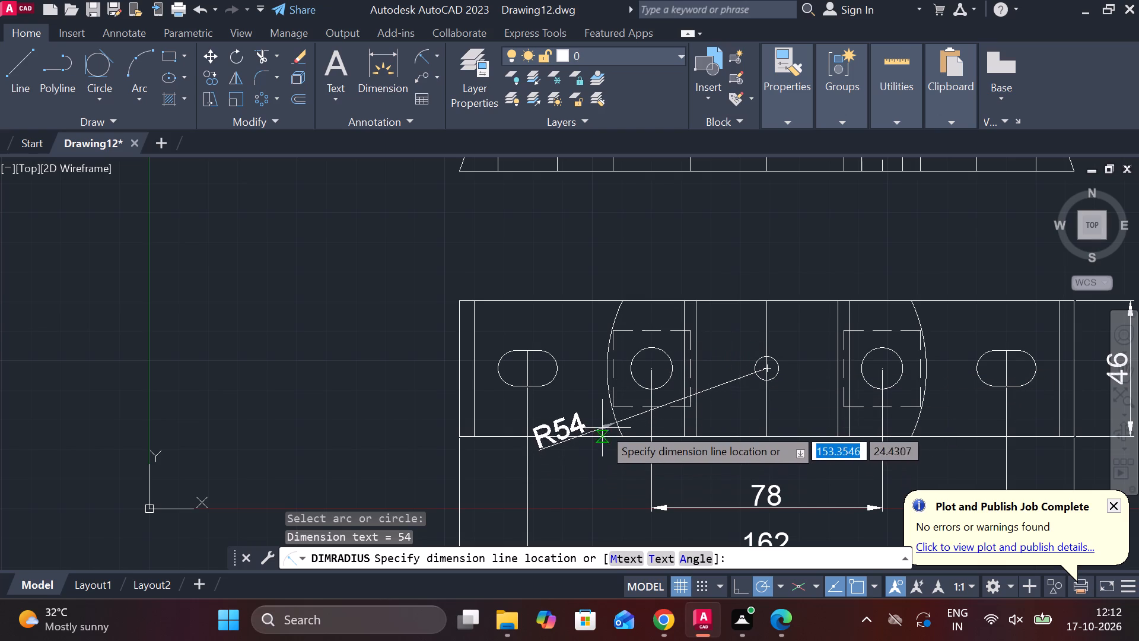
click(609, 452)
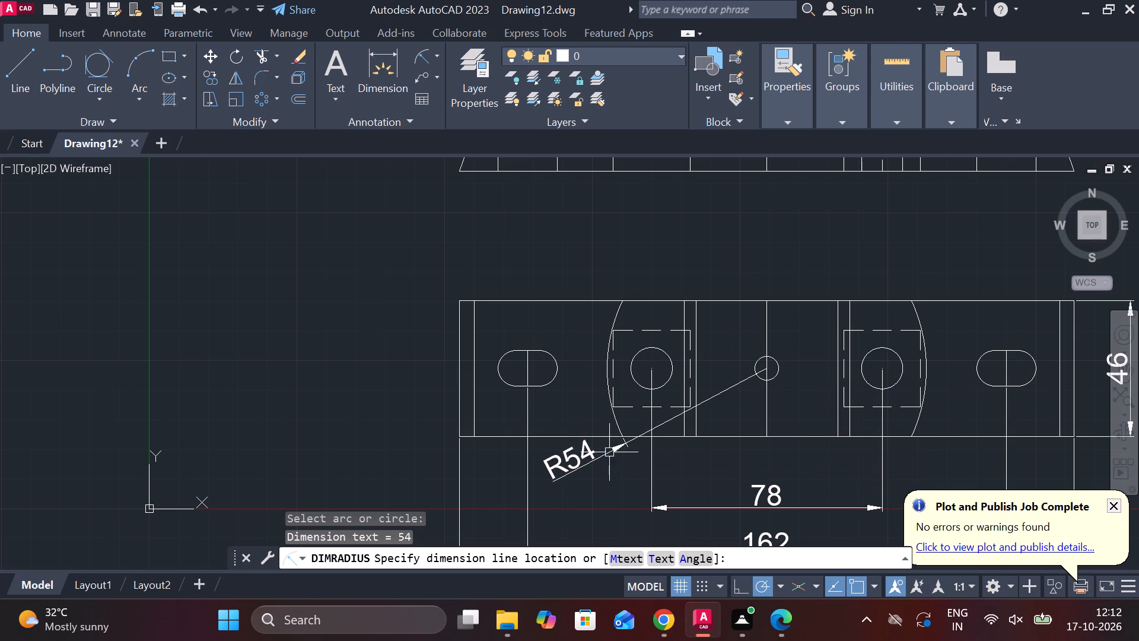
Add a multileader from the small centre hole, landing above the lower view, with the text "Ø8 DEEP 8".
middle_drag(801, 431, 791, 381)
middle_drag(780, 321, 738, 367)
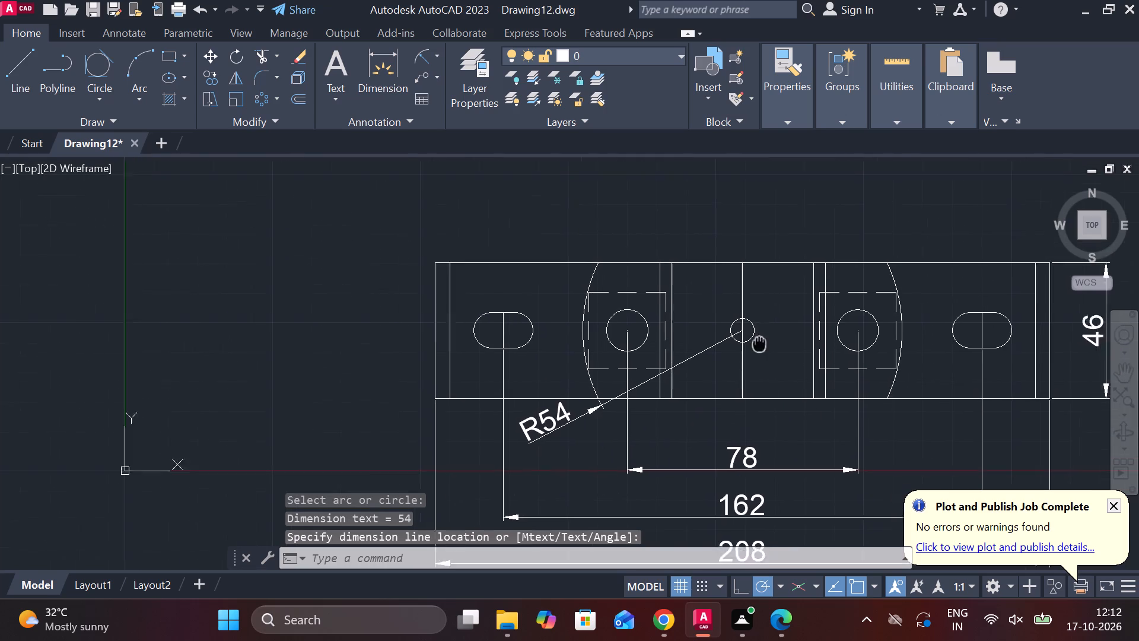
middle_drag(738, 367, 710, 396)
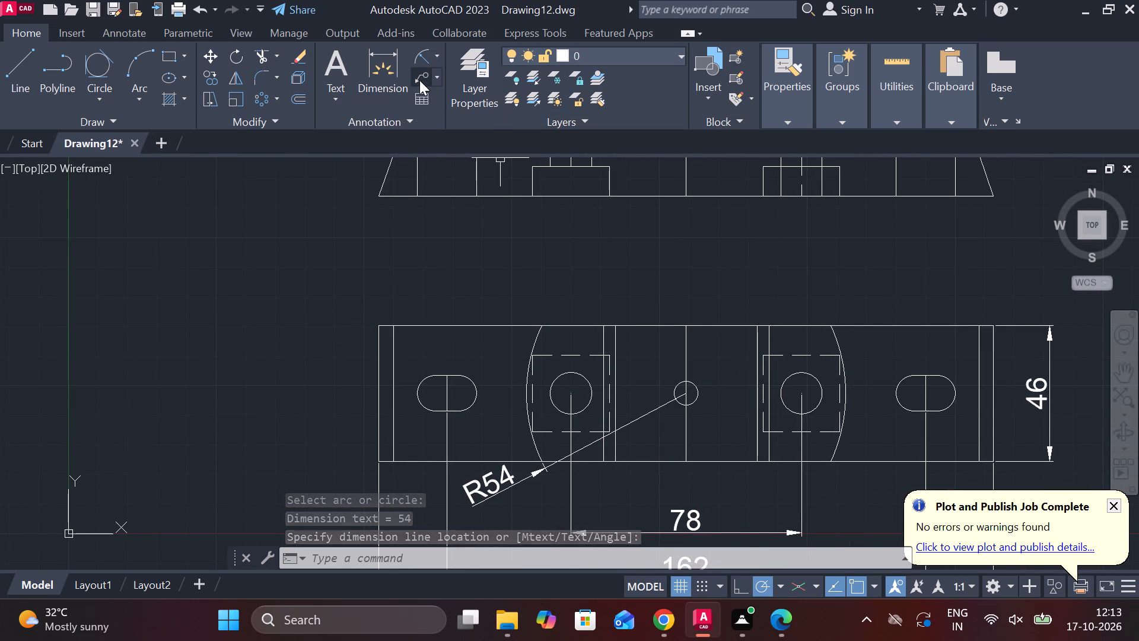
click(419, 80)
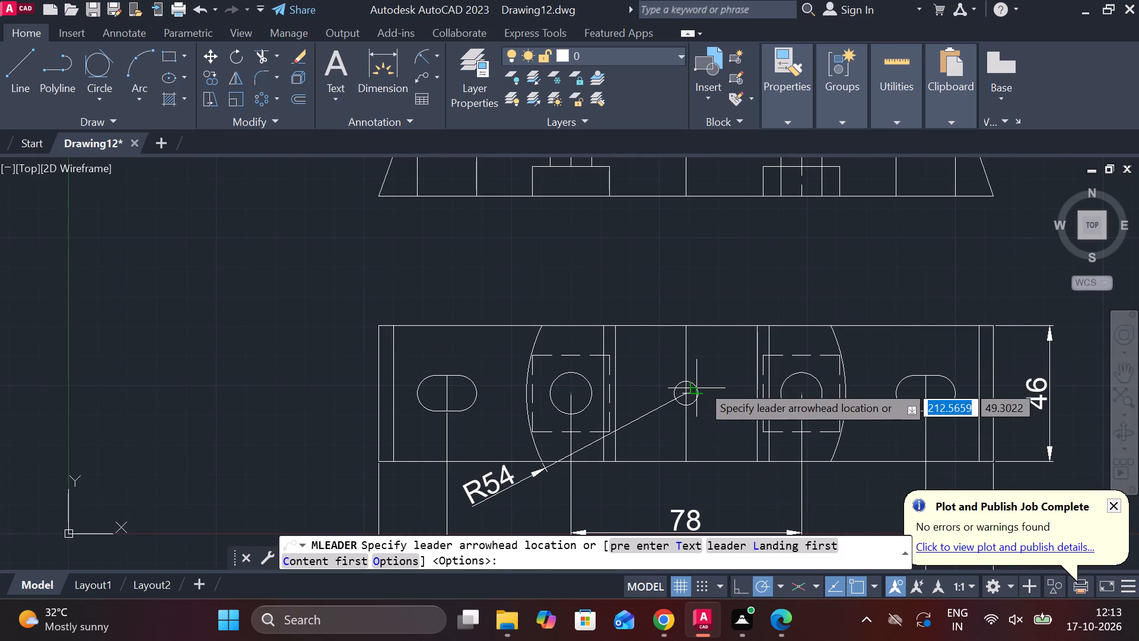
click(701, 384)
click(762, 291)
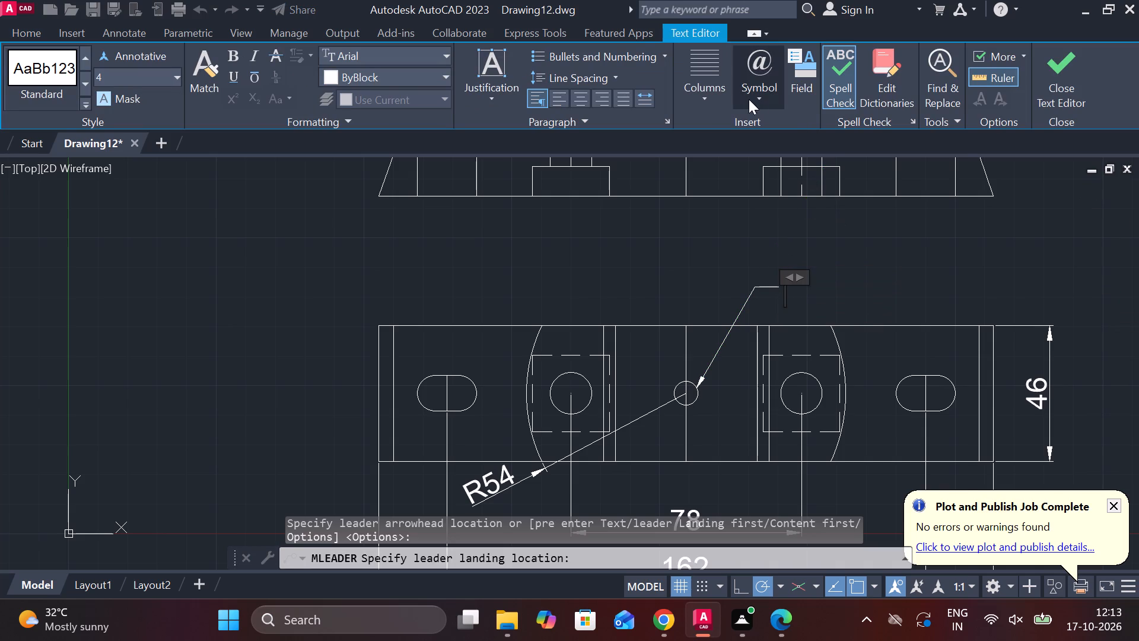
click(749, 99)
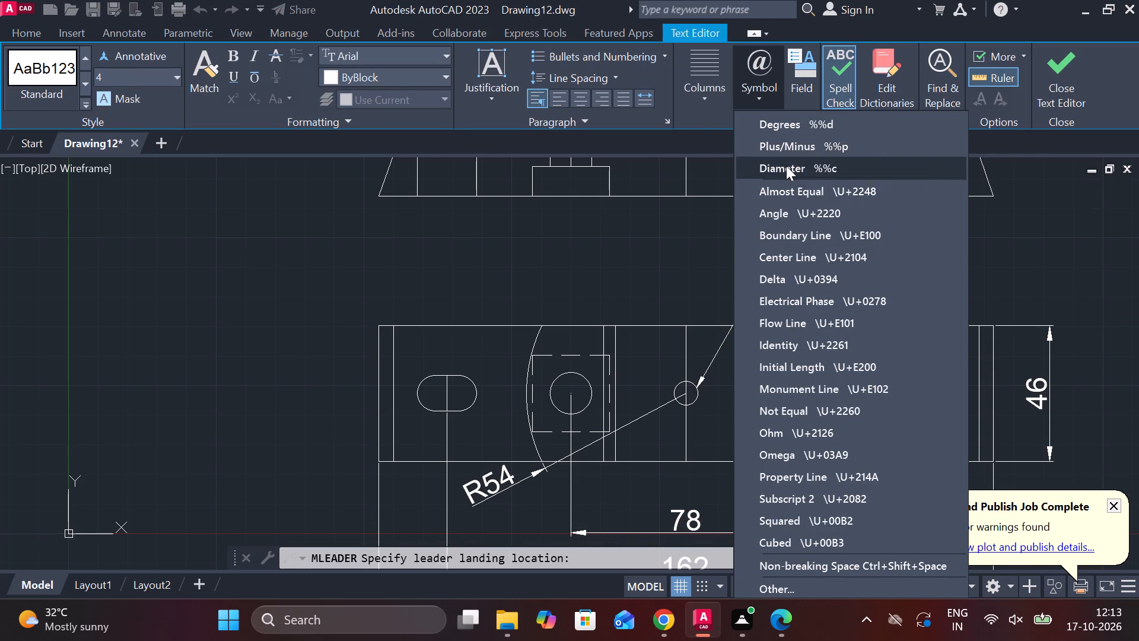
click(786, 166)
key(8)
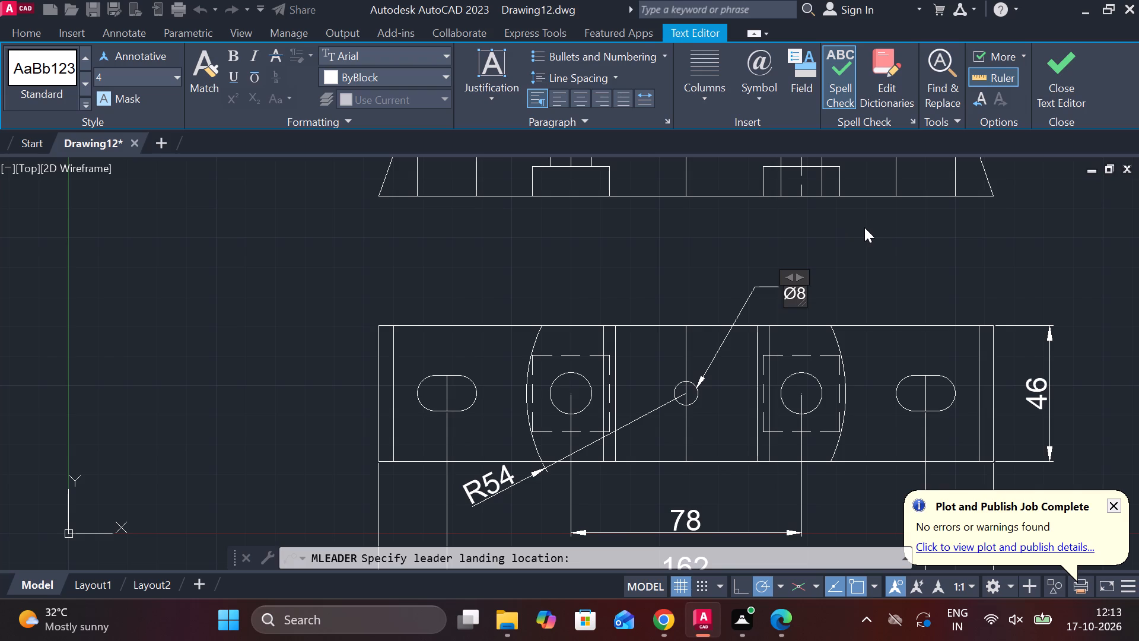
key(space)
text(DEEP 8)
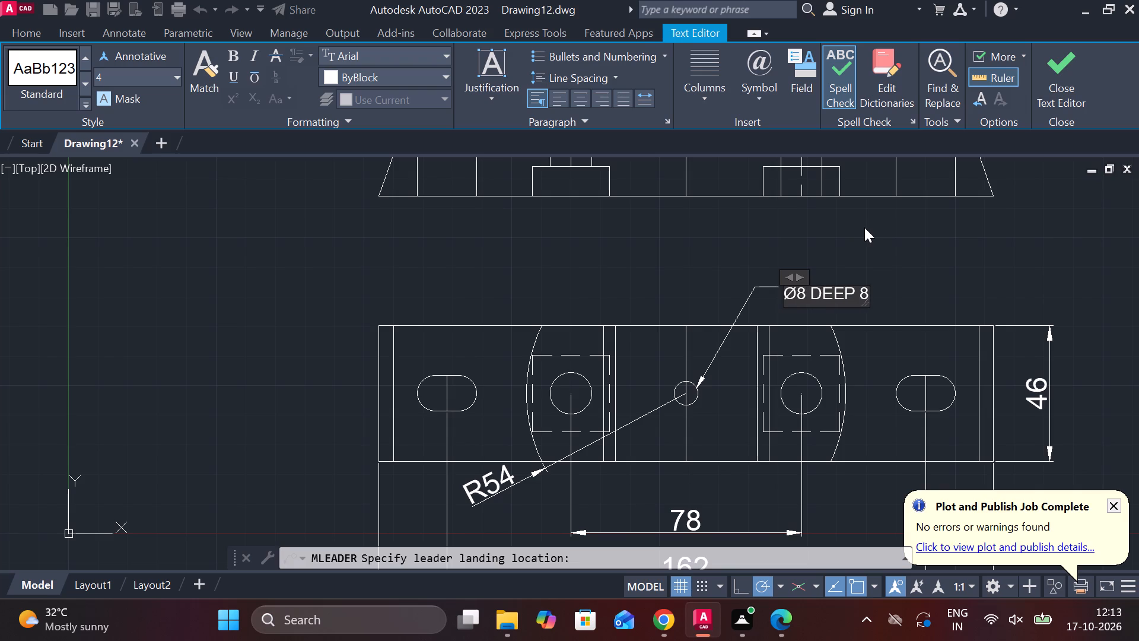
click(1095, 84)
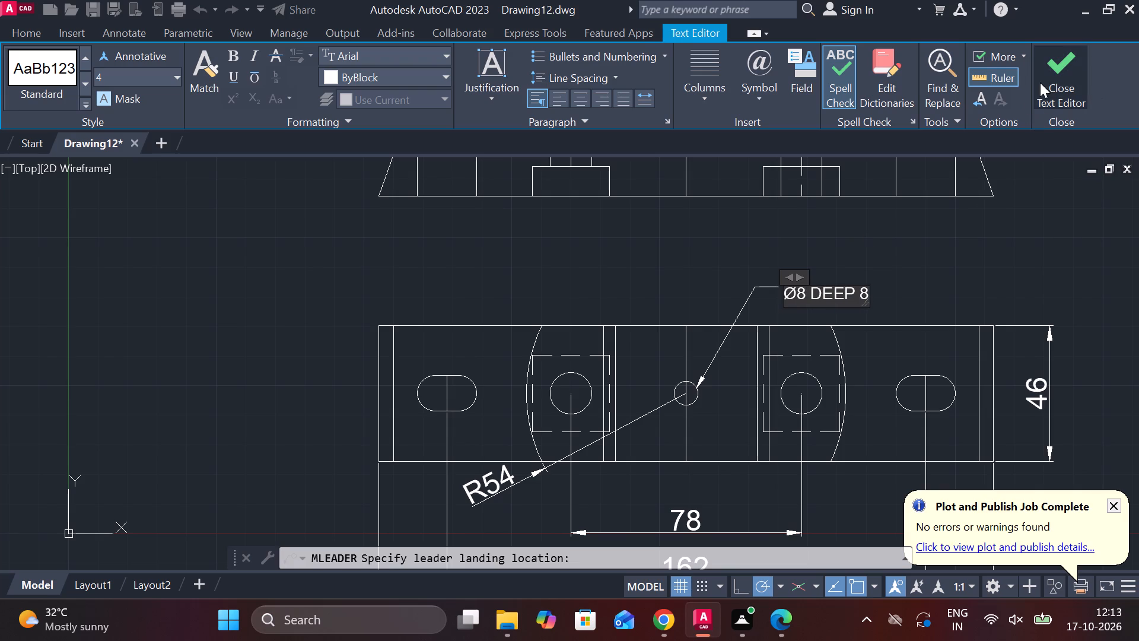
click(1041, 82)
scroll(765, 393, down, 2)
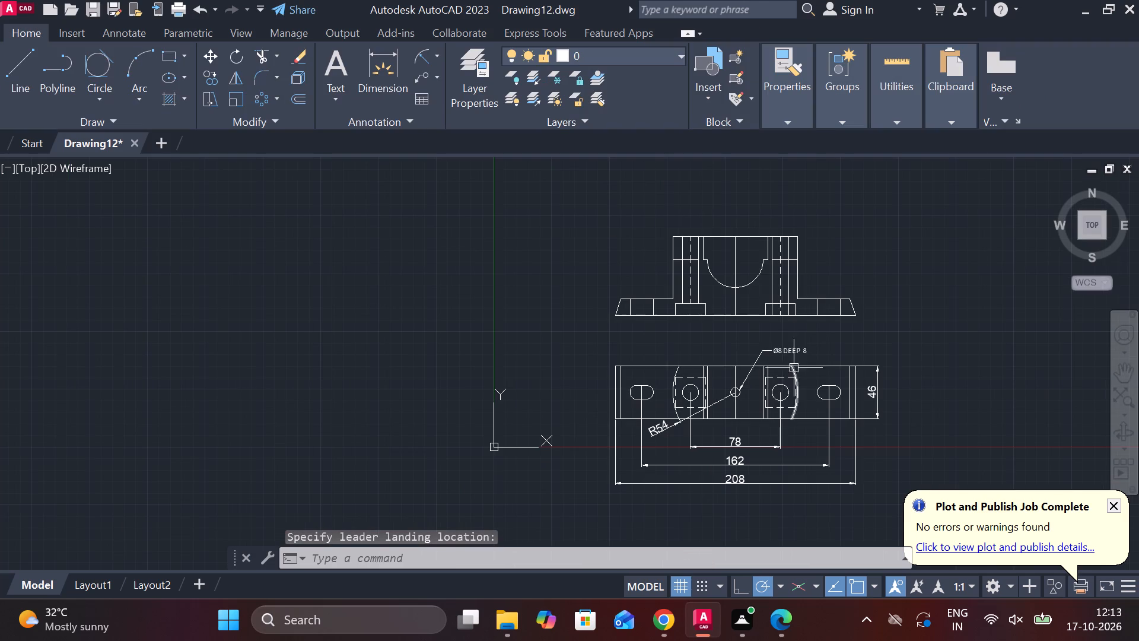
Draw a 20-unit vertical line down the front view's centre line from the midpoint of its top edge.
scroll(787, 344, up, 1)
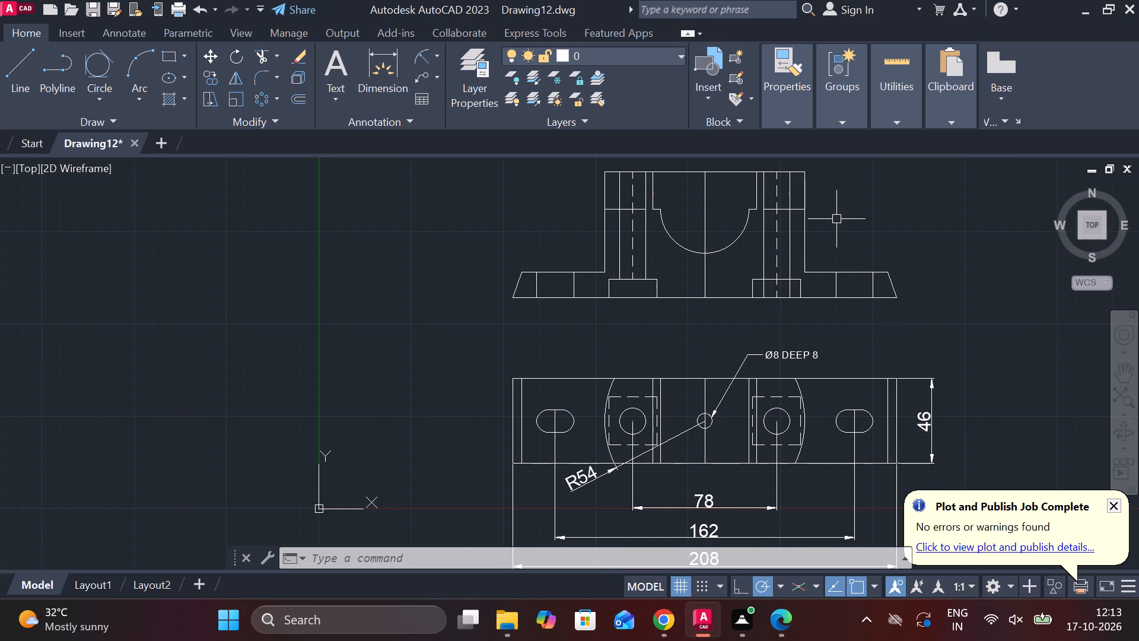
middle_drag(502, 245, 488, 294)
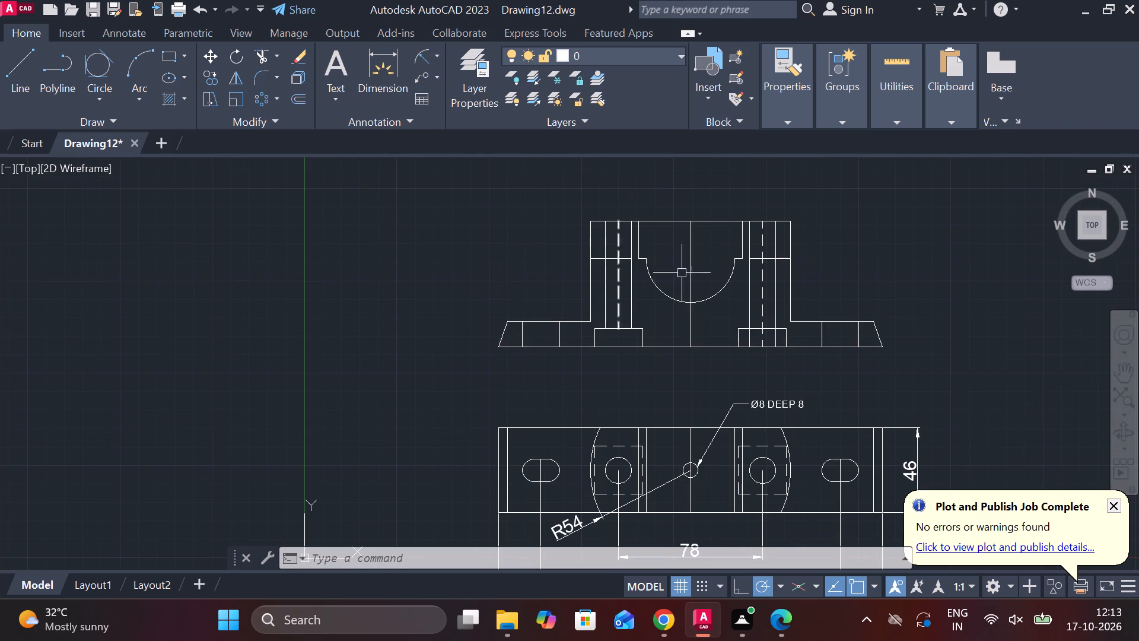
scroll(615, 251, up, 2)
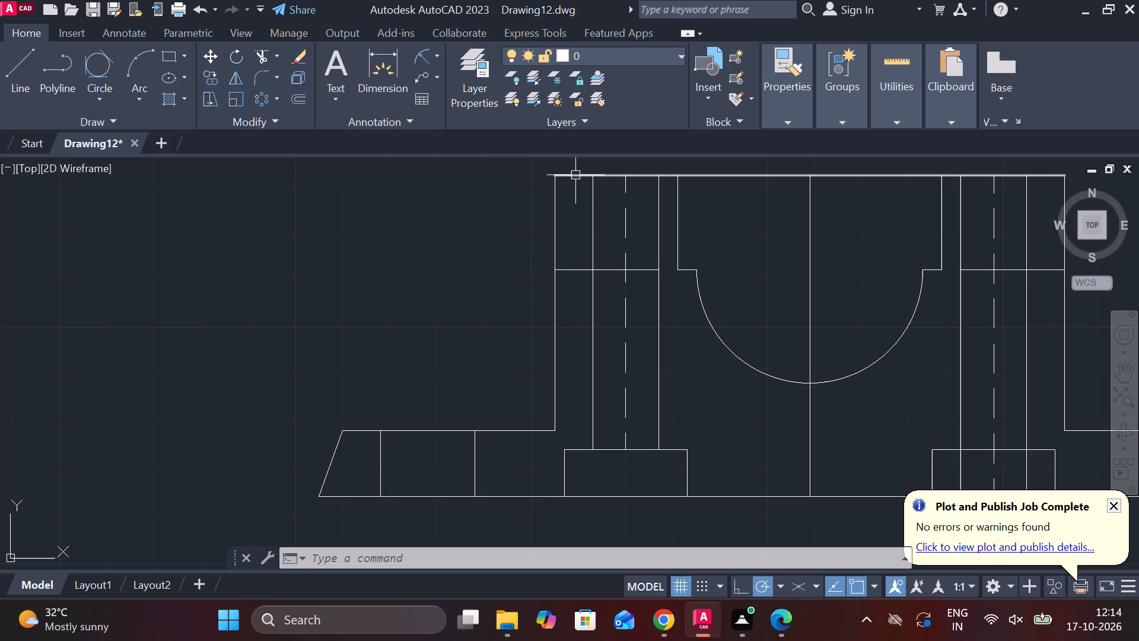
click(3, 70)
click(812, 178)
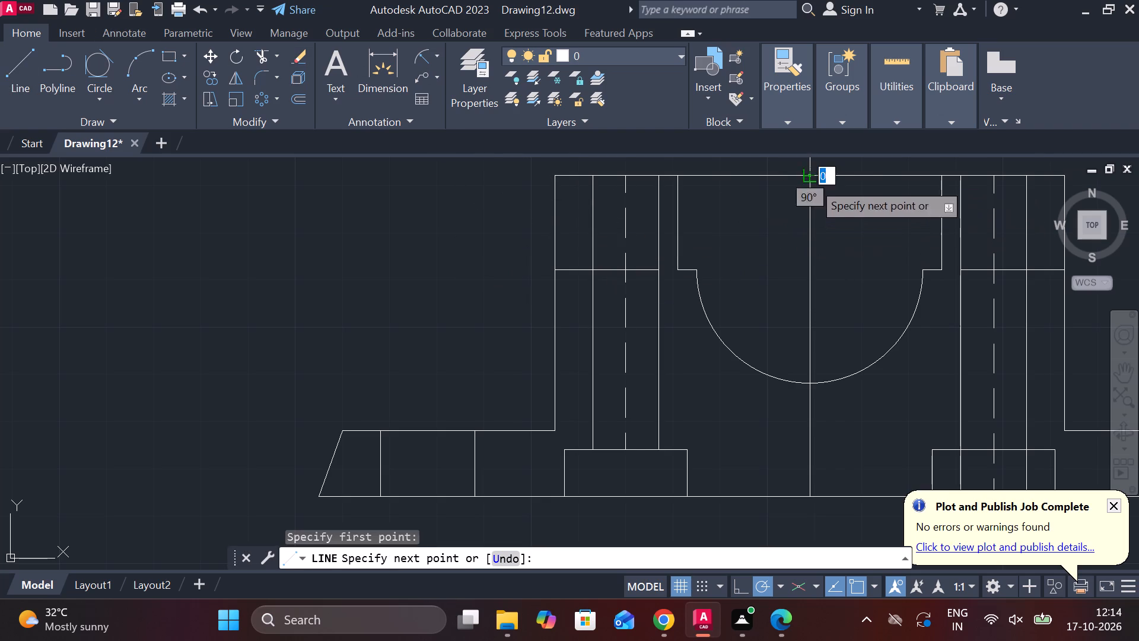
click(809, 271)
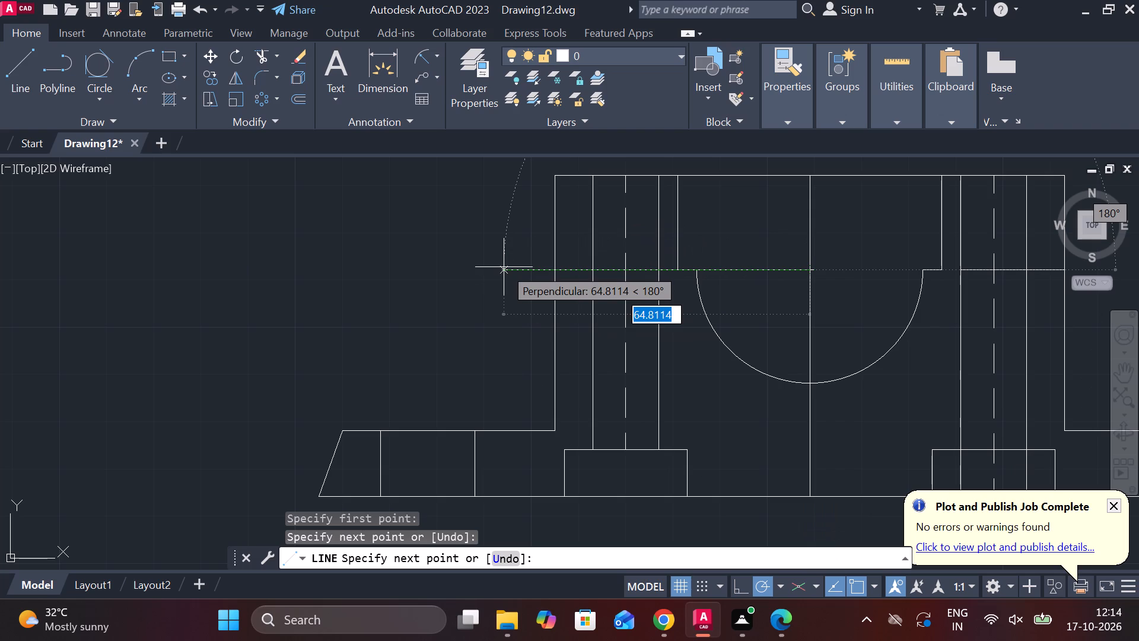
key(Escape)
Draw a line 16 down from the front view's top-left corner, continuing horizontally about 40 into the bearing recess.
key(l)
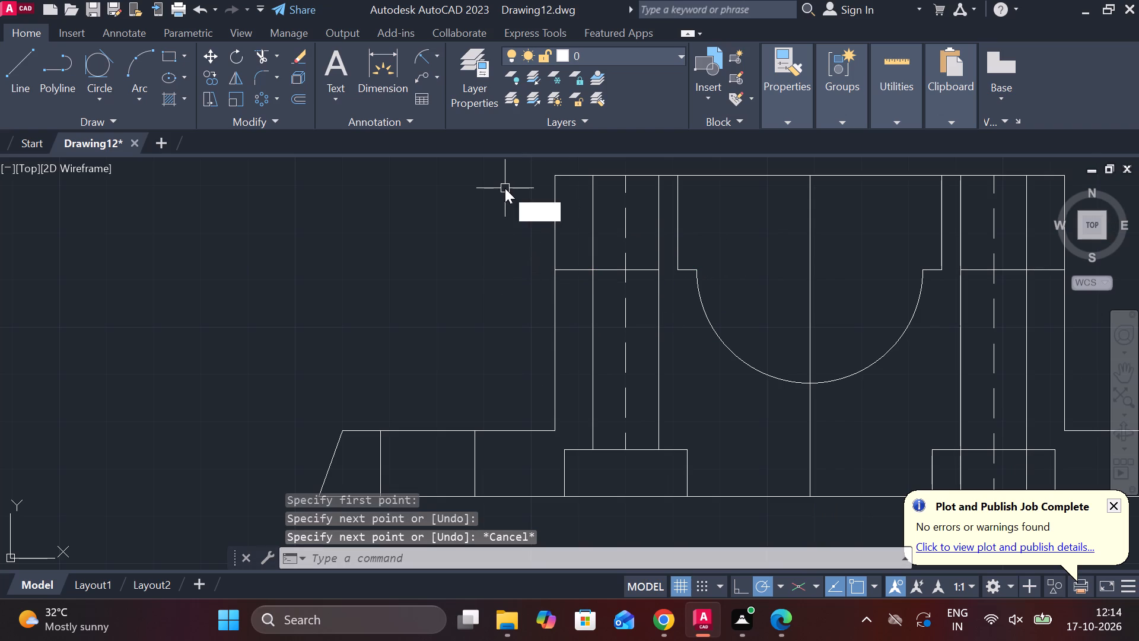
key(Return)
click(550, 174)
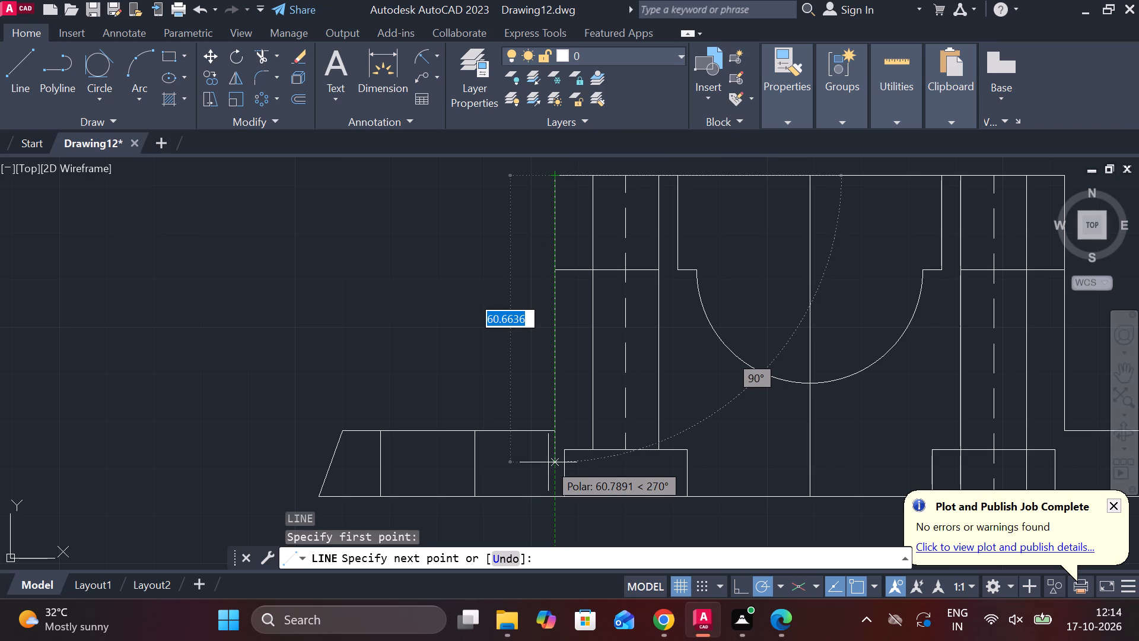
text(16)
key(Return)
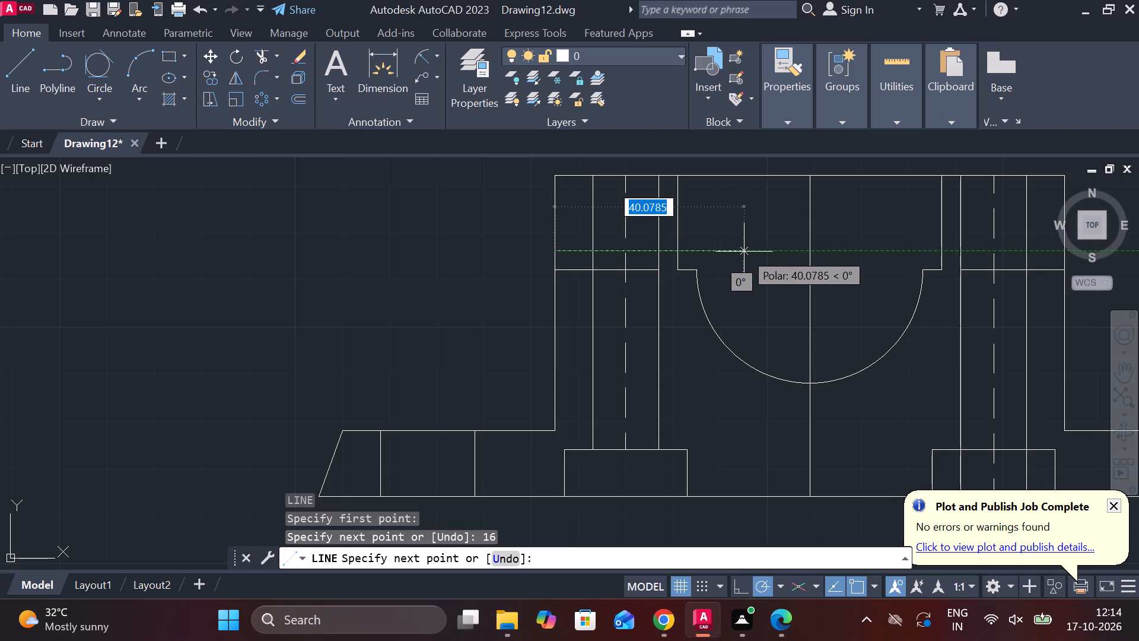
click(744, 252)
key(Escape)
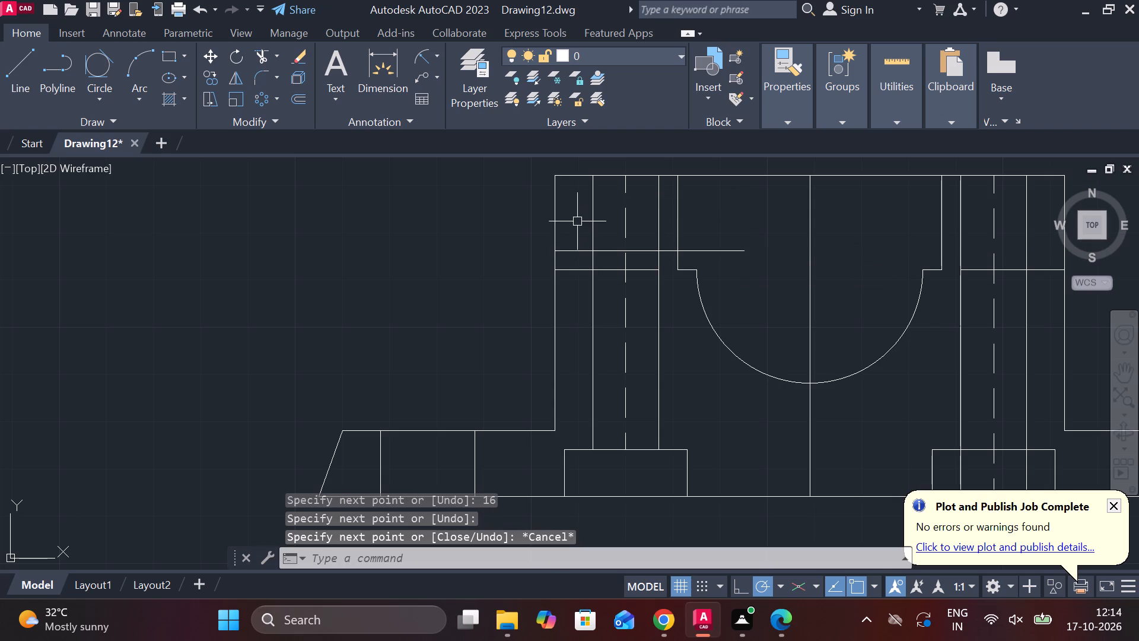
Trim the new line's vertical part and its end inside the recess, plus the old left ledge and the wall stub below the new level.
text(TR)
key(space)
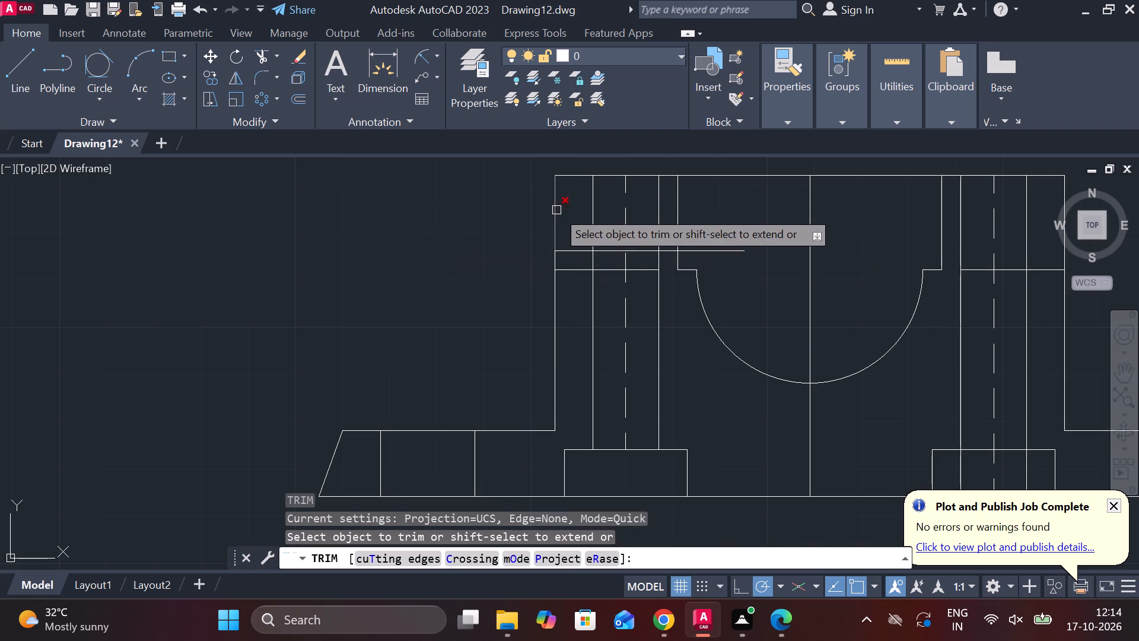
click(556, 210)
click(727, 248)
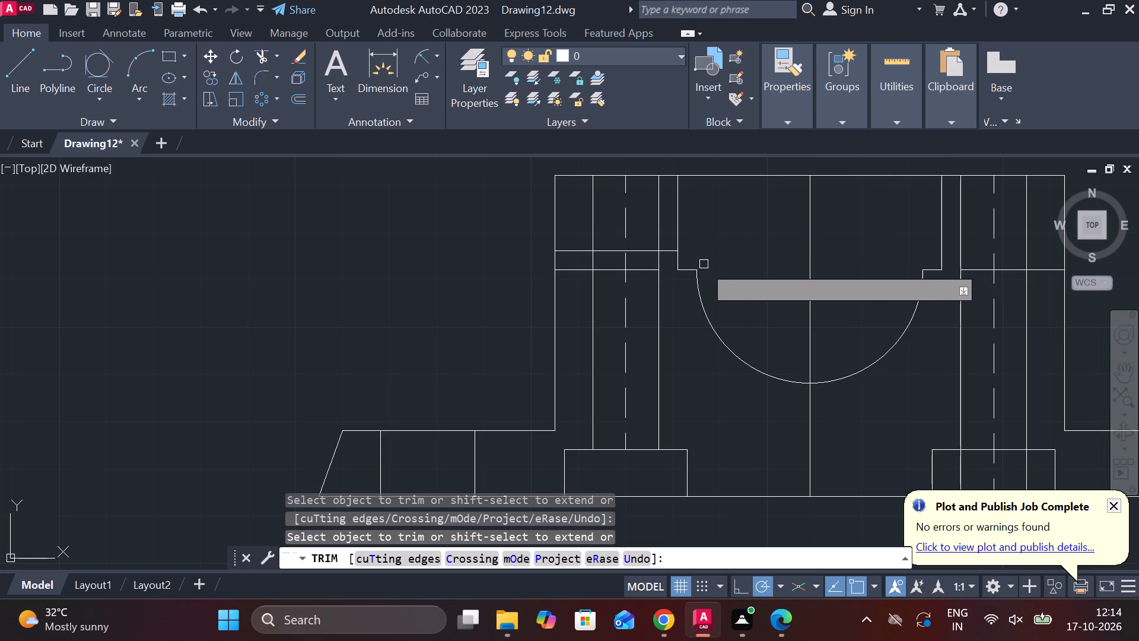
click(689, 268)
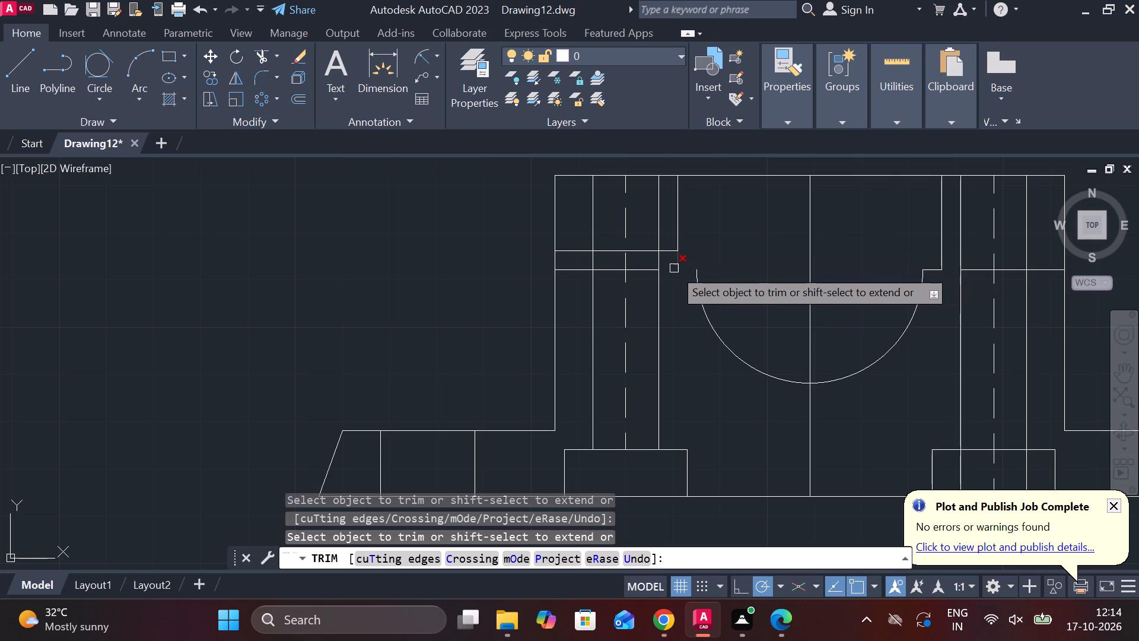
click(673, 268)
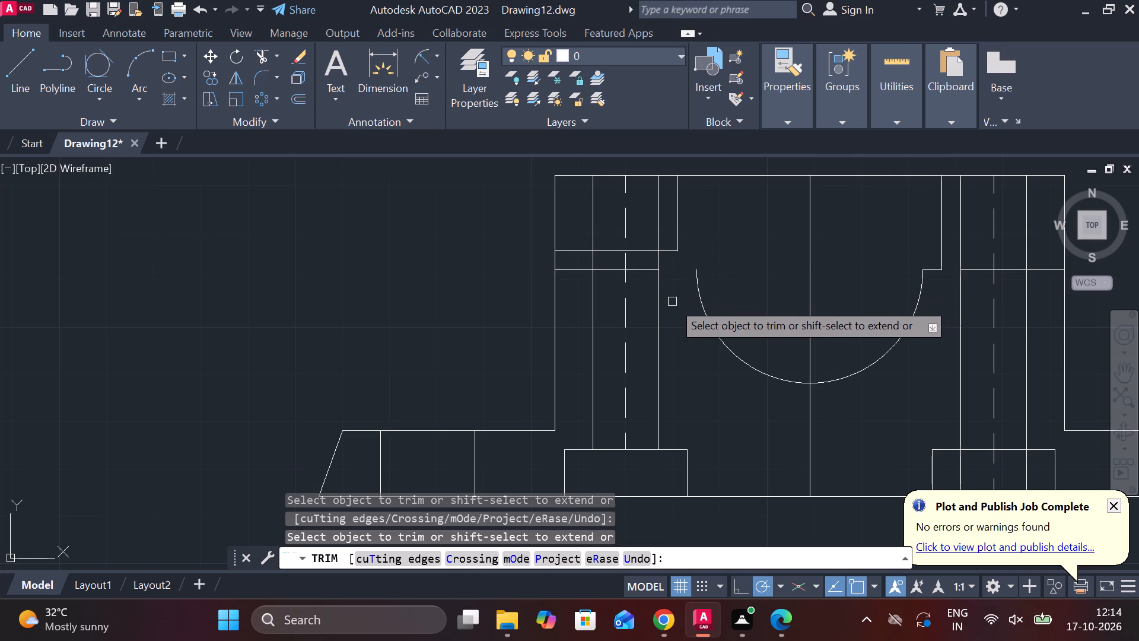
key(Escape)
Extend the left end of the bearing arc up to the front view's top edge.
text(EX)
key(space)
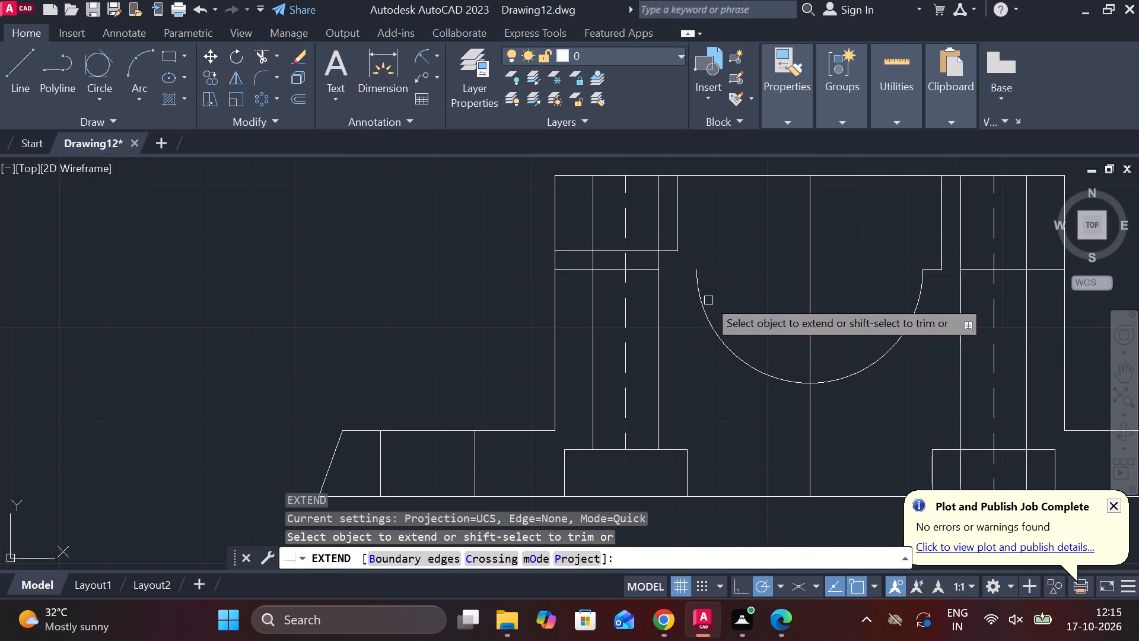
click(698, 293)
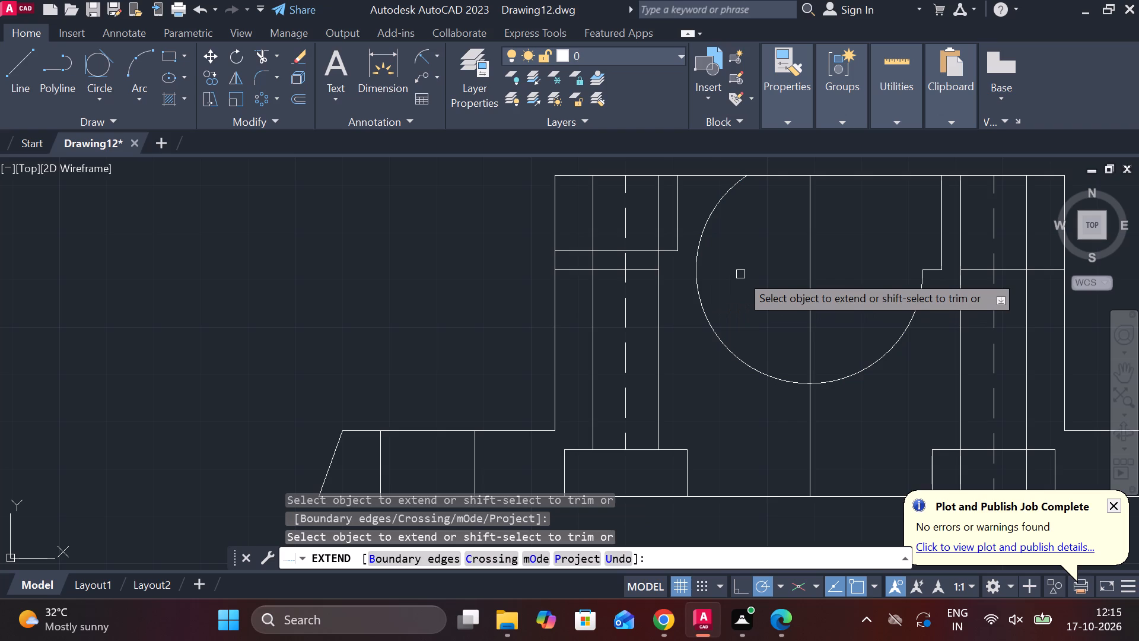
key(Escape)
Draw a short horizontal line from the left recess wall's lower end across the extended bearing arc.
key(l)
key(Return)
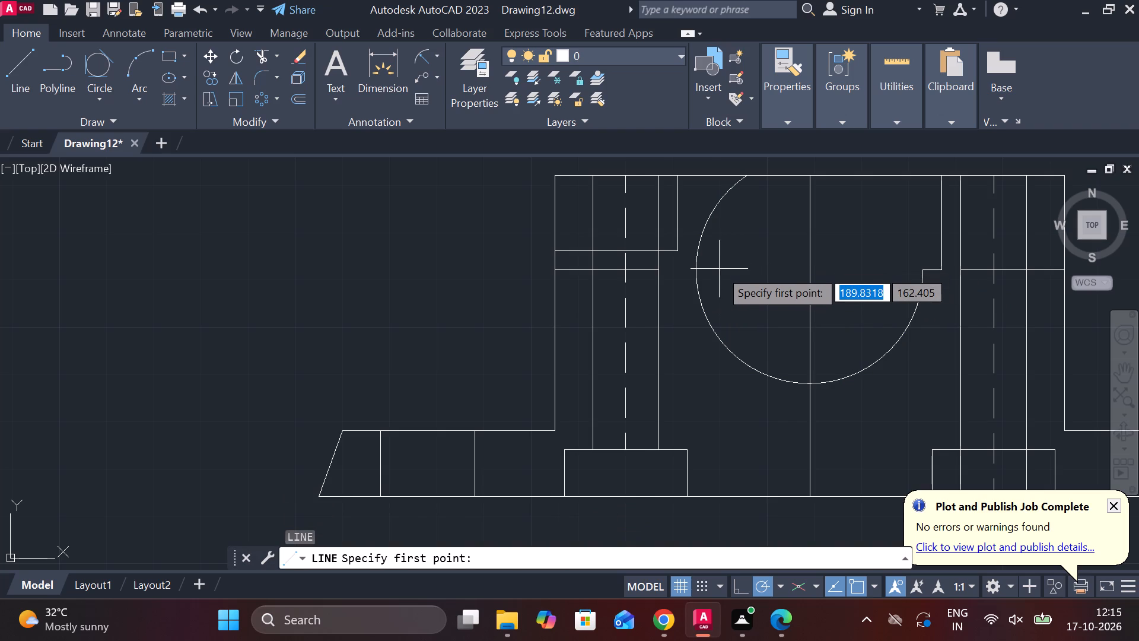
click(682, 254)
click(717, 255)
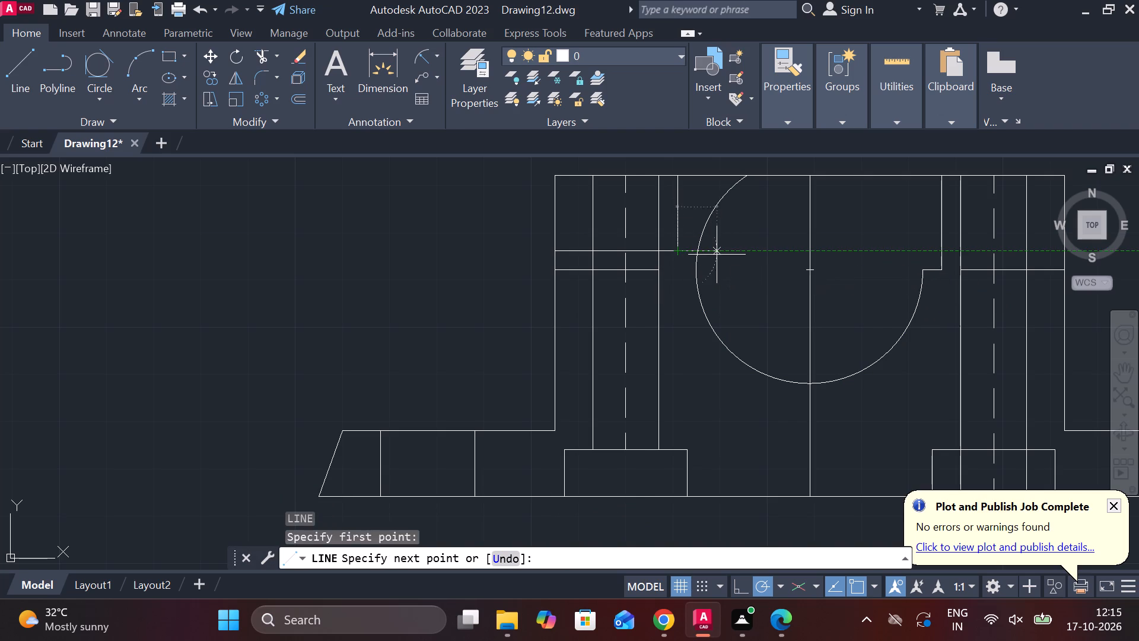
key(grave)
key(1)
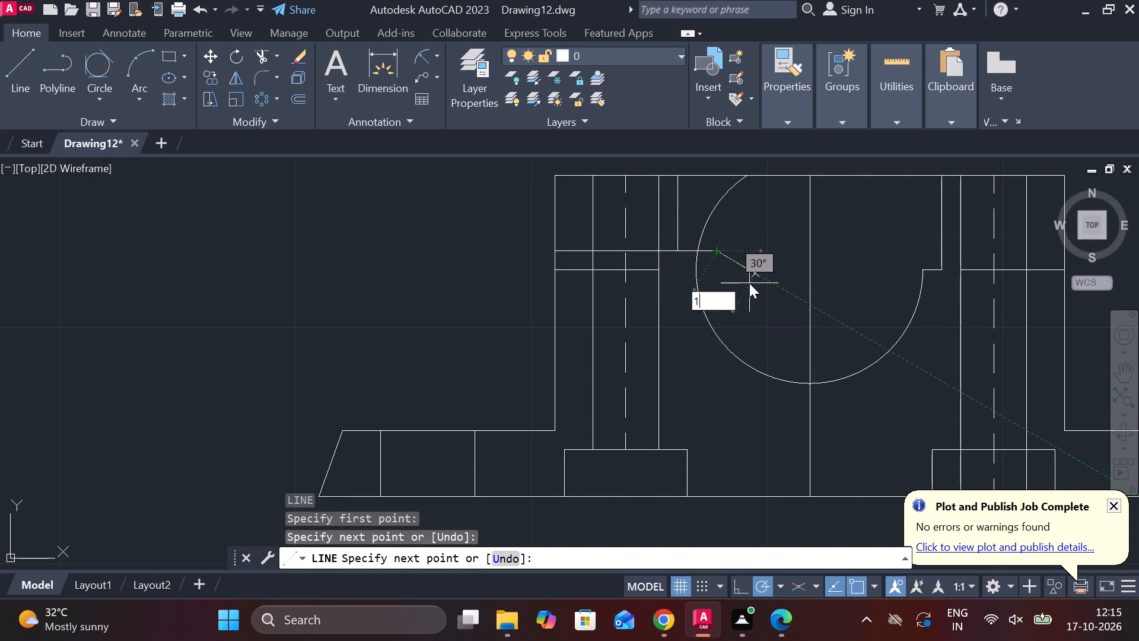
key(Escape)
key(Escape)
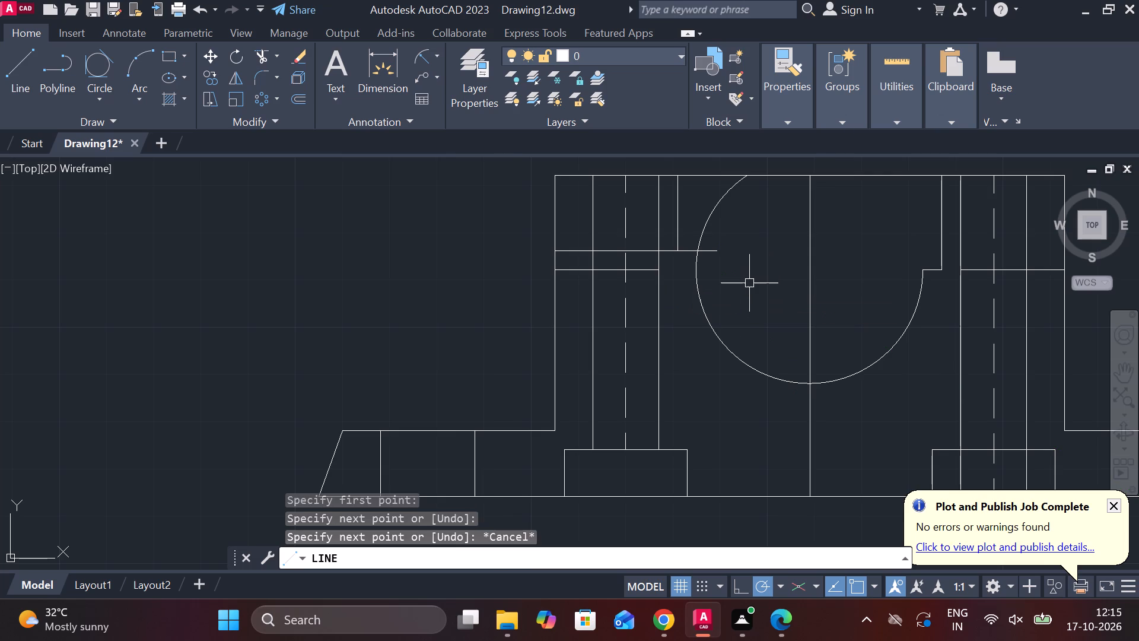
Trim the ledge line's overhang inside the bearing arc and the horizontal piece between the left bolt hole and recess wall.
text(TR)
key(space)
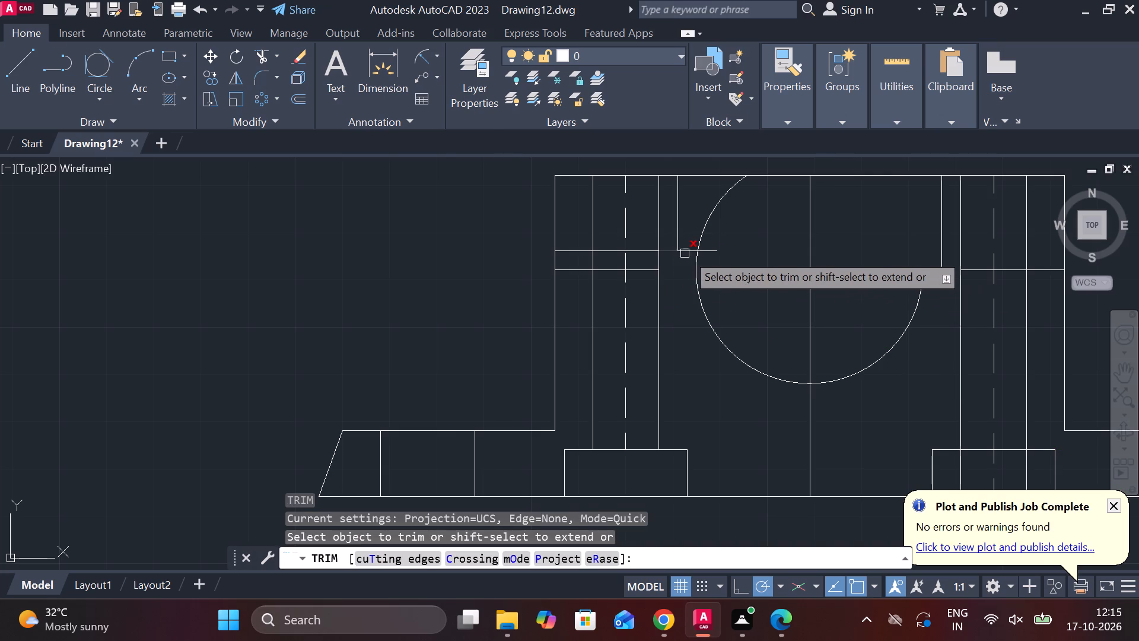
scroll(673, 251, up, 1)
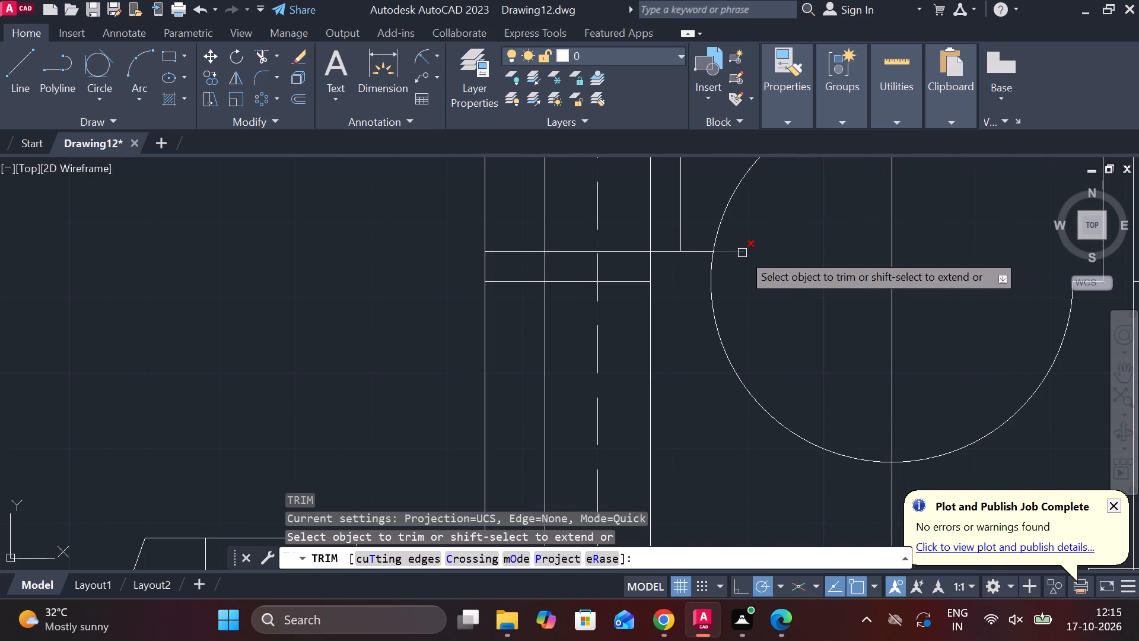
click(742, 253)
click(675, 255)
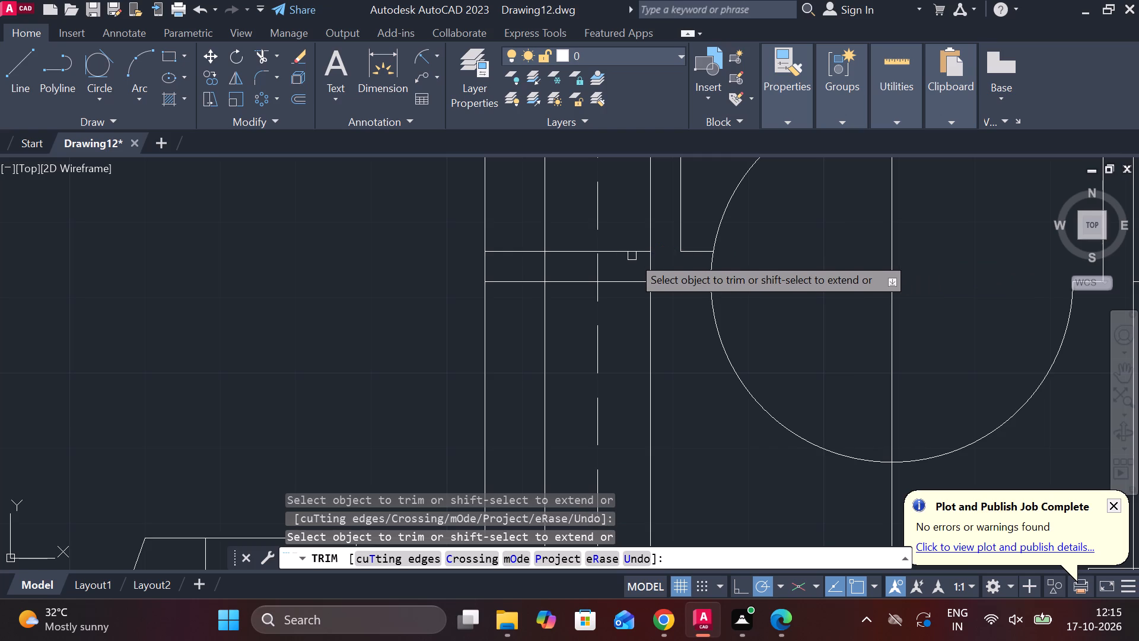
key(Escape)
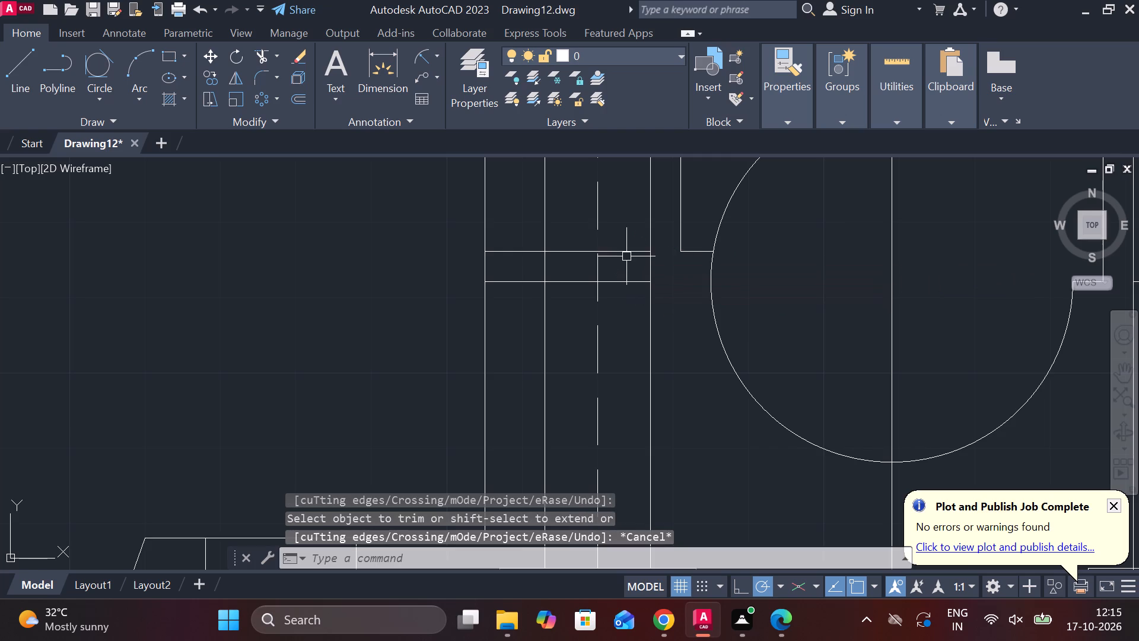
click(634, 253)
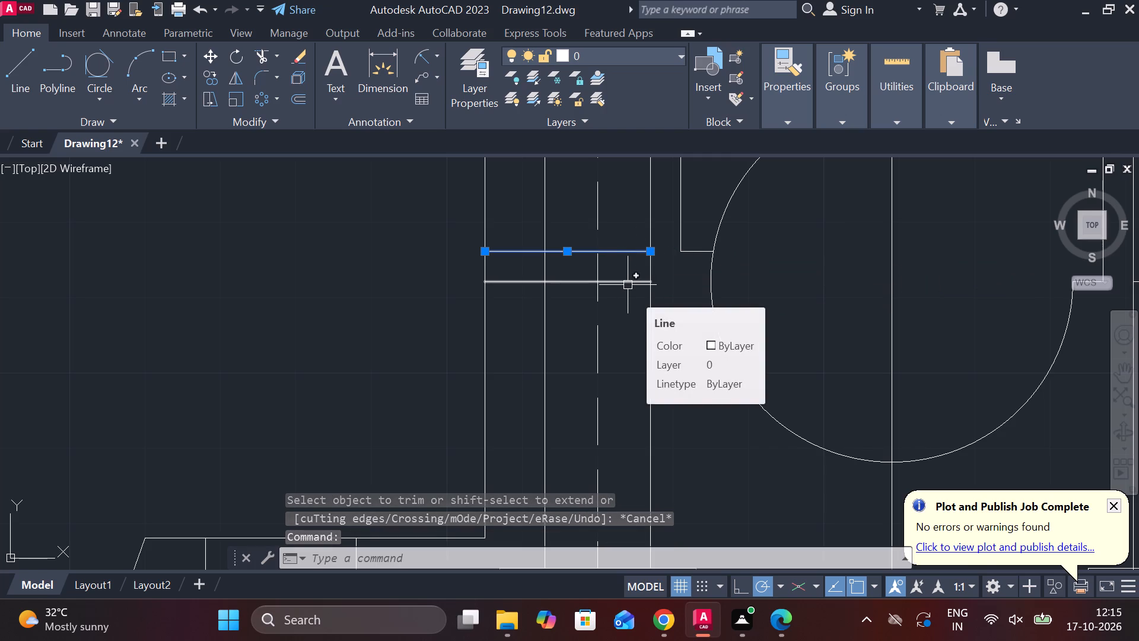
scroll(628, 285, down, 1)
key(Escape)
Trim the part of the bearing arc that rises above the new left ledge.
middle_drag(698, 281, 603, 309)
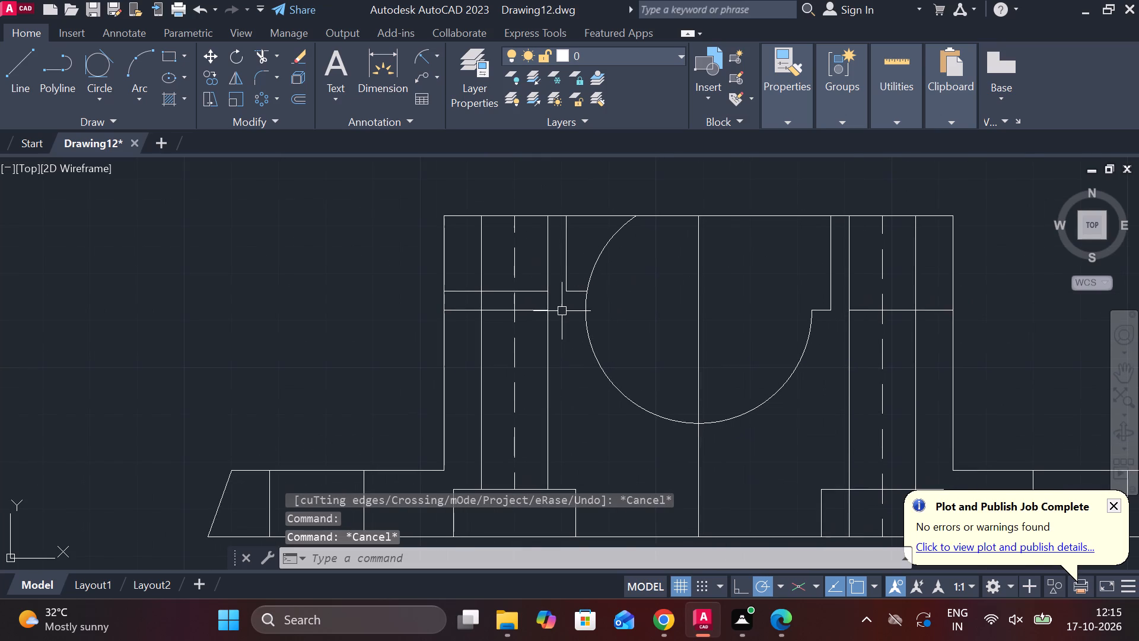
text(TR)
key(space)
drag(654, 277, 613, 244)
click(607, 240)
click(604, 236)
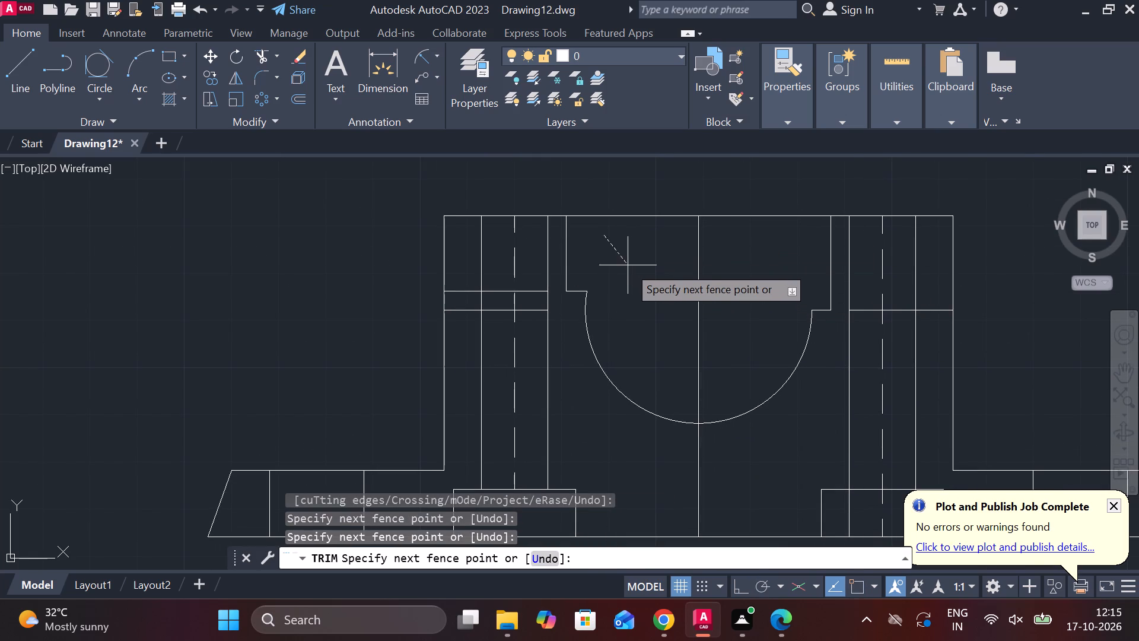
click(628, 265)
key(Escape)
Draw a horizontal line about 86 long from the left ledge's inner end past the body's right edge.
middle_drag(638, 290, 598, 290)
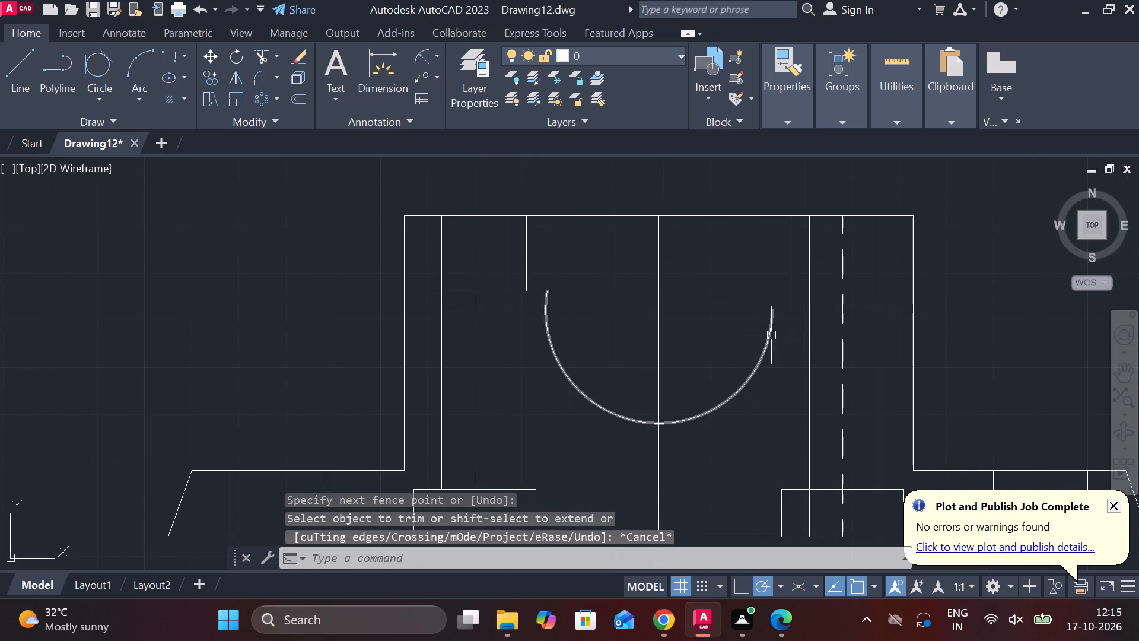
key(l)
key(Return)
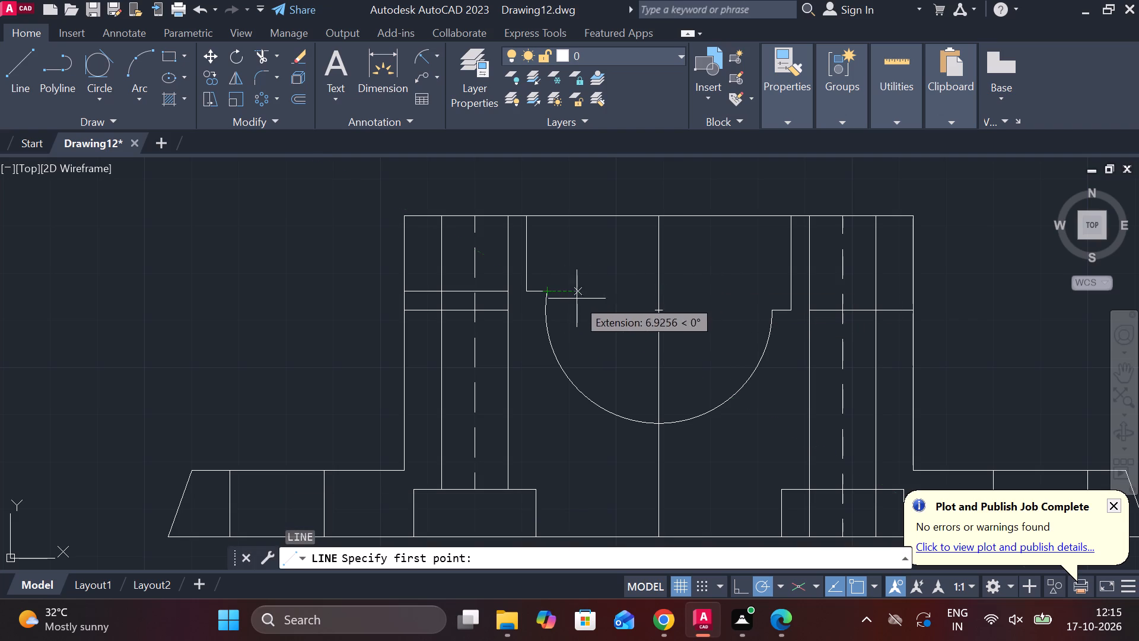
click(551, 297)
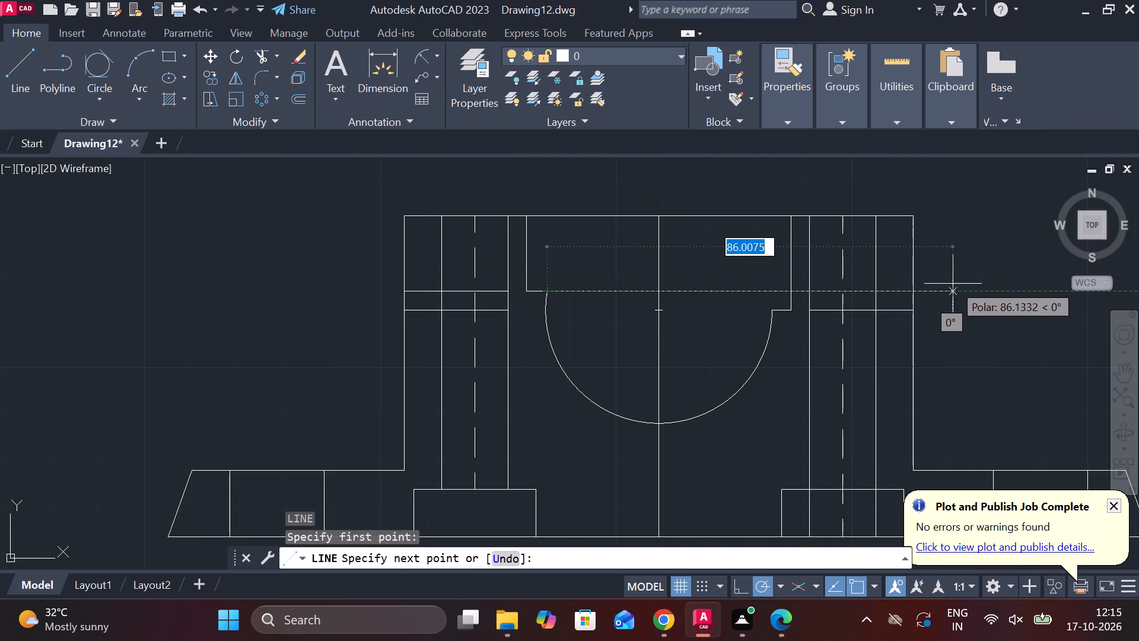
click(953, 284)
key(Escape)
Trim the new horizontal line across the bearing opening and right bolt hole, keeping the left ledge and the piece between right recess wall and bolt hole.
text(TR)
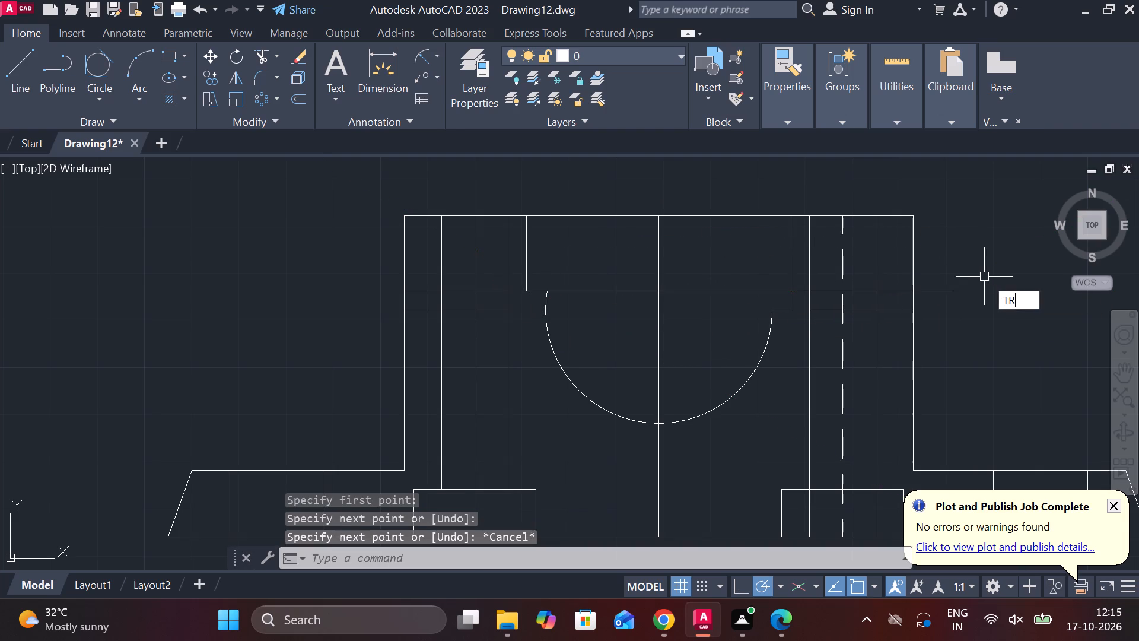
key(space)
click(939, 290)
click(906, 294)
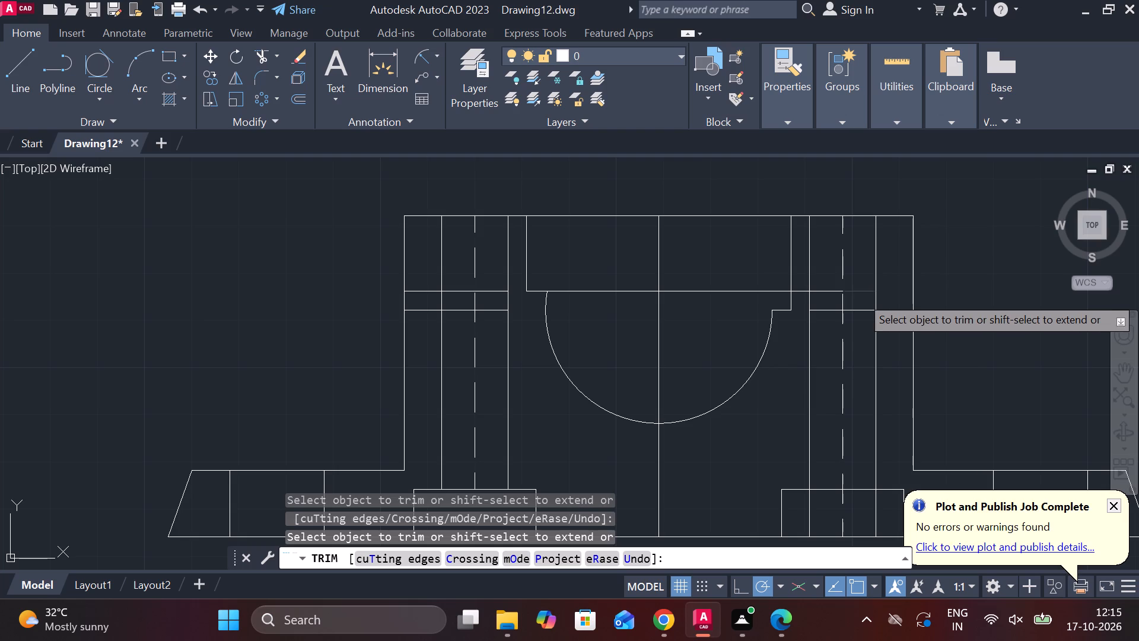
click(860, 296)
click(831, 294)
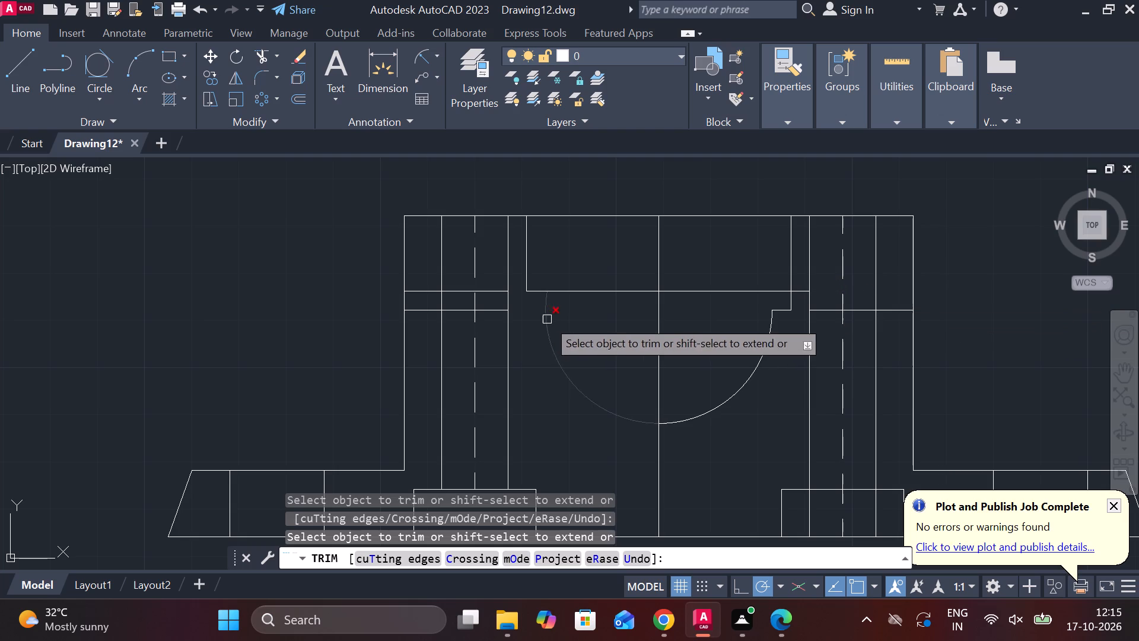
click(562, 294)
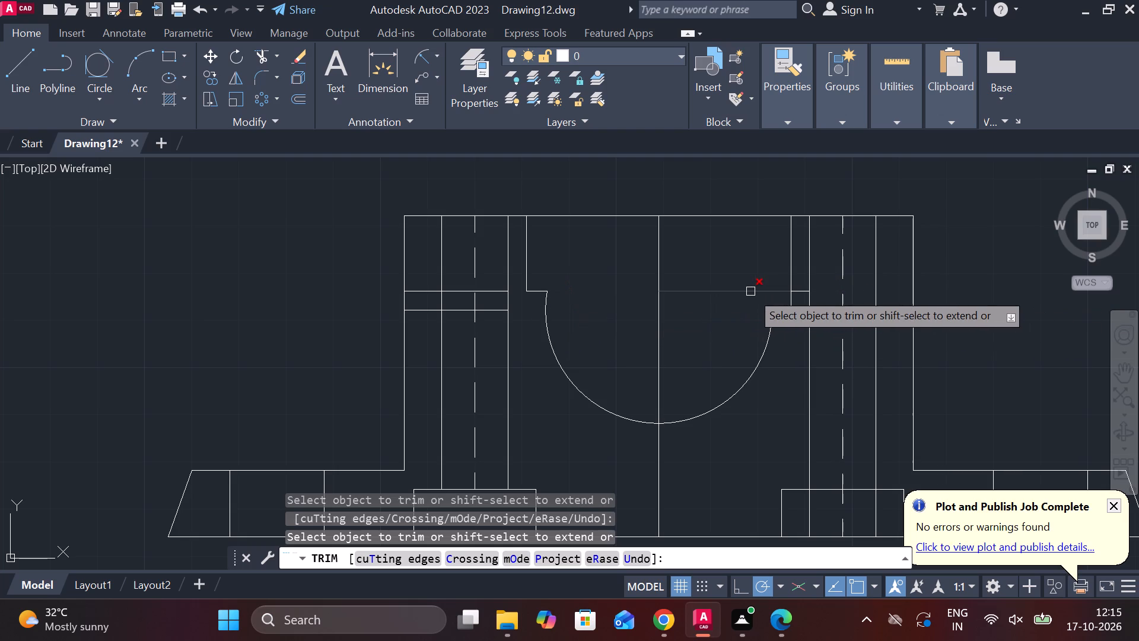
click(750, 291)
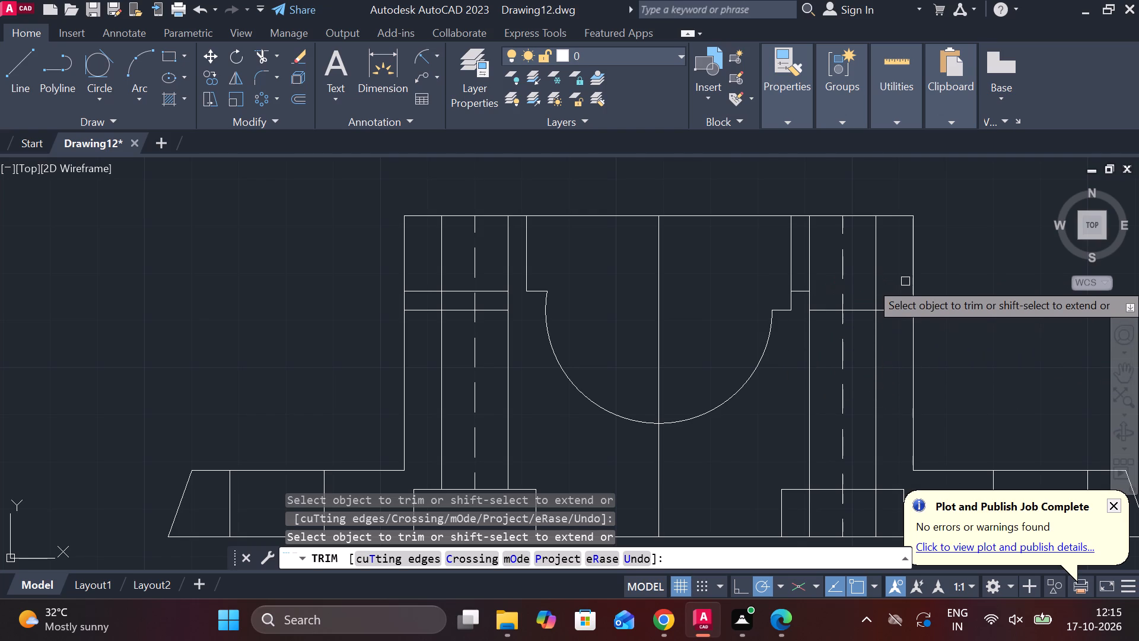
scroll(905, 281, down, 1)
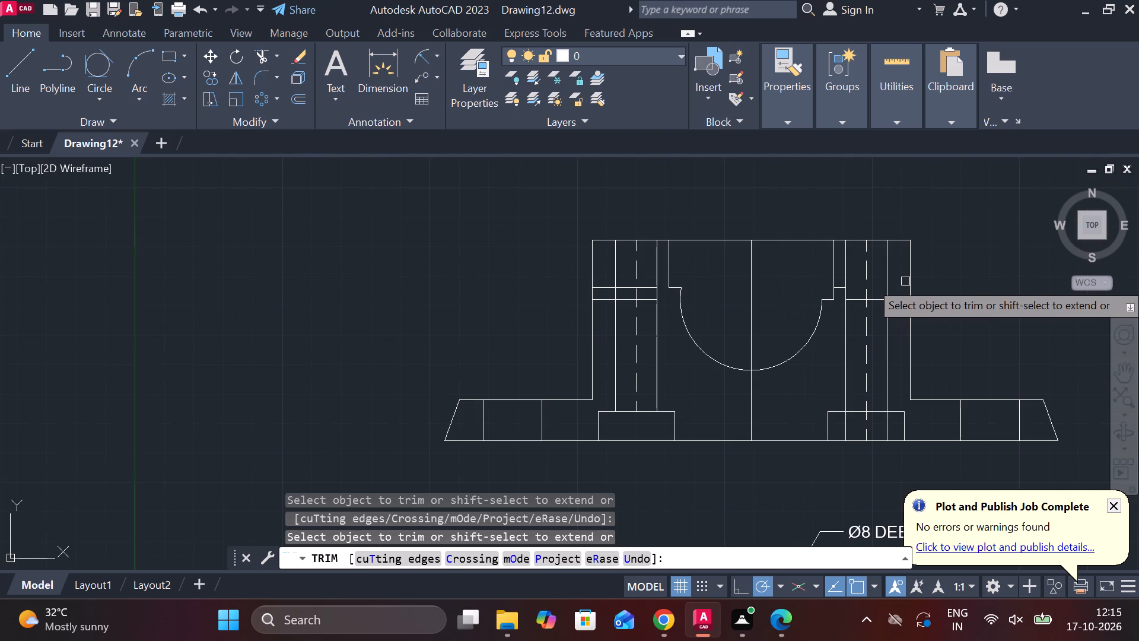
scroll(888, 231, up, 1)
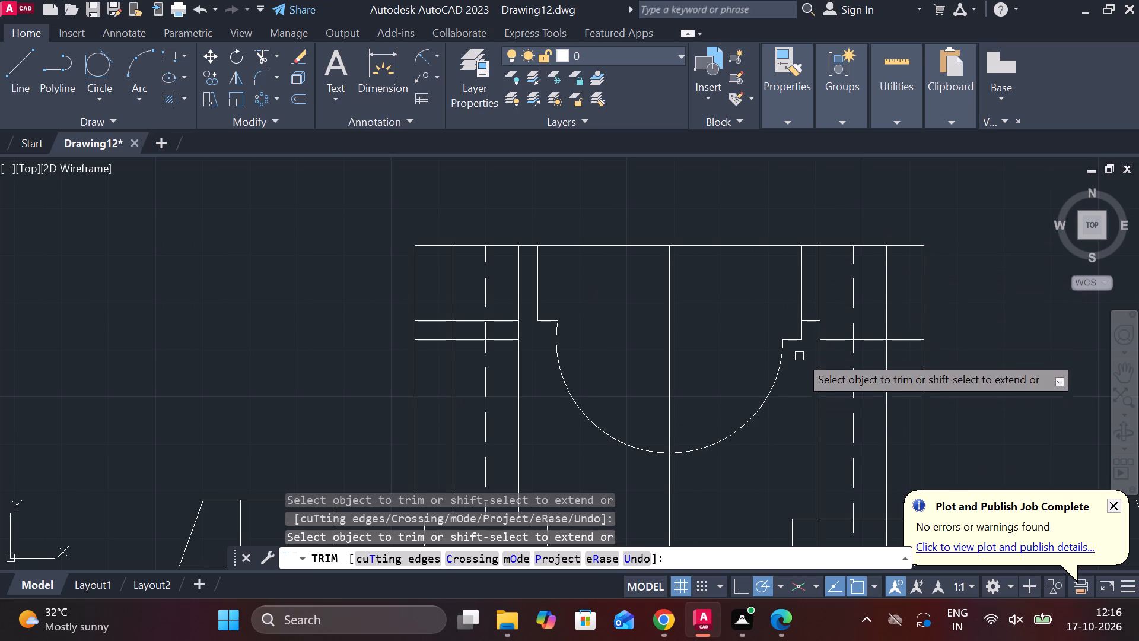
key(Escape)
Extend the bearing arc's right end up to the body's top edge, and the short right ledge line inward to the arc.
text(EX)
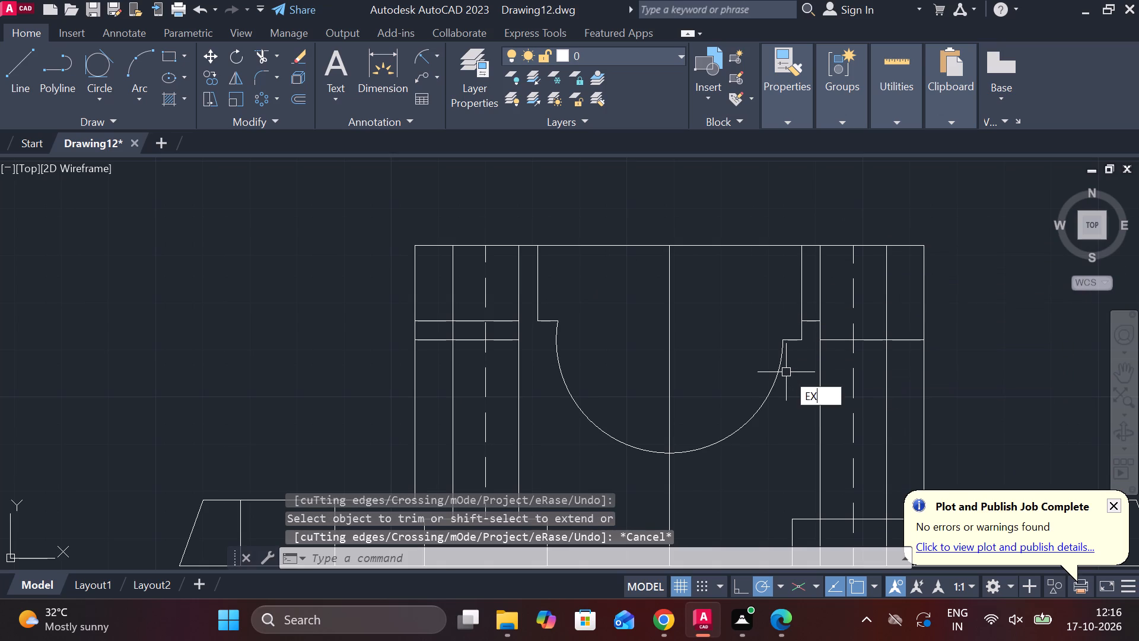
key(space)
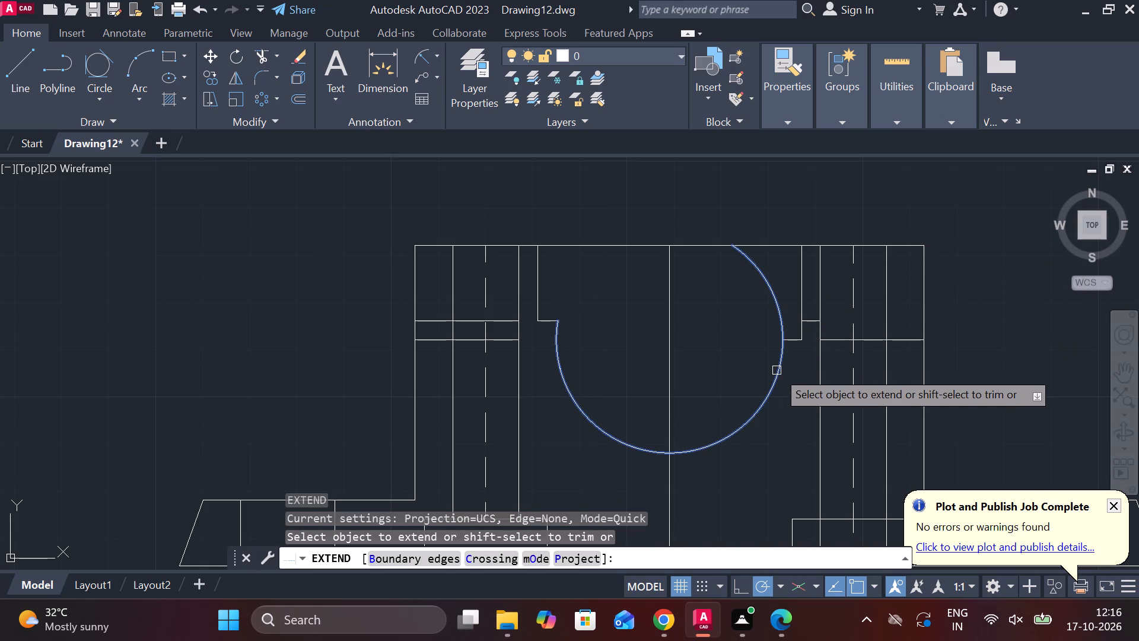
click(777, 370)
key(Escape)
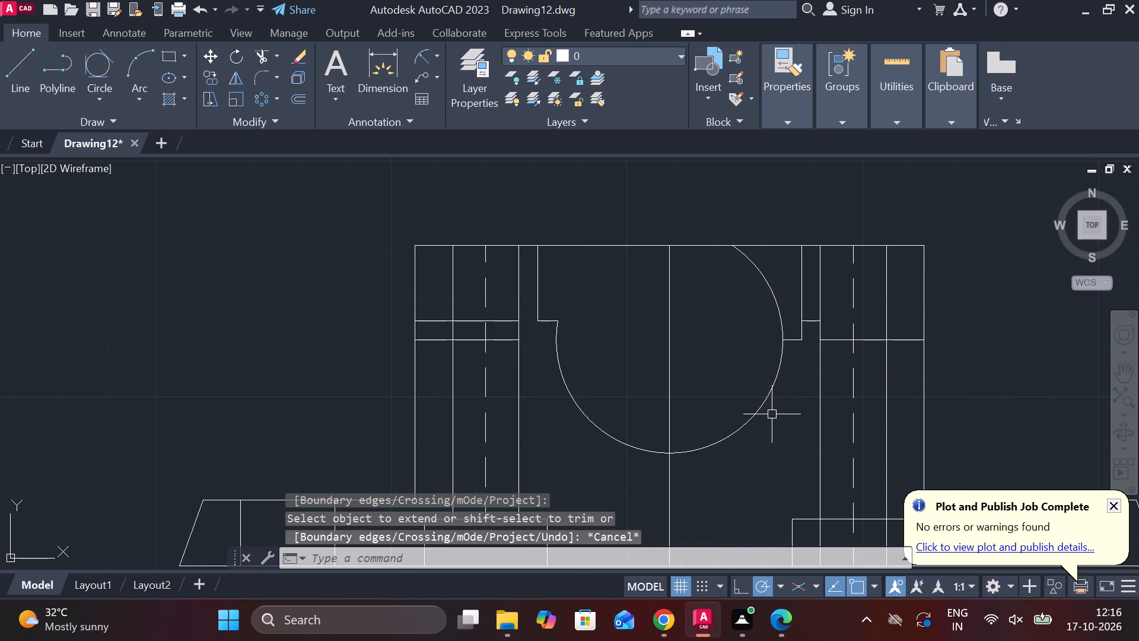
text(EX)
key(space)
scroll(794, 323, up, 2)
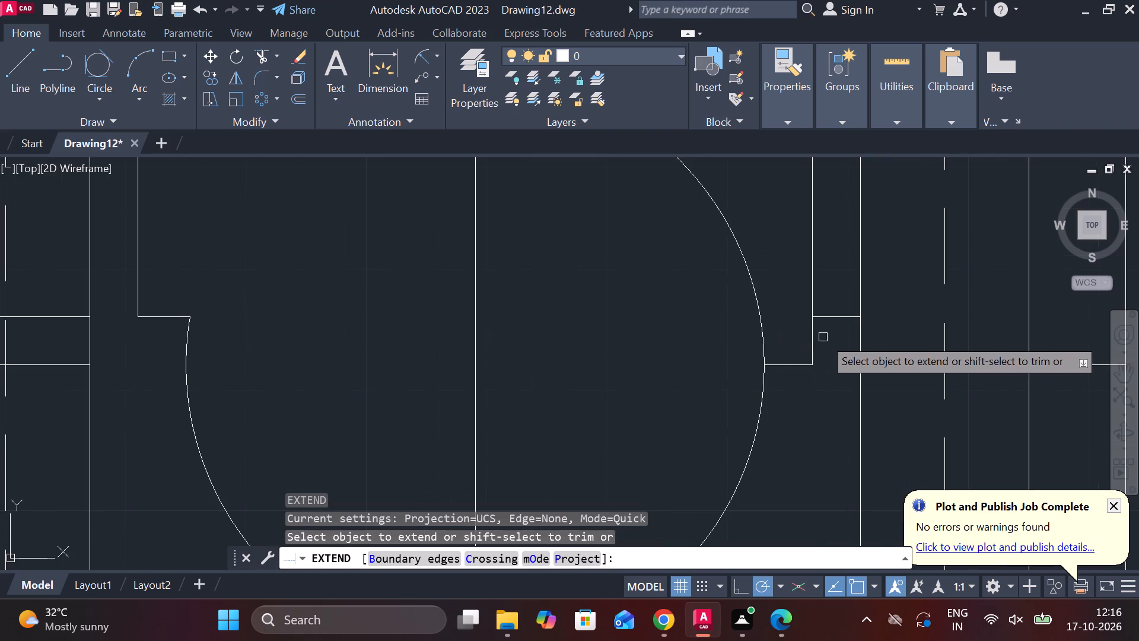
click(827, 318)
key(Escape)
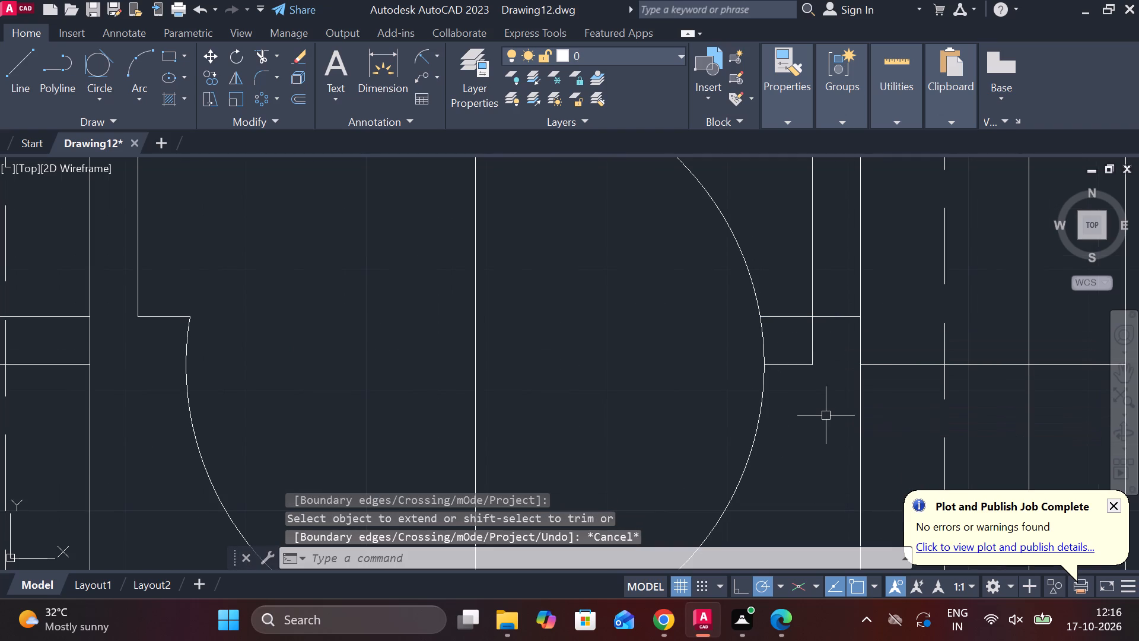
Trim the right ledge's overhang beyond the recess wall, the arc above the ledge, and the old lower ledge with its wall piece.
text(TR)
key(space)
click(832, 319)
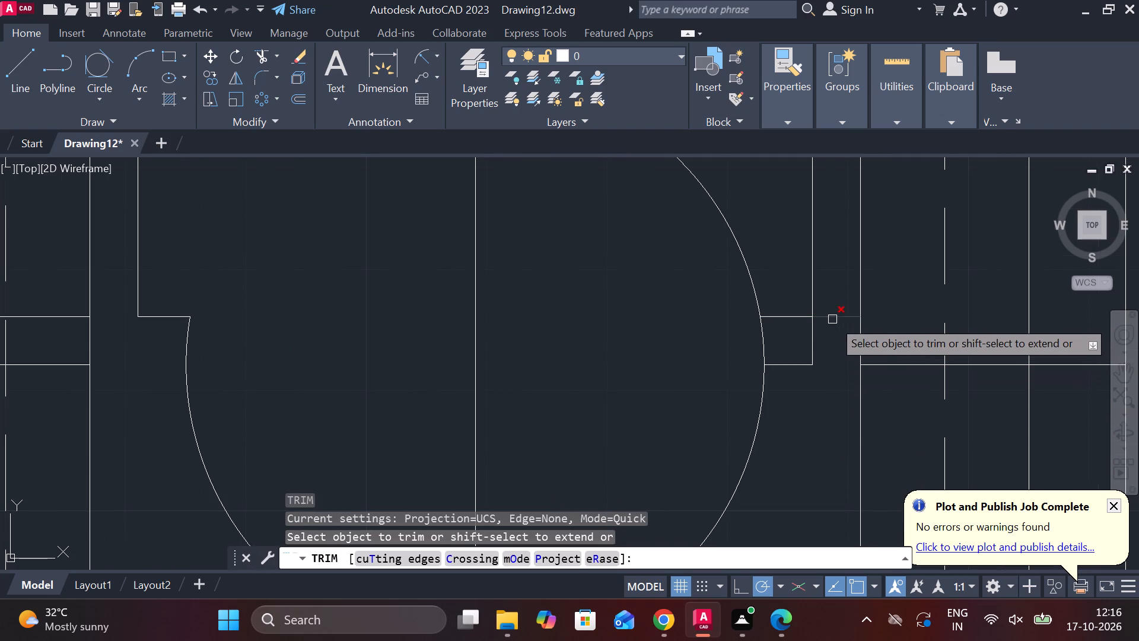
click(753, 285)
scroll(753, 285, down, 2)
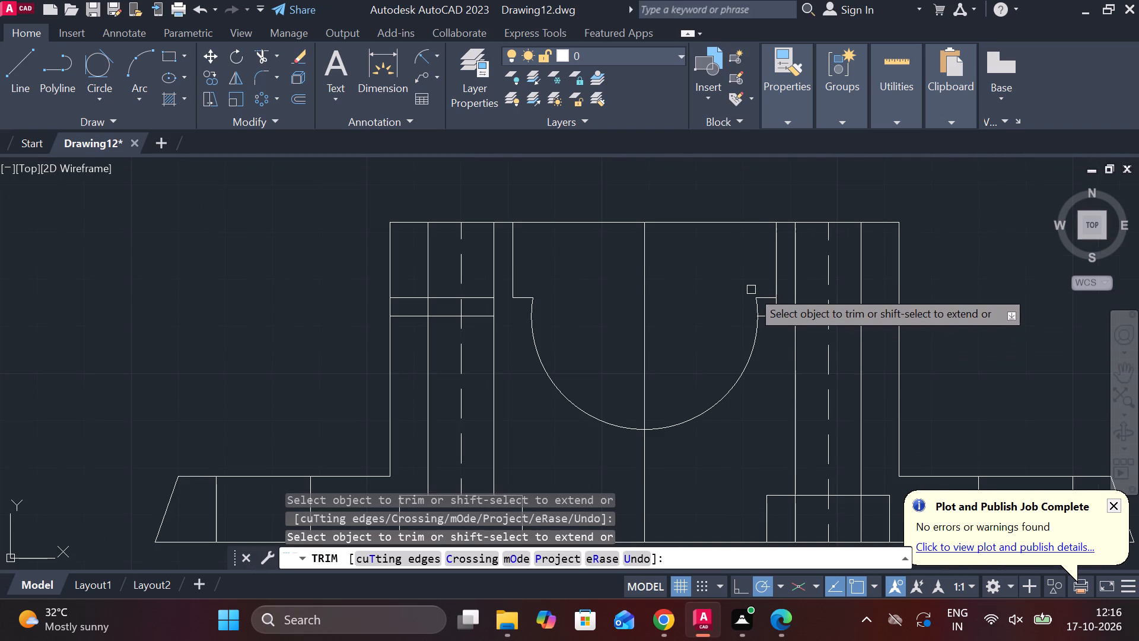
click(769, 316)
click(776, 312)
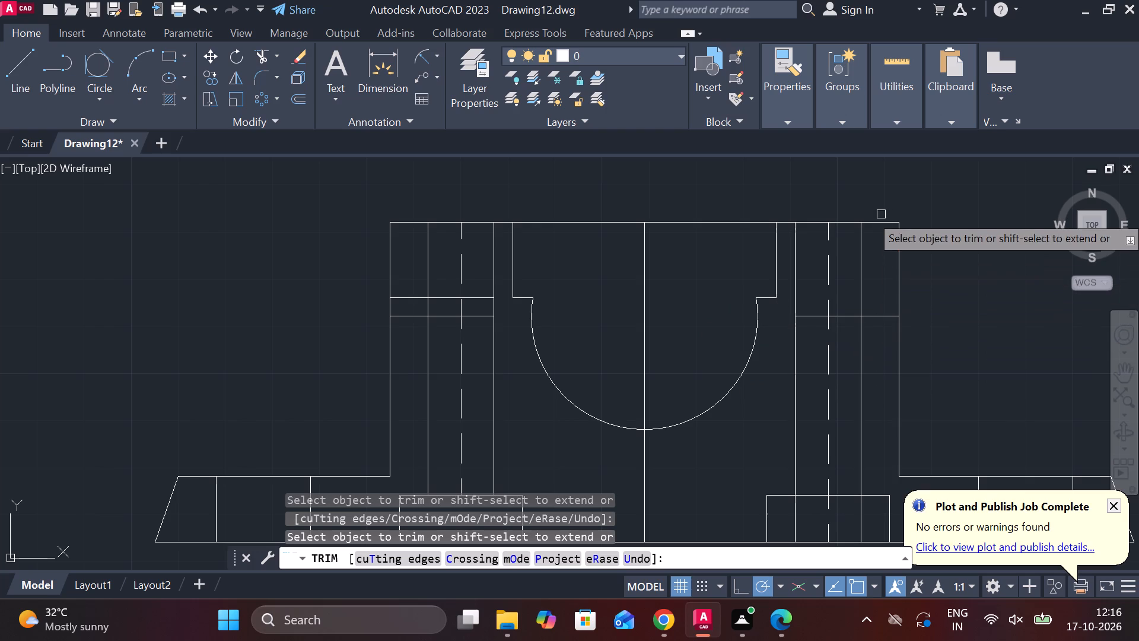
middle_click(352, 250)
key(Escape)
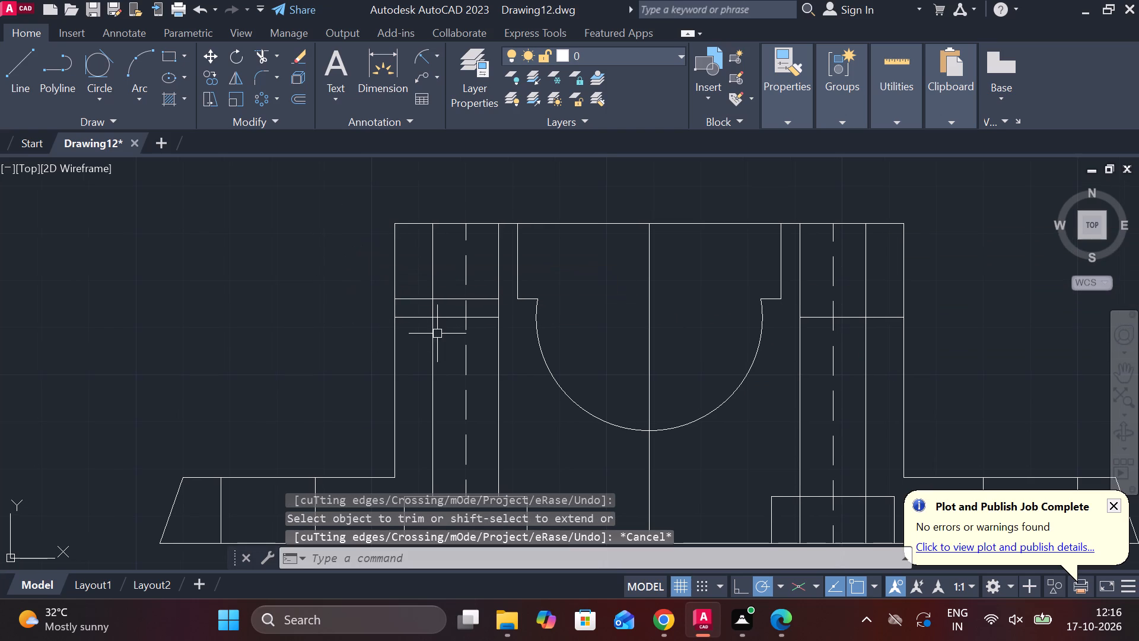
Erase the two horizontal lines crossing the left bolt hole.
click(407, 299)
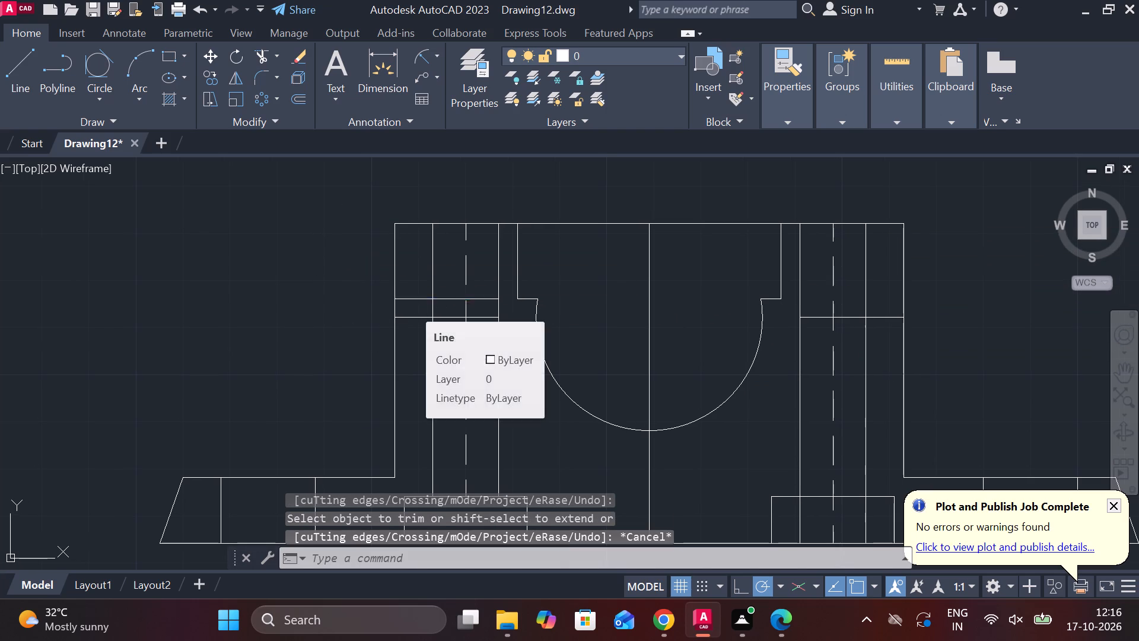
click(411, 316)
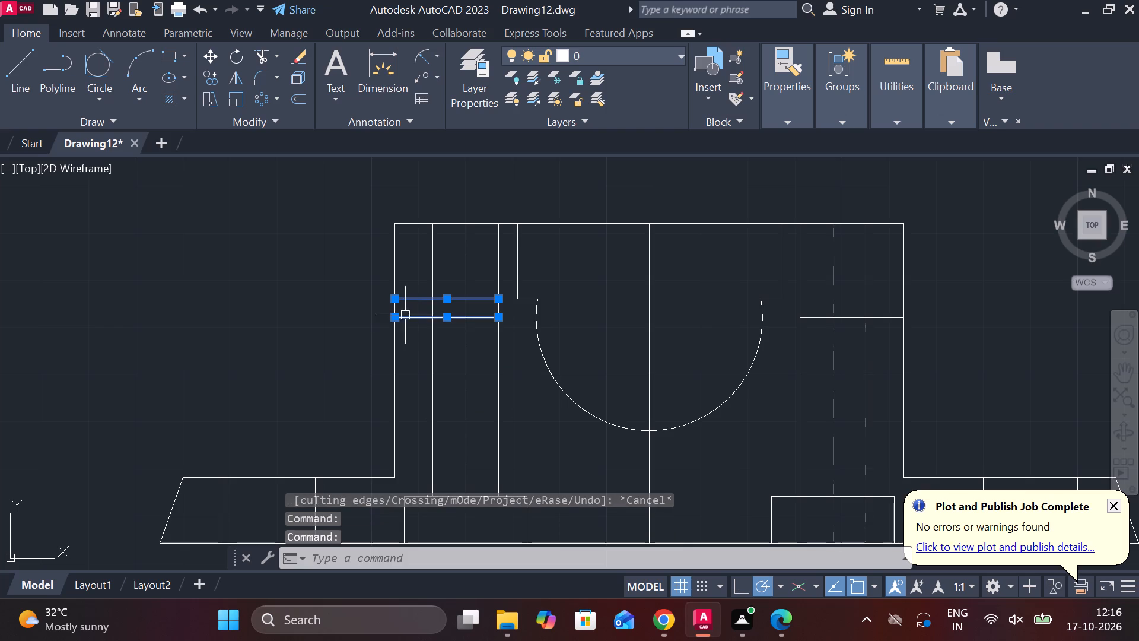
text(E)
key(space)
scroll(308, 281, down, 1)
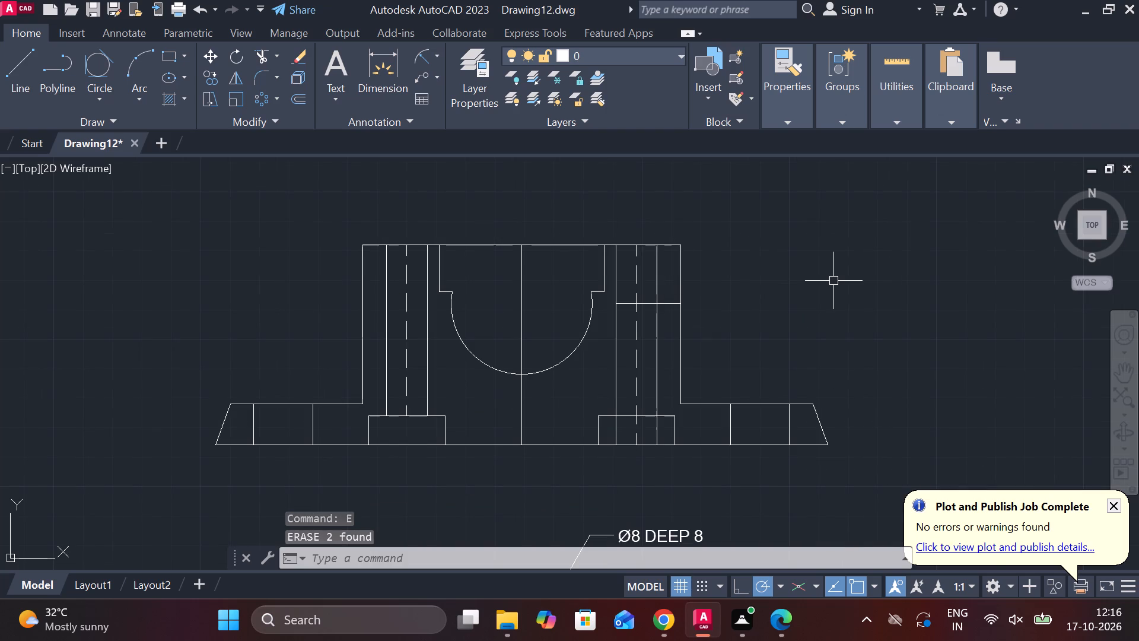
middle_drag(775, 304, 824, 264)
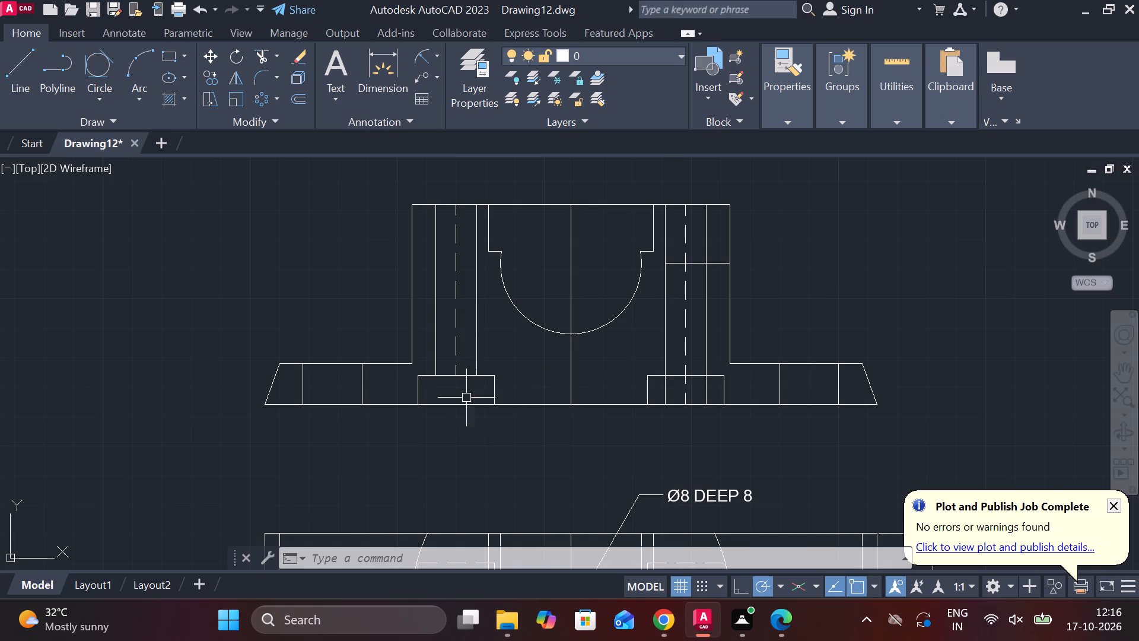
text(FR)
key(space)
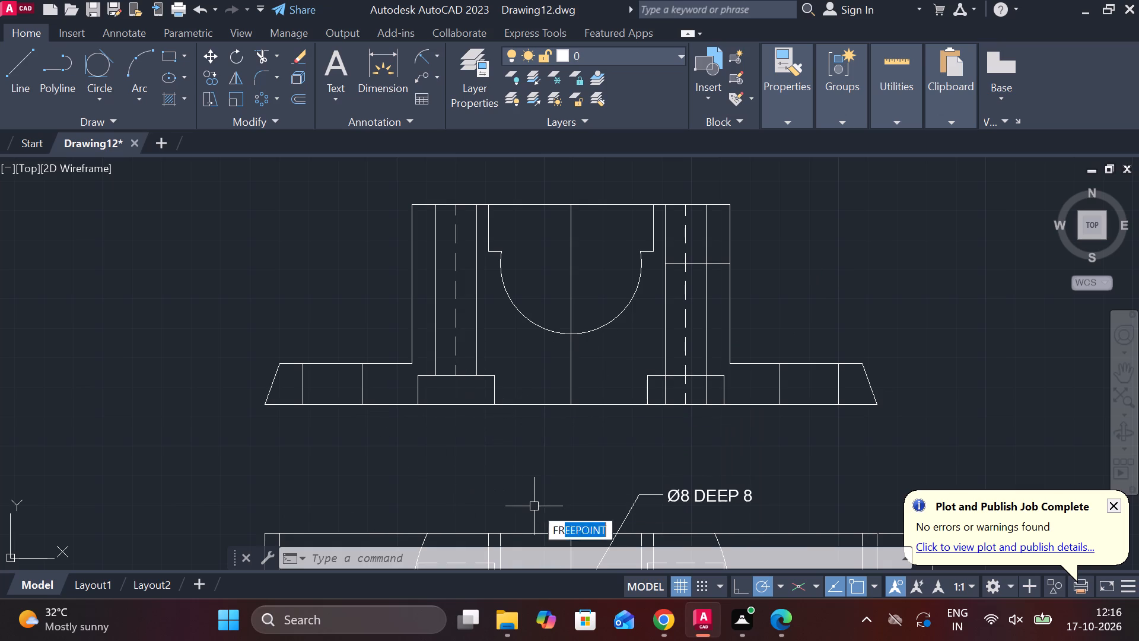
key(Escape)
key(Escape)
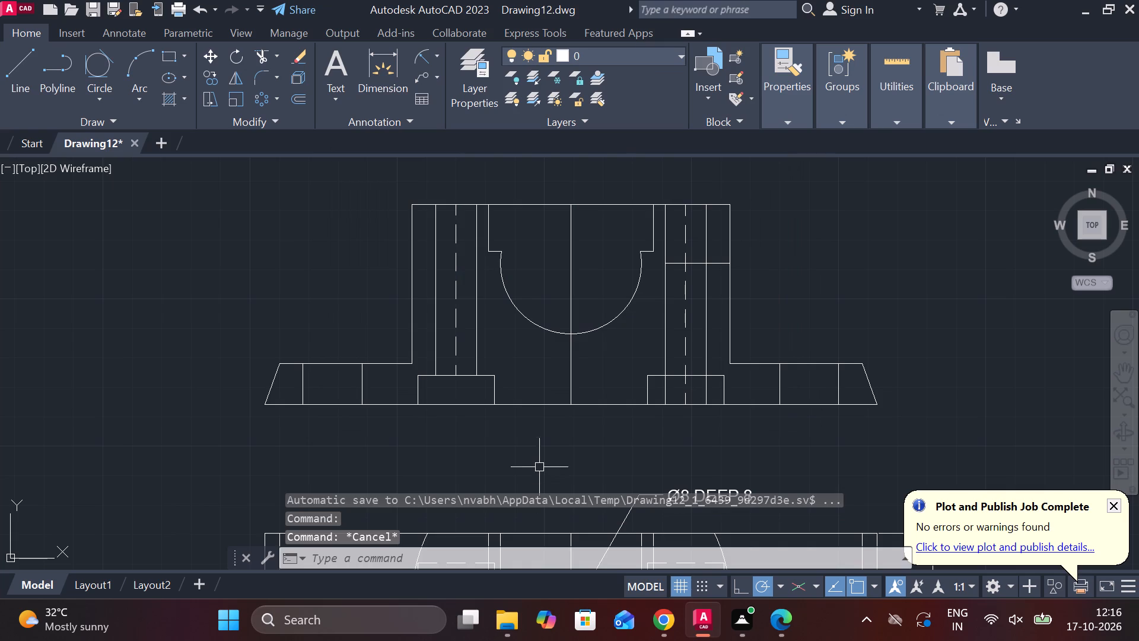
Fillet both inner corners where the body's vertical sides meet the base flanges with radius 8.
text(F R)
key(space)
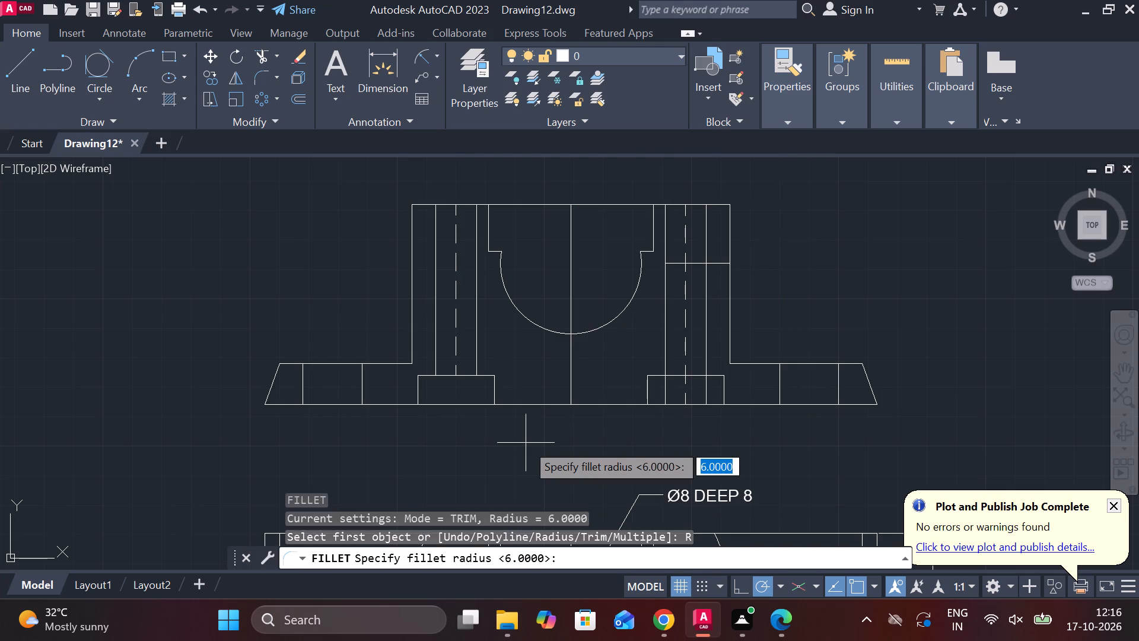
text(8)
key(space)
click(386, 368)
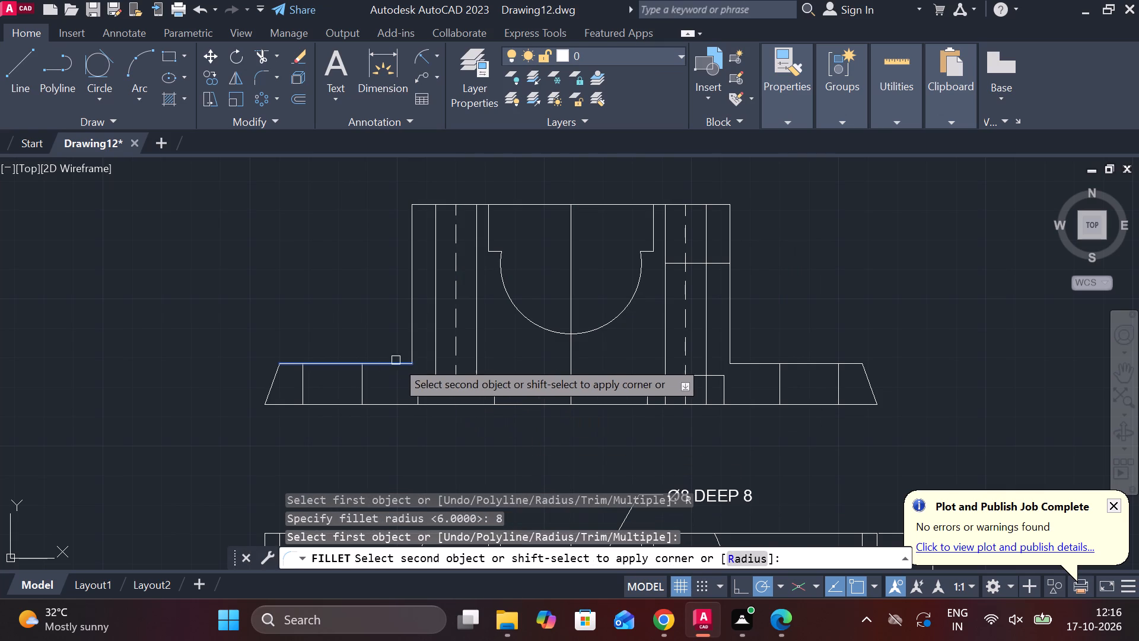
click(408, 341)
key(space)
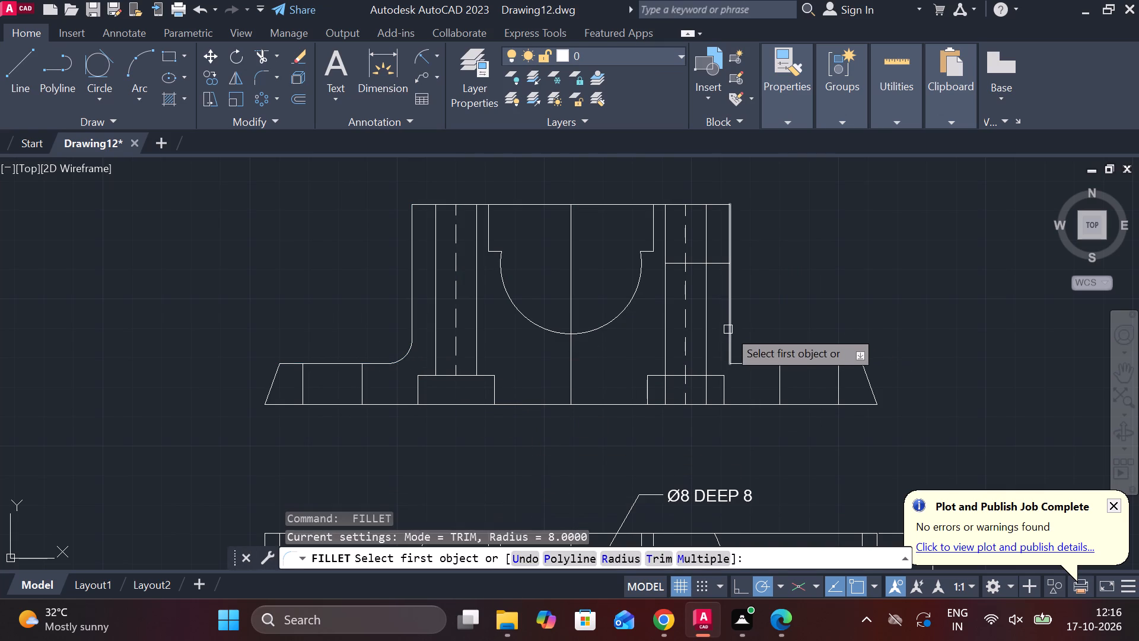
click(724, 327)
click(761, 363)
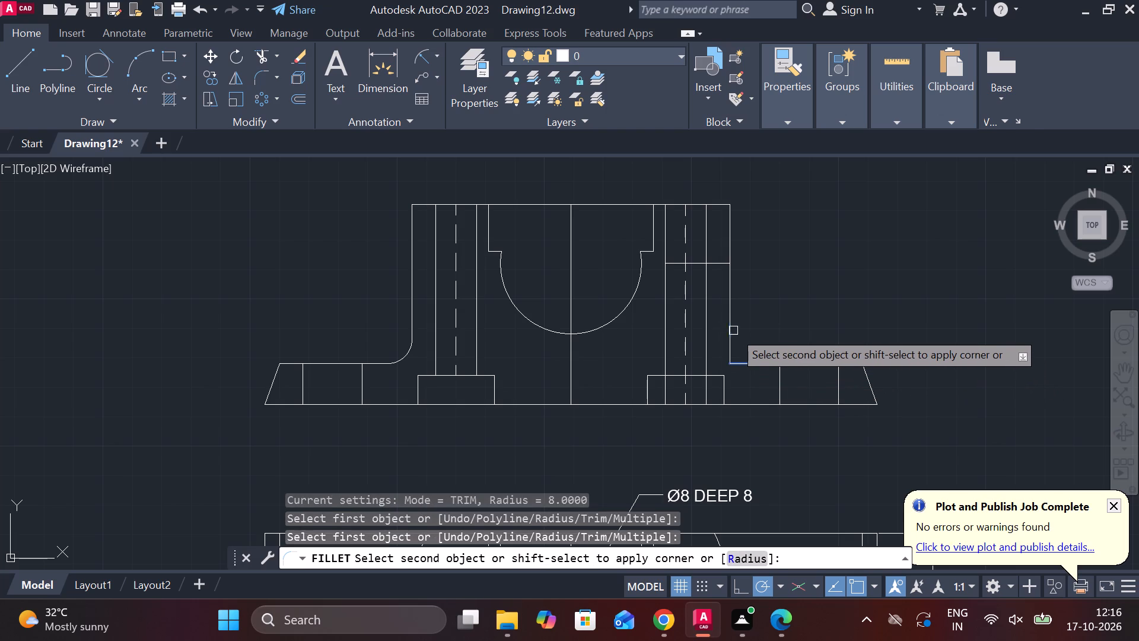
click(731, 328)
key(space)
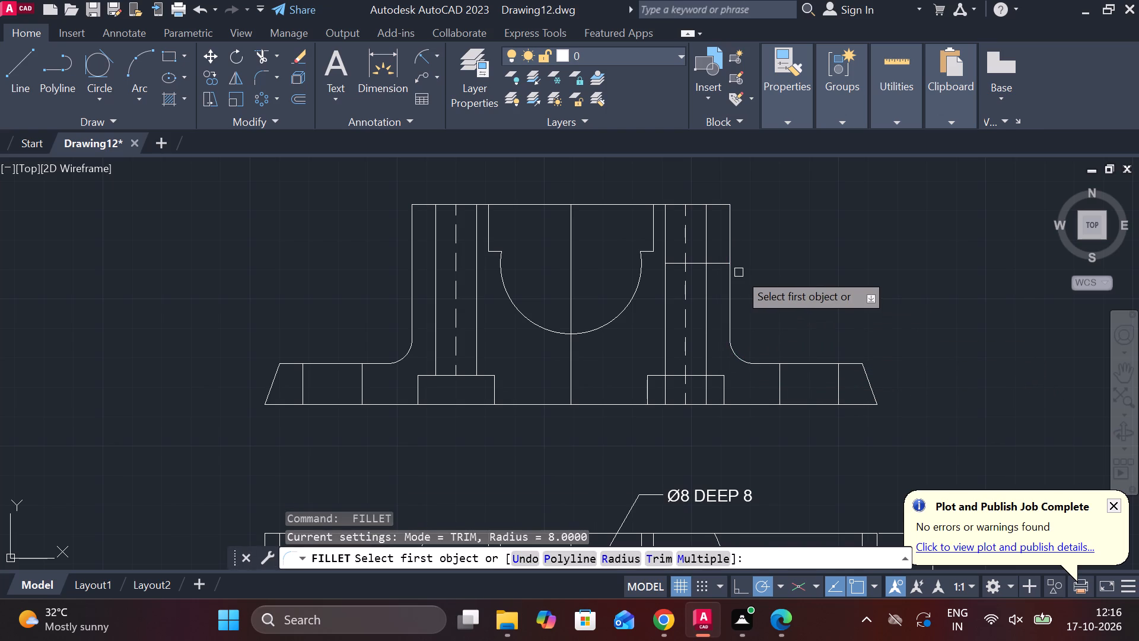
key(Escape)
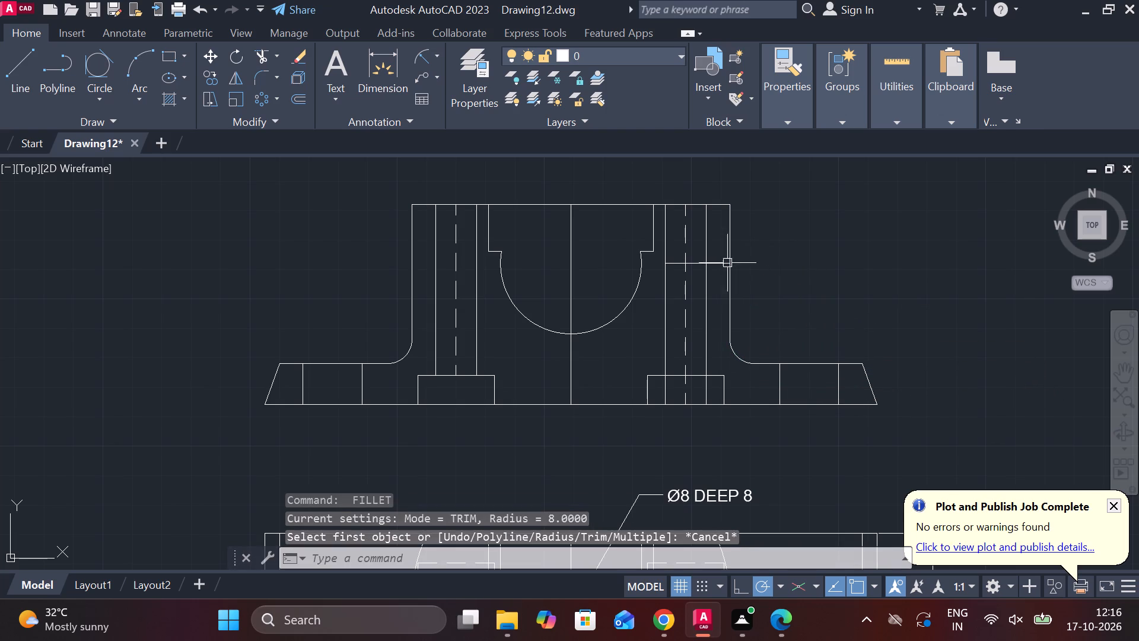
Erase the horizontal line crossing the right bolt hole.
click(723, 262)
text(E)
key(space)
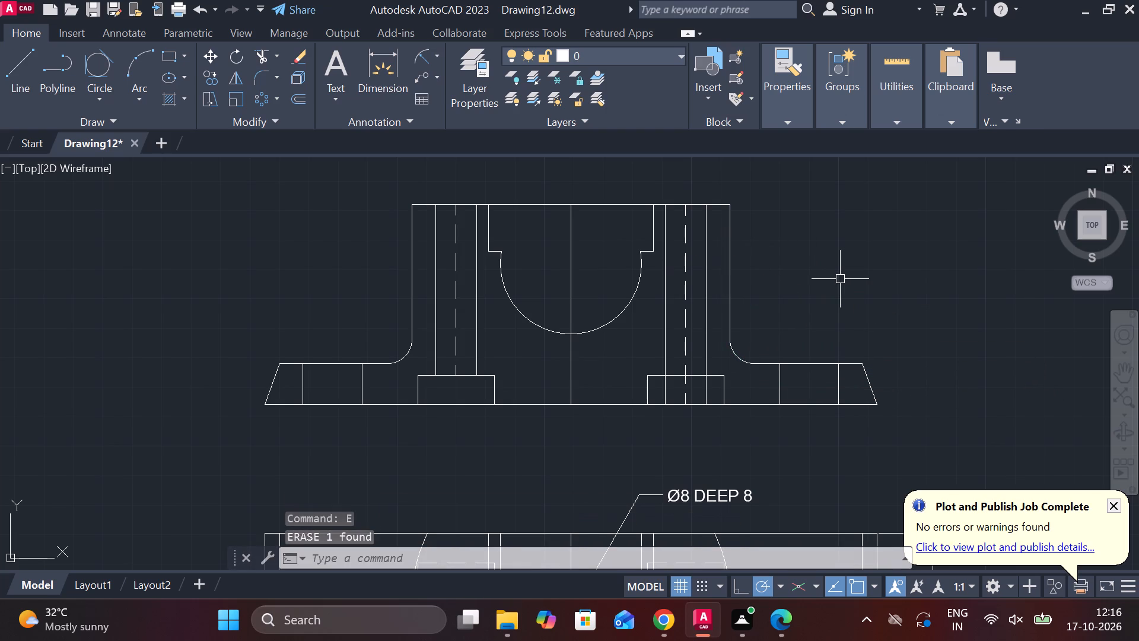
Set the linetype of the right bolt hole's two vertical edge lines to DASHED.
click(705, 297)
click(669, 306)
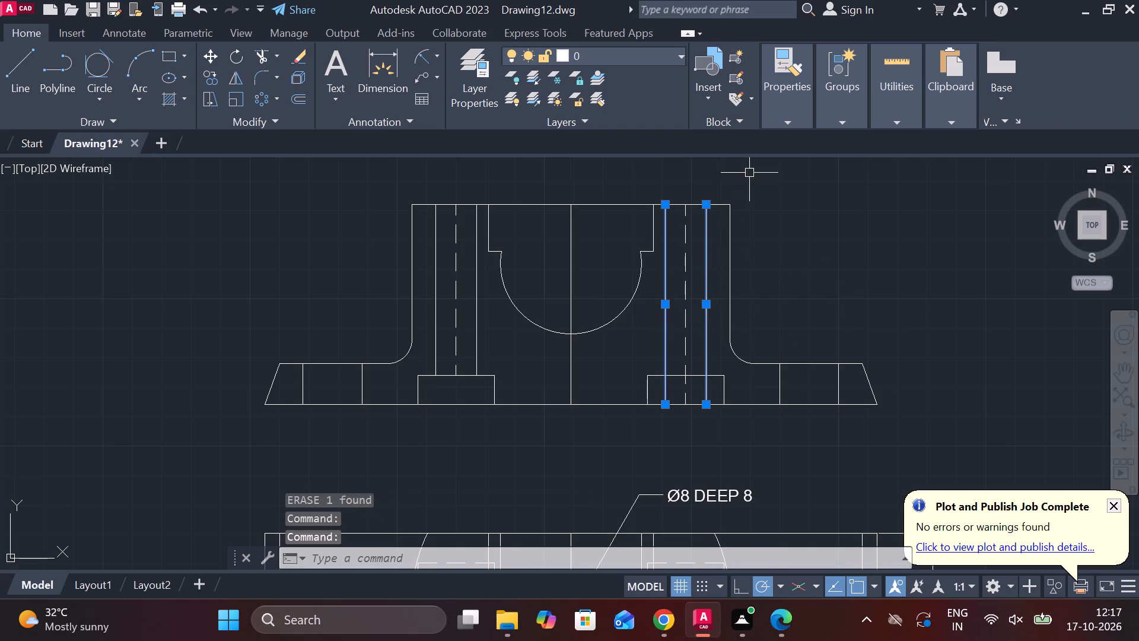
click(782, 125)
click(923, 181)
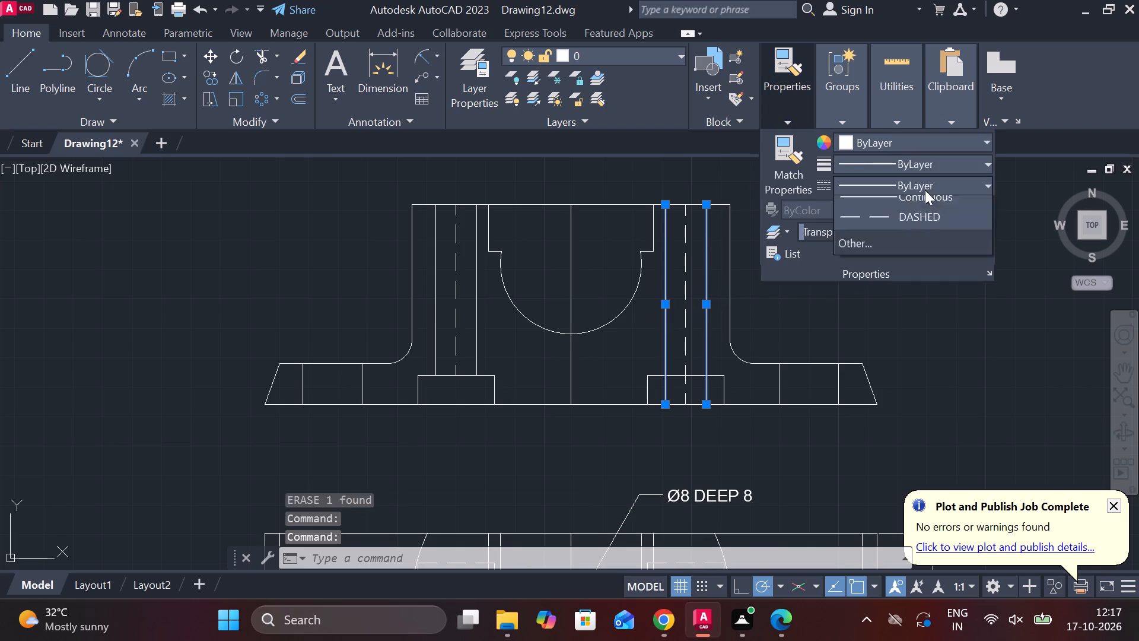
click(896, 265)
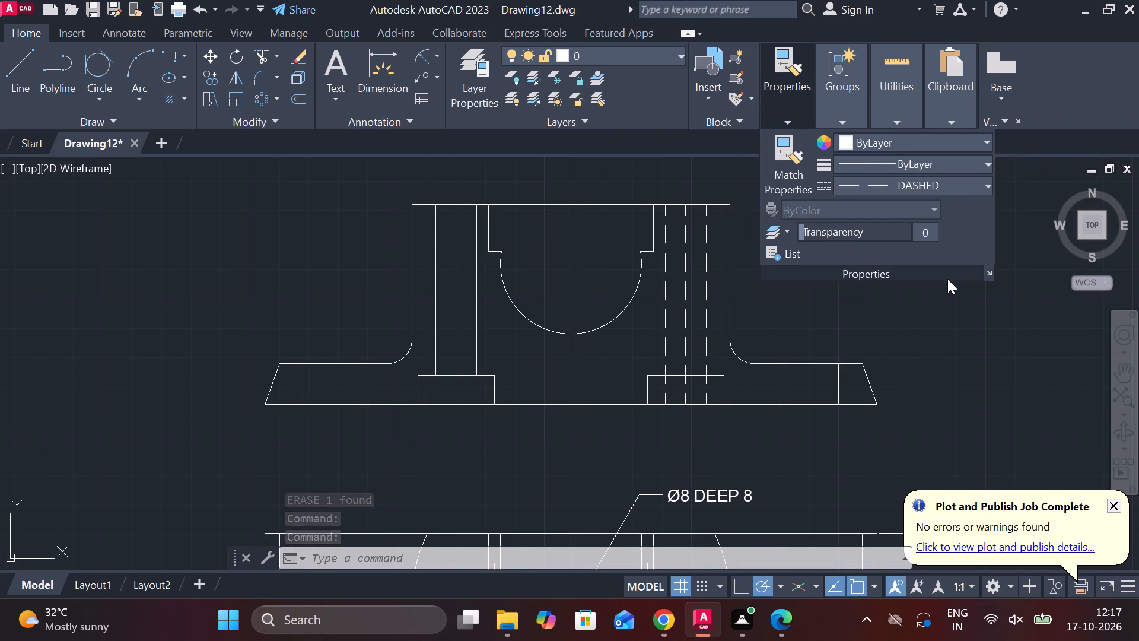
key(Escape)
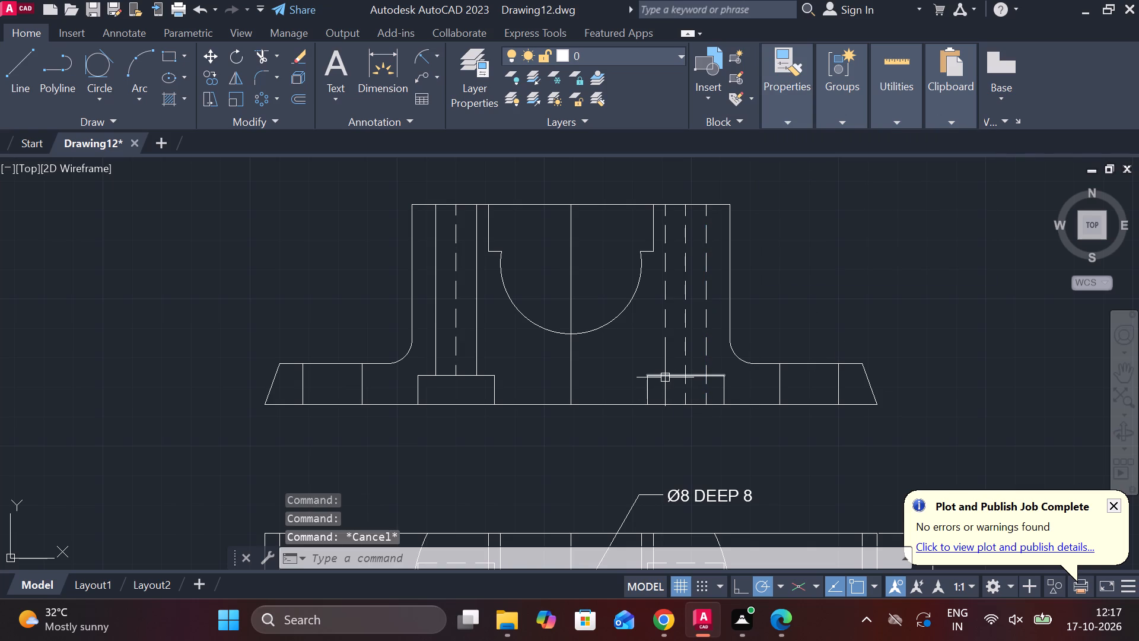
Set the linetype of the right bolt hole's bottom recess outline, its top edge and both sides, to DASHED.
click(660, 377)
click(649, 392)
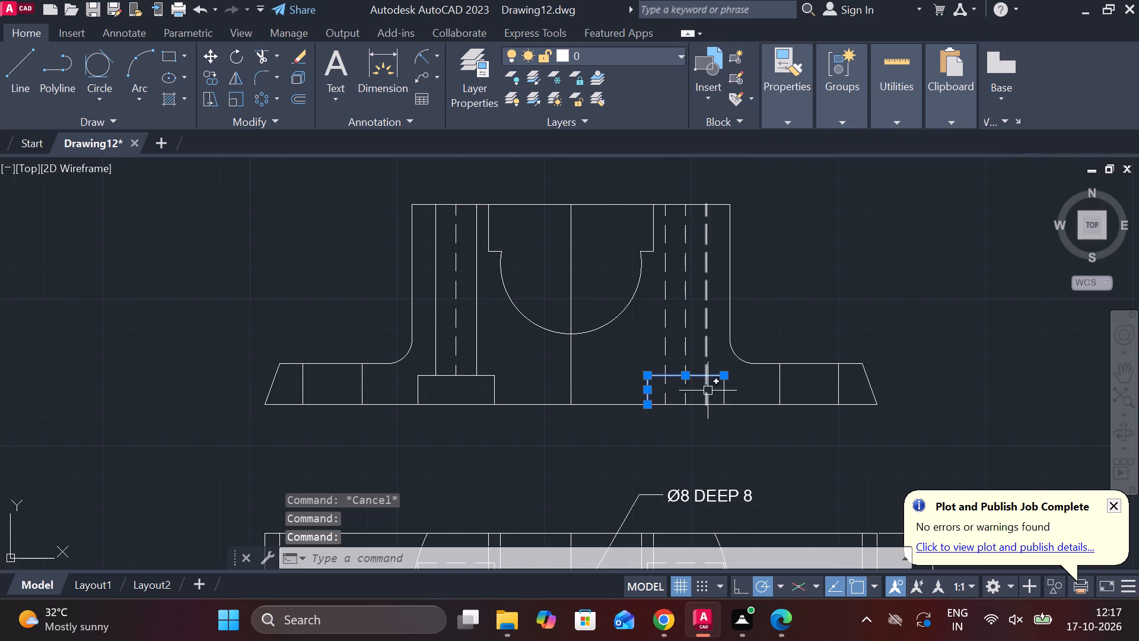
click(727, 391)
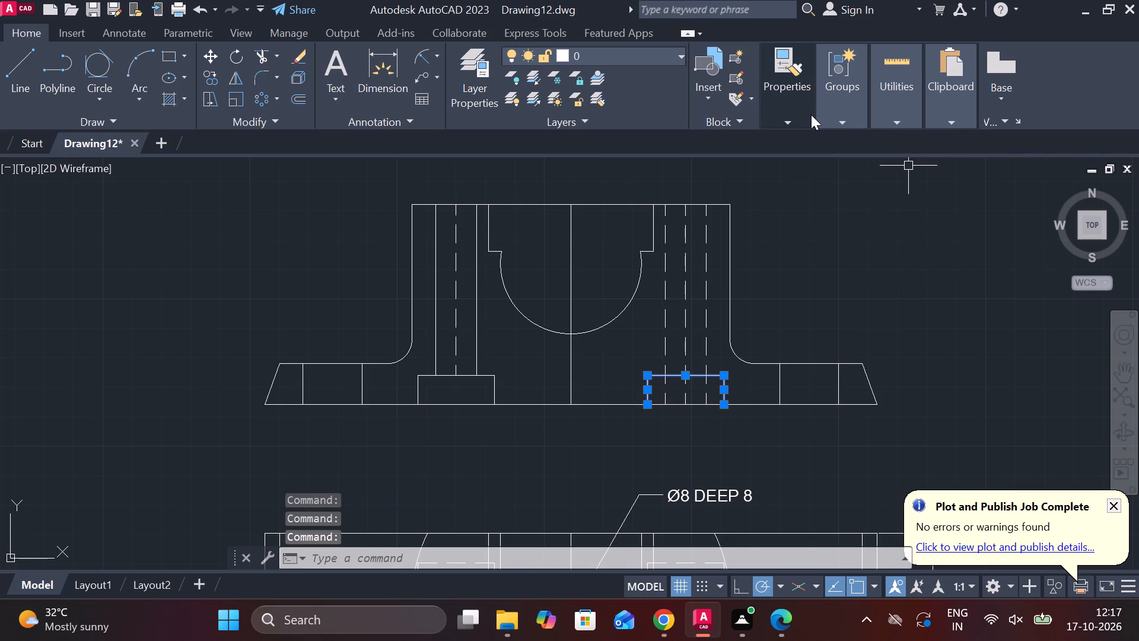
click(811, 115)
click(903, 185)
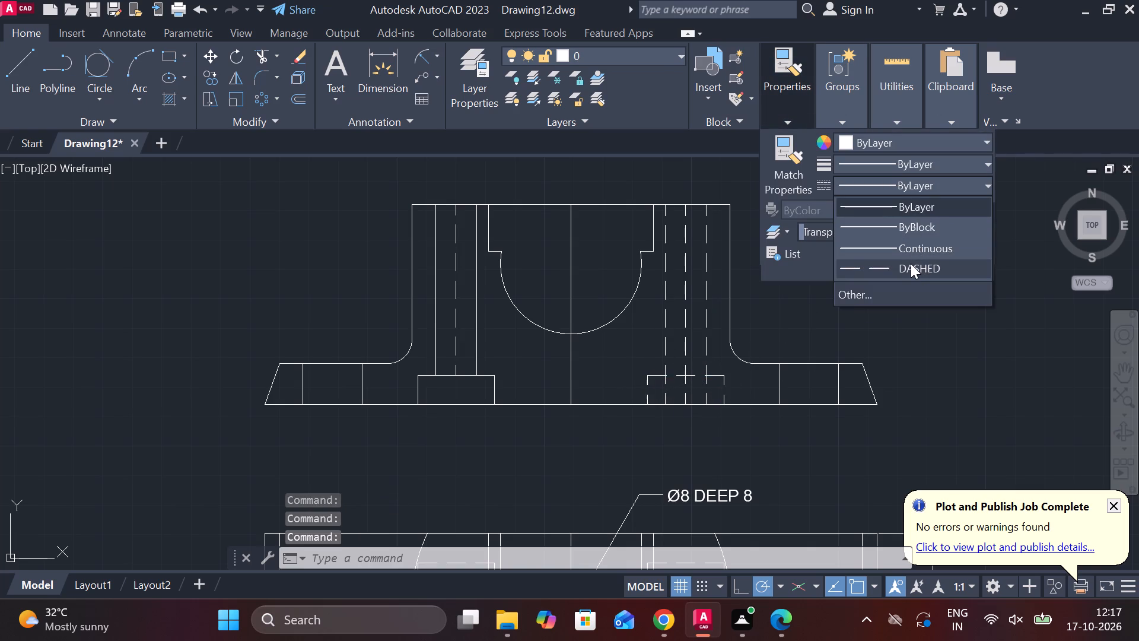
click(911, 264)
key(Escape)
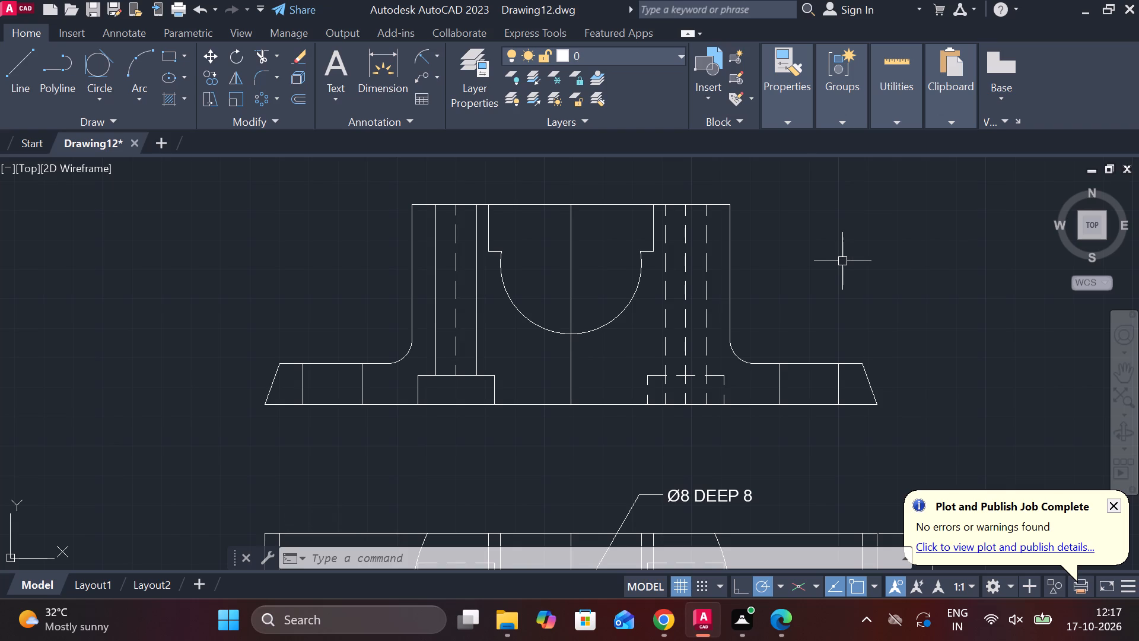
Trim away the top horizontal line across the bore opening on both sides of the front view's centre line.
text(TR)
key(space)
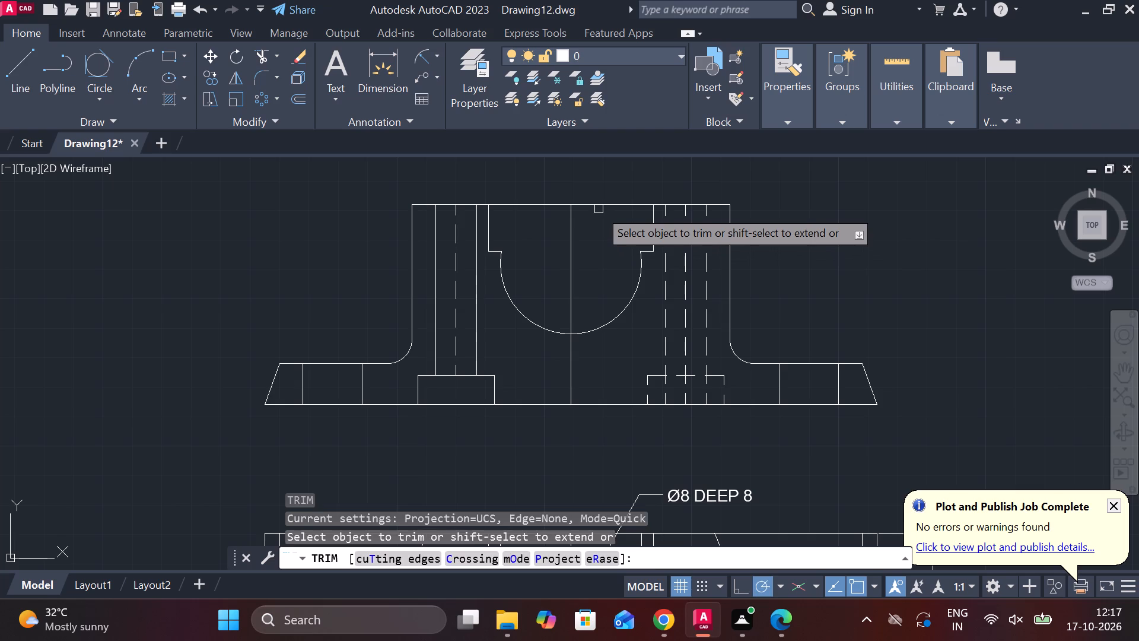
click(599, 209)
click(599, 198)
click(514, 196)
click(517, 209)
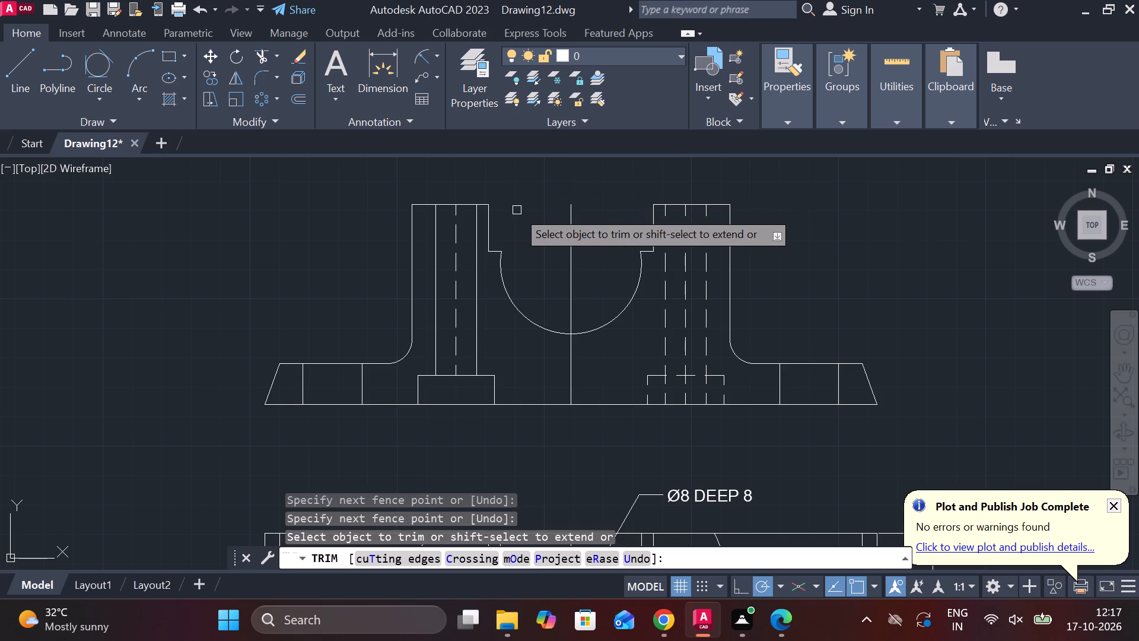
key(Escape)
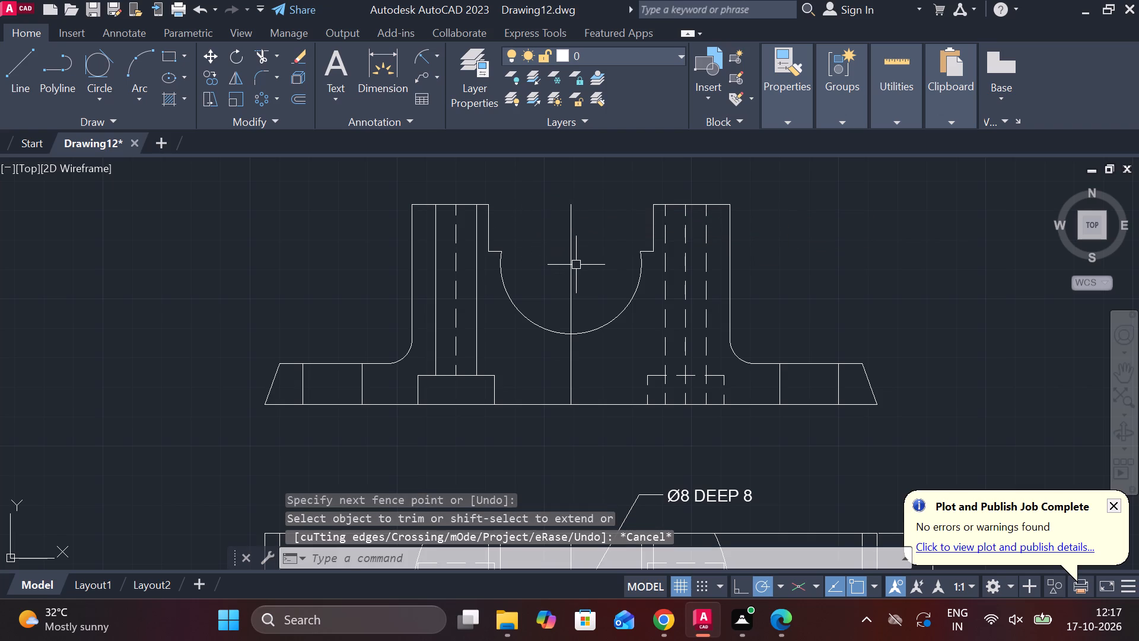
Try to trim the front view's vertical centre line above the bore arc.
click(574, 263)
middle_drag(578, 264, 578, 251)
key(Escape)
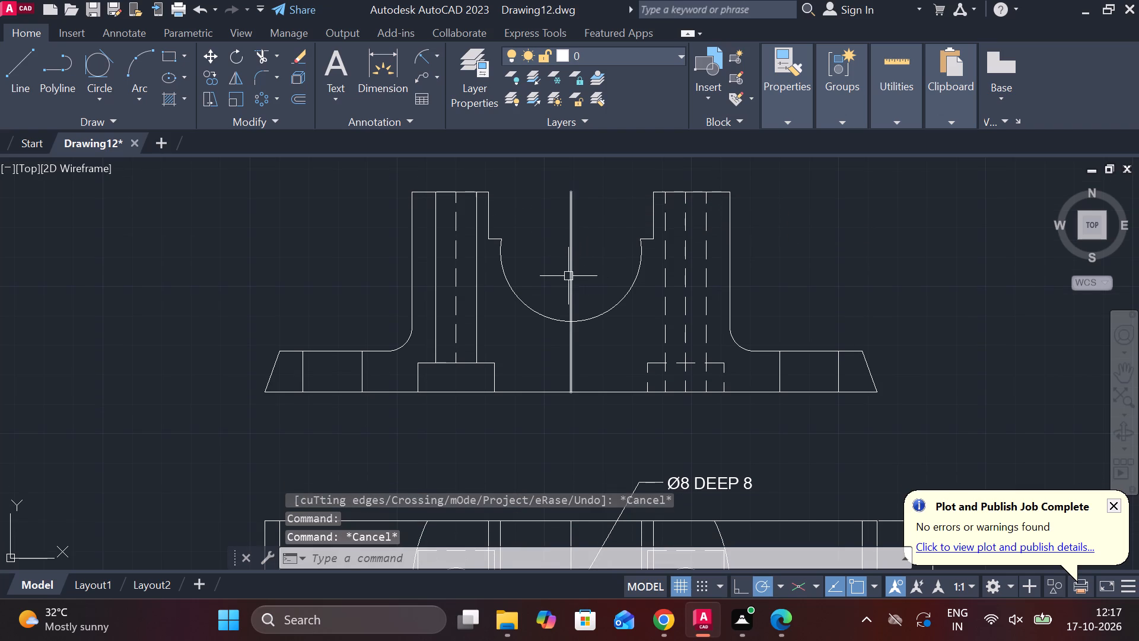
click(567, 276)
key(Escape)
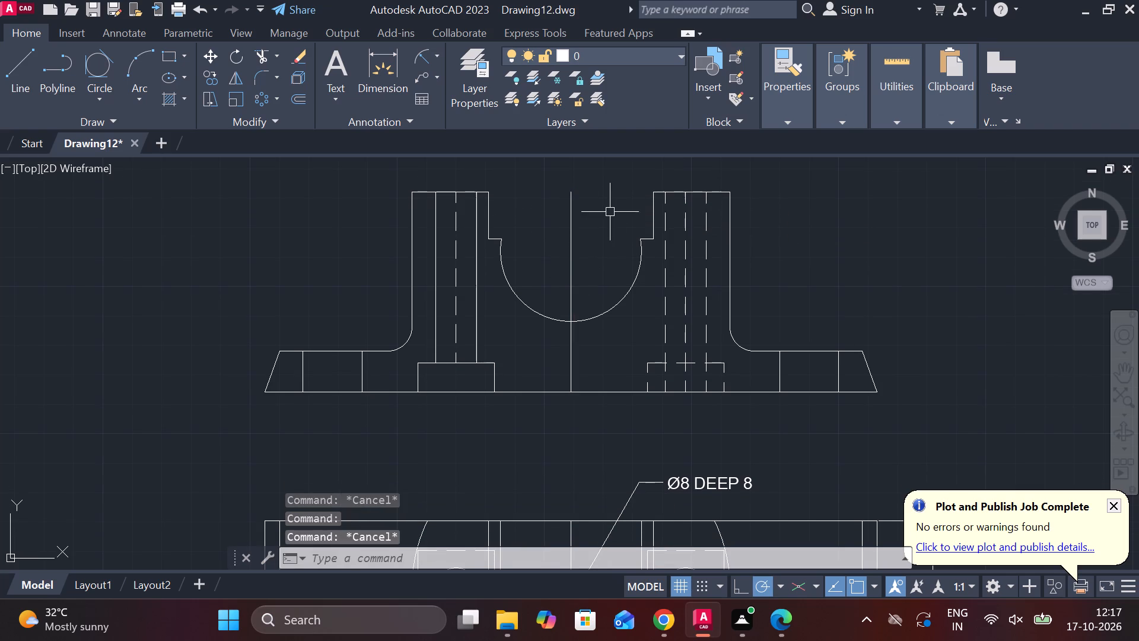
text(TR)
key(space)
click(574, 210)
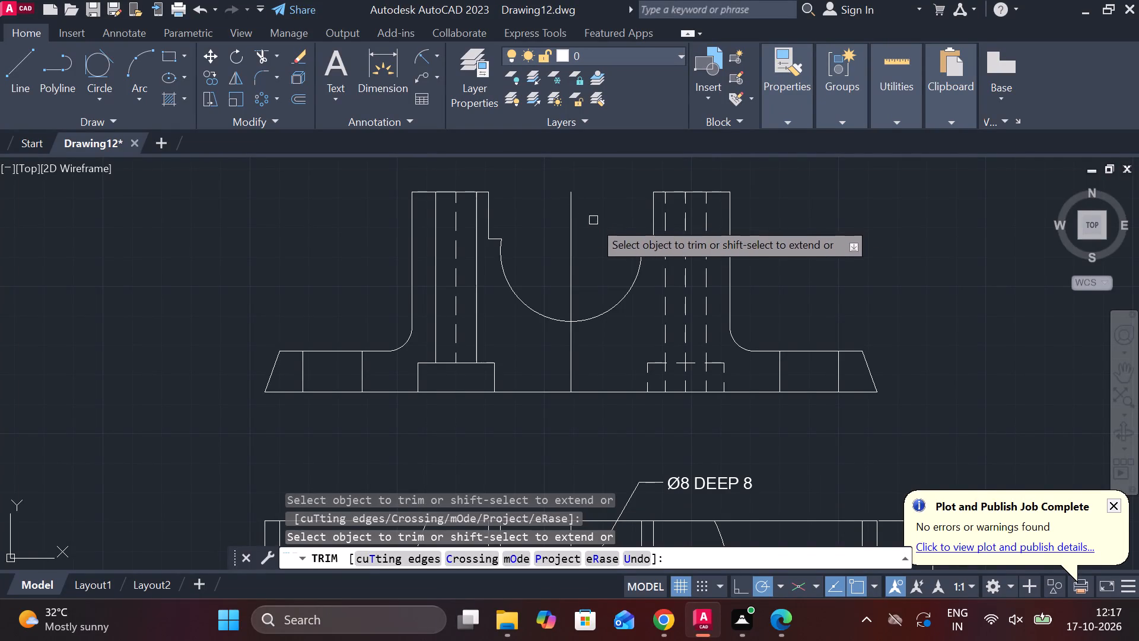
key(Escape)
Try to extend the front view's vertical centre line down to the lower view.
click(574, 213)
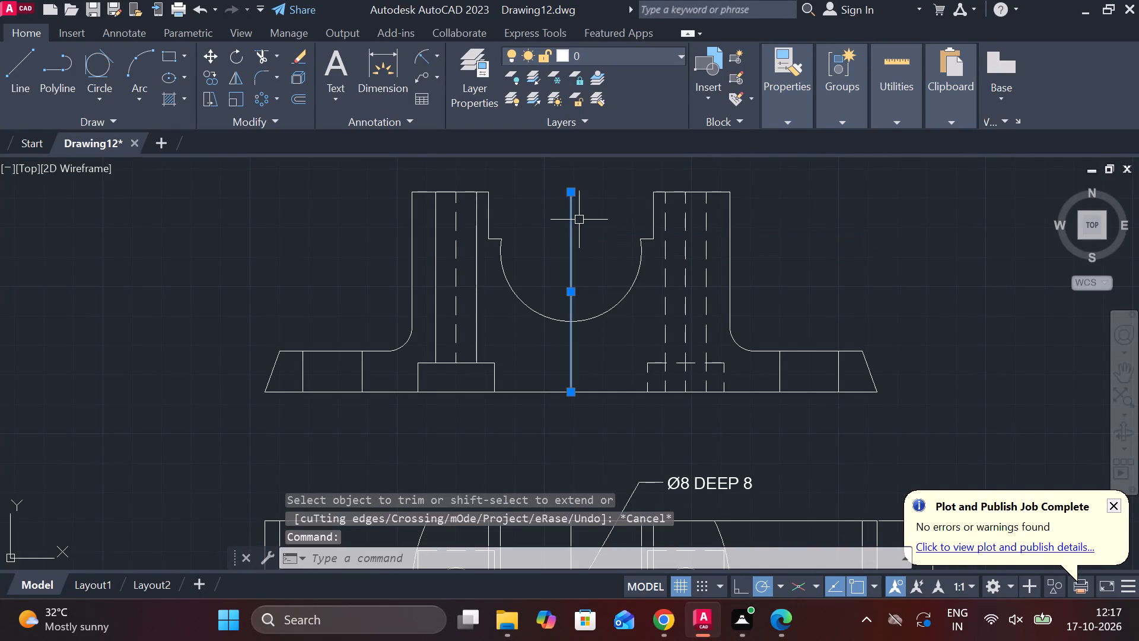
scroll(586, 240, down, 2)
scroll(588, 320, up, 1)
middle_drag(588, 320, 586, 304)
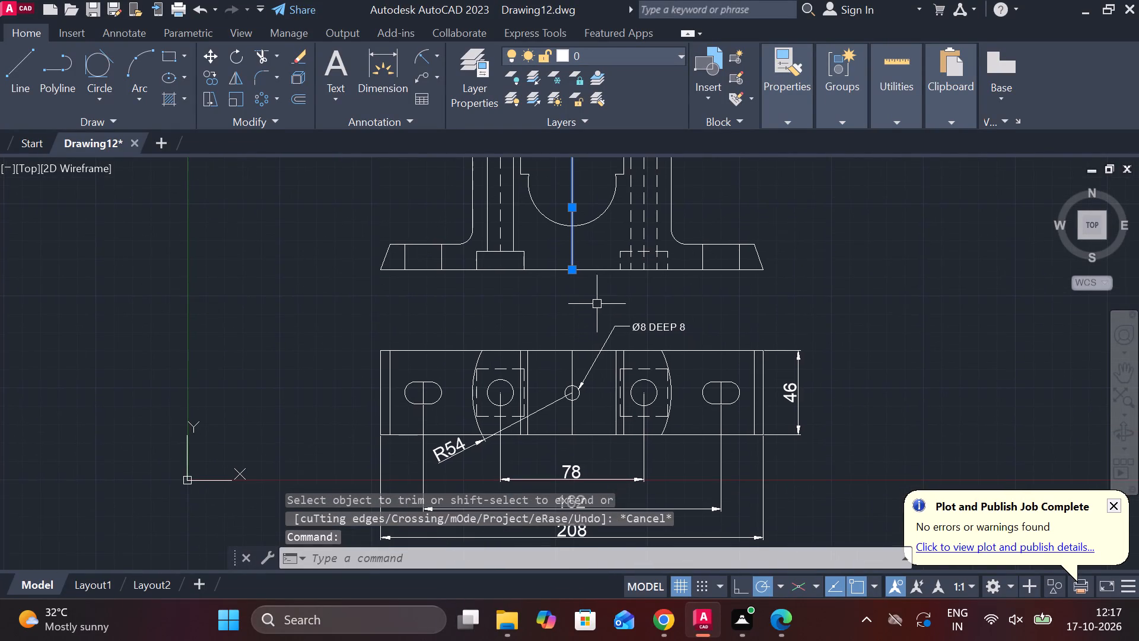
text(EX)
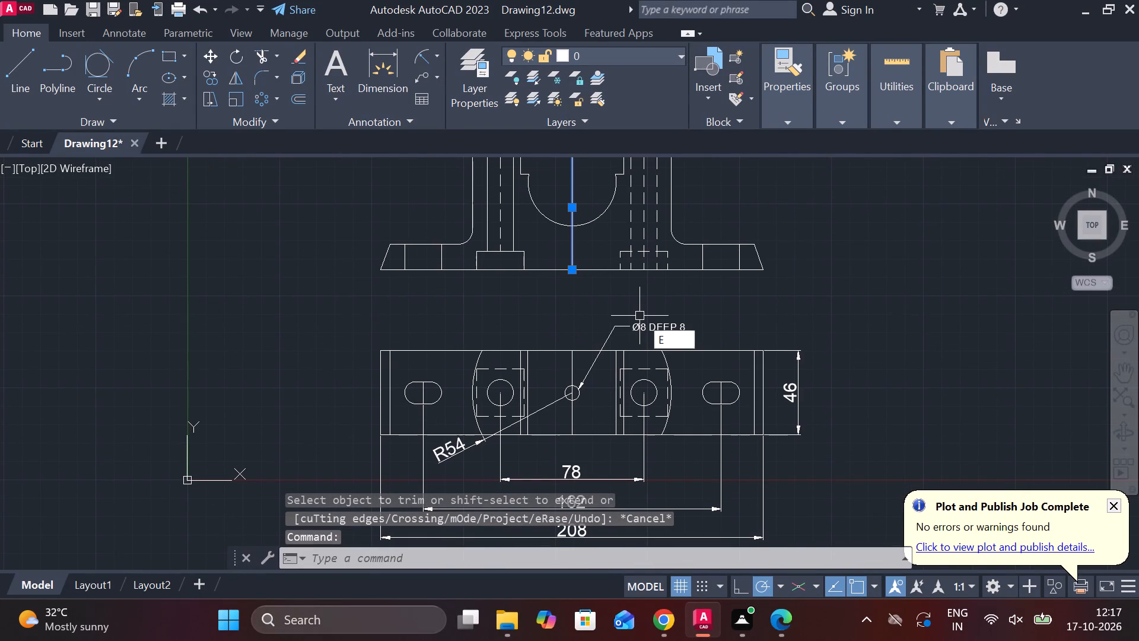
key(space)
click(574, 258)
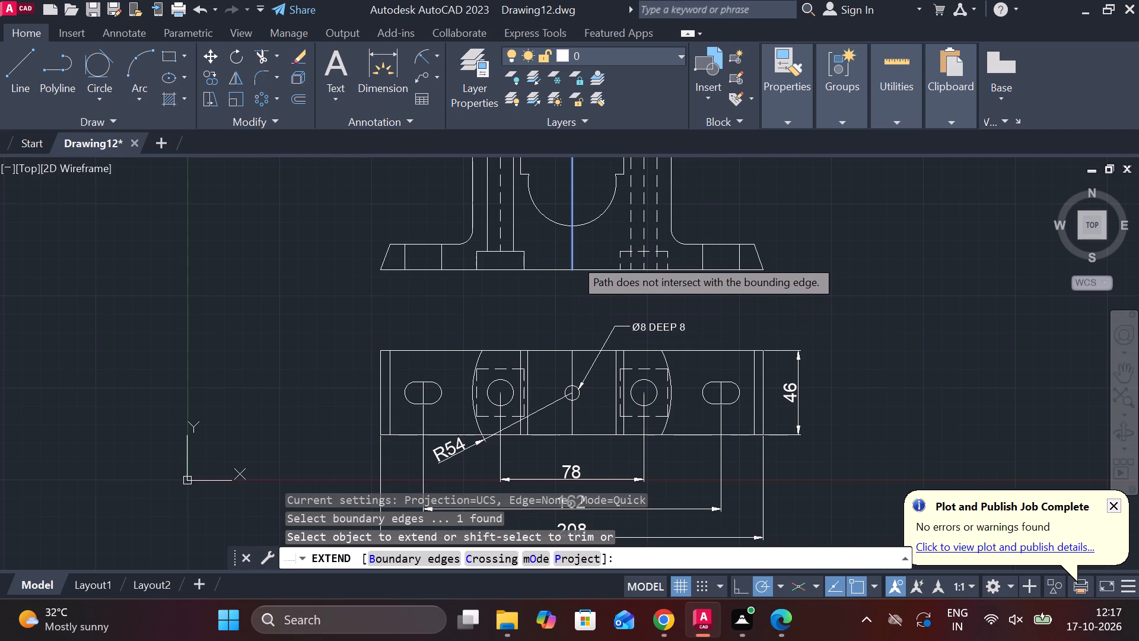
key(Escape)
Lengthen the lower view's vertical centre line upward to the base line of the front view.
click(574, 368)
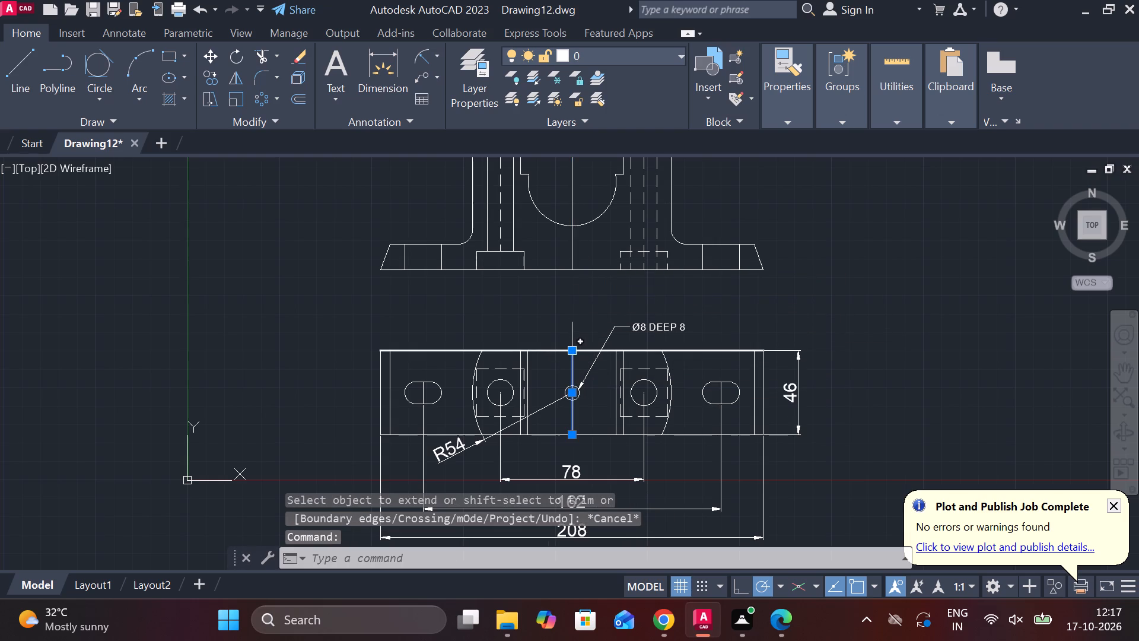
click(625, 396)
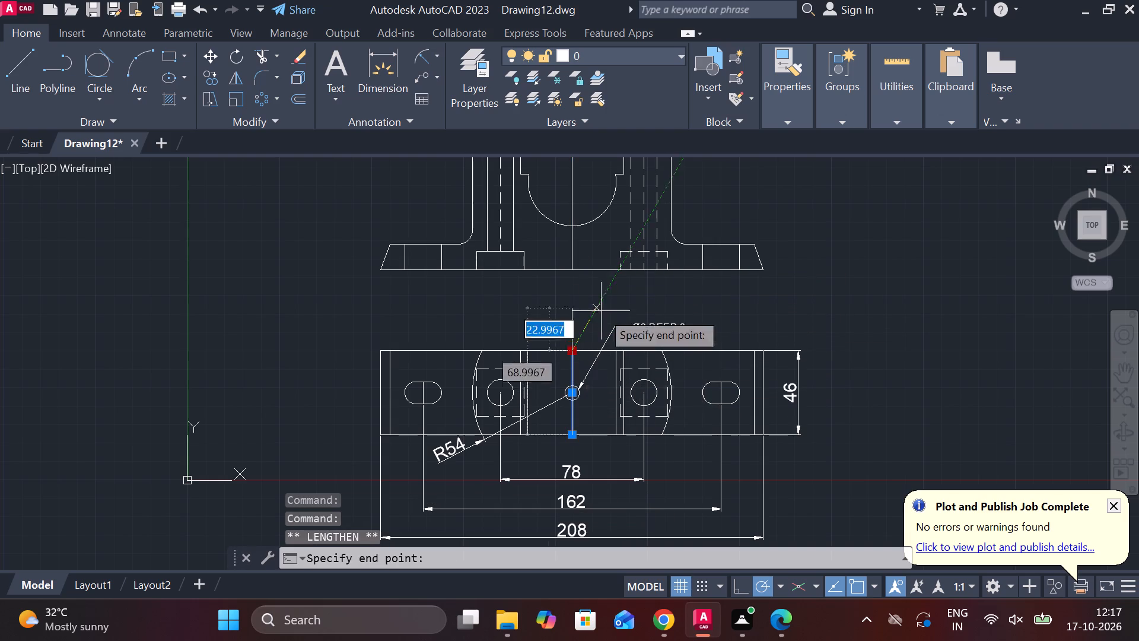
click(587, 265)
key(Escape)
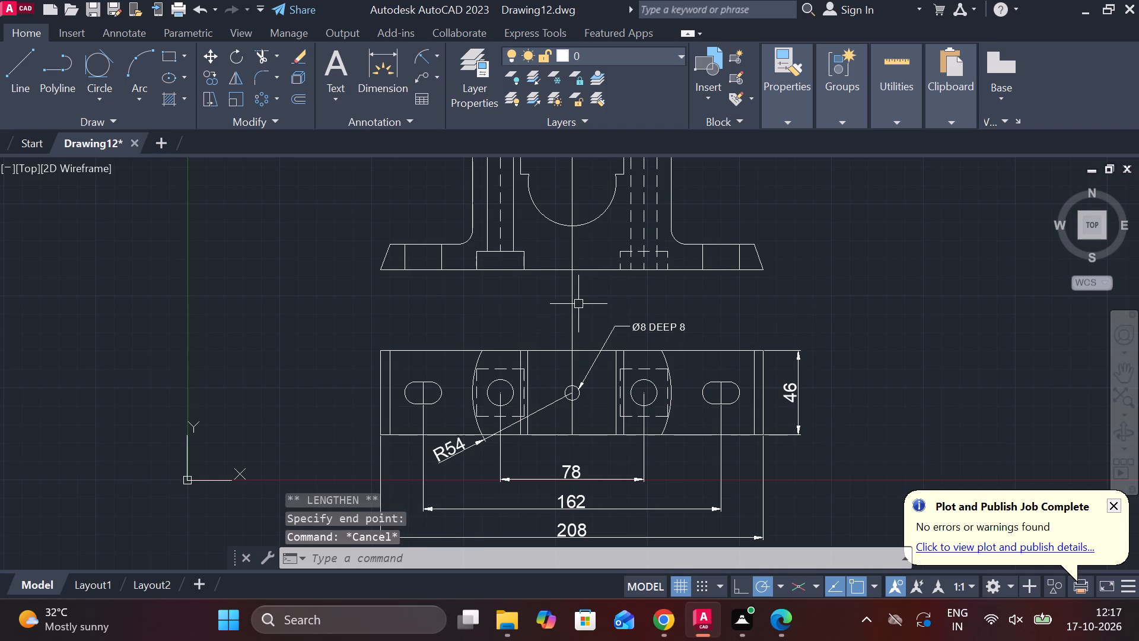
Join the front view's and lower view's vertical centre lines into a single line.
click(575, 300)
click(569, 199)
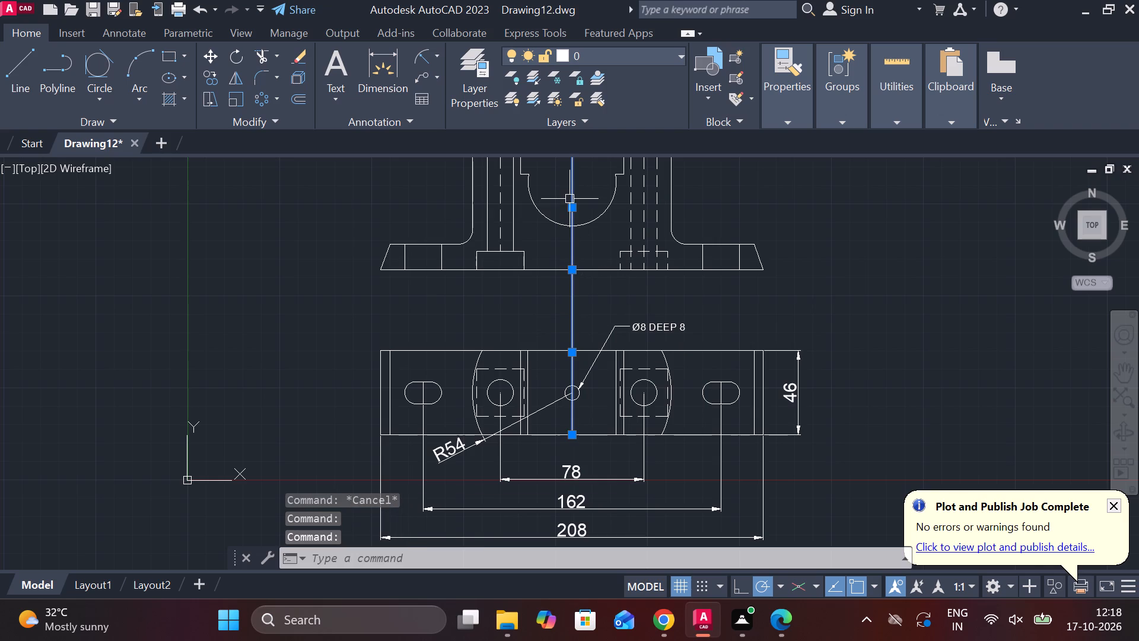
key(j)
key(Return)
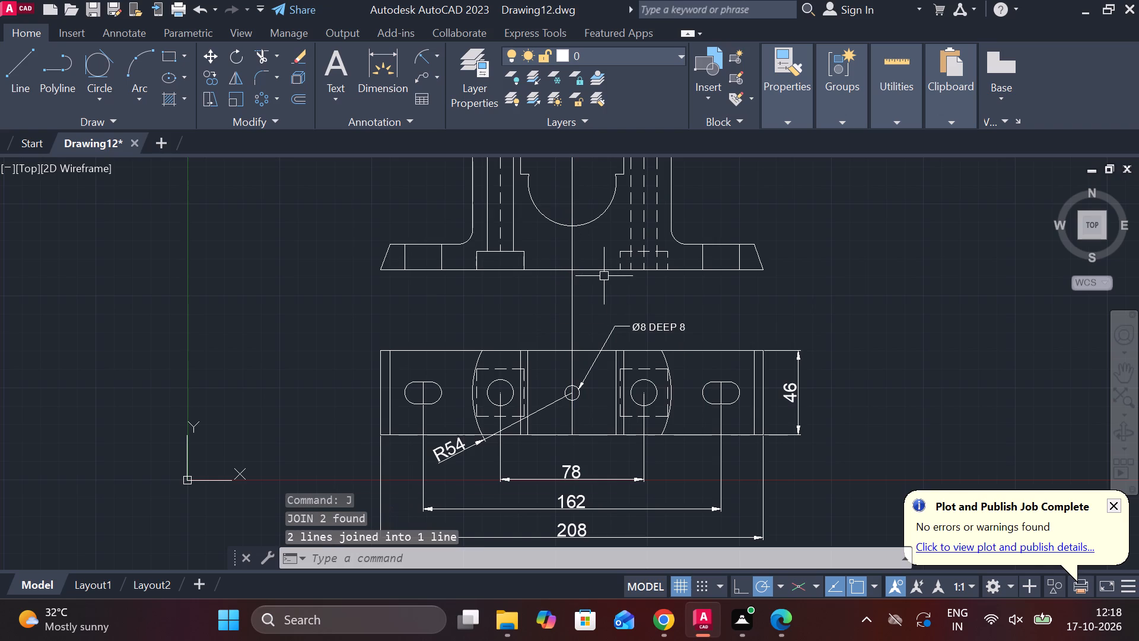
Set the linetype of the vertical centre line running through both views to DASHED.
scroll(606, 275, down, 1)
middle_drag(752, 224, 768, 298)
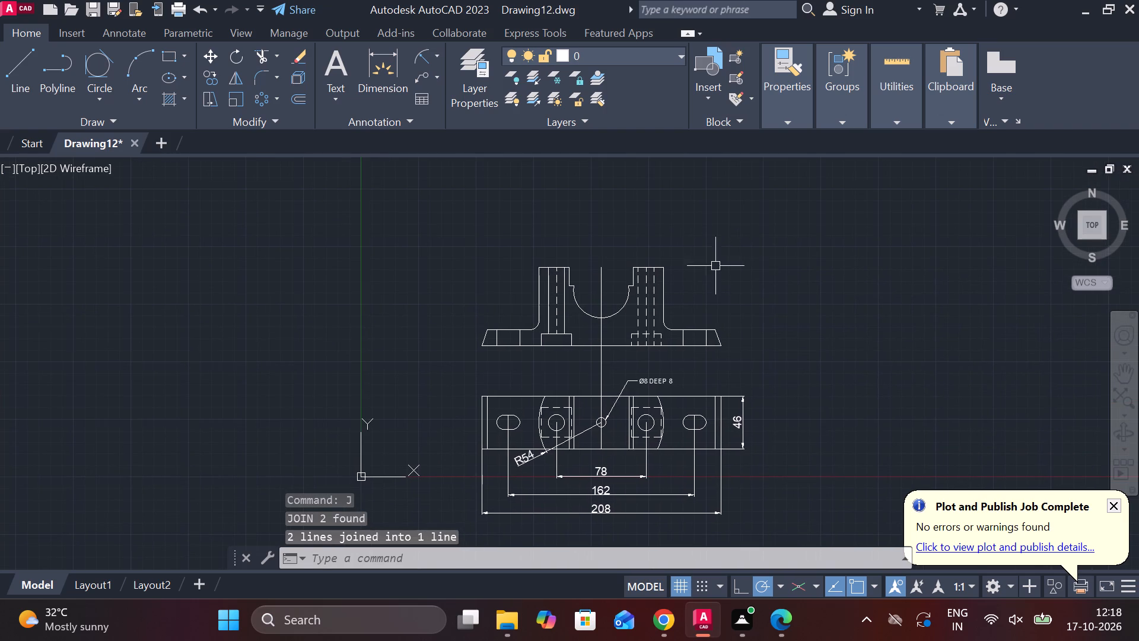
scroll(698, 265, up, 1)
middle_drag(696, 265, 717, 204)
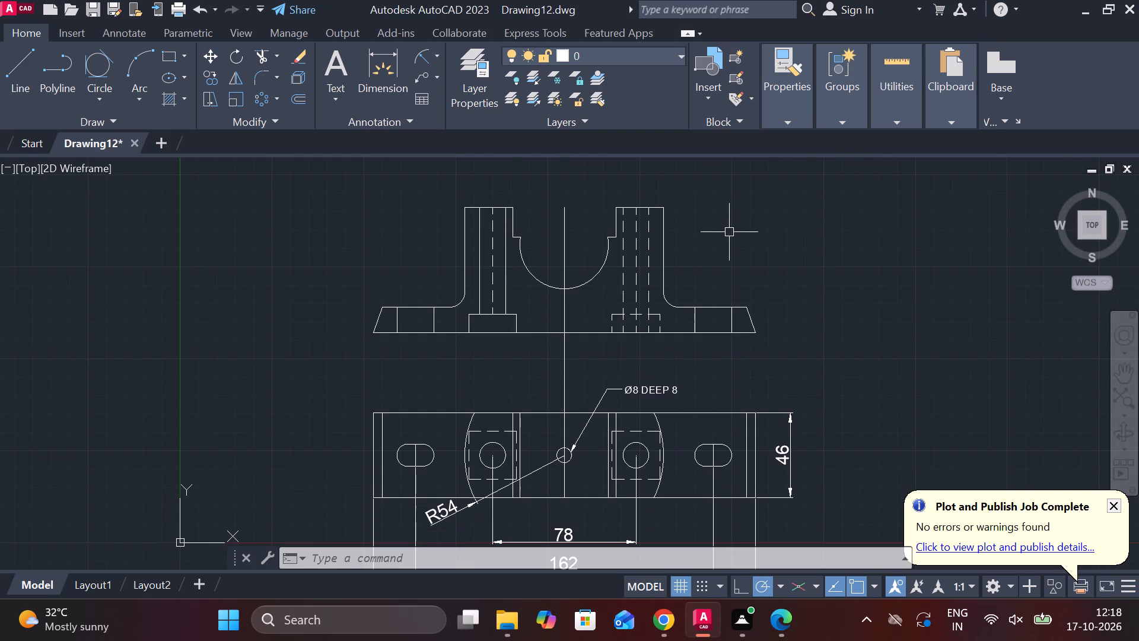
click(567, 226)
click(787, 128)
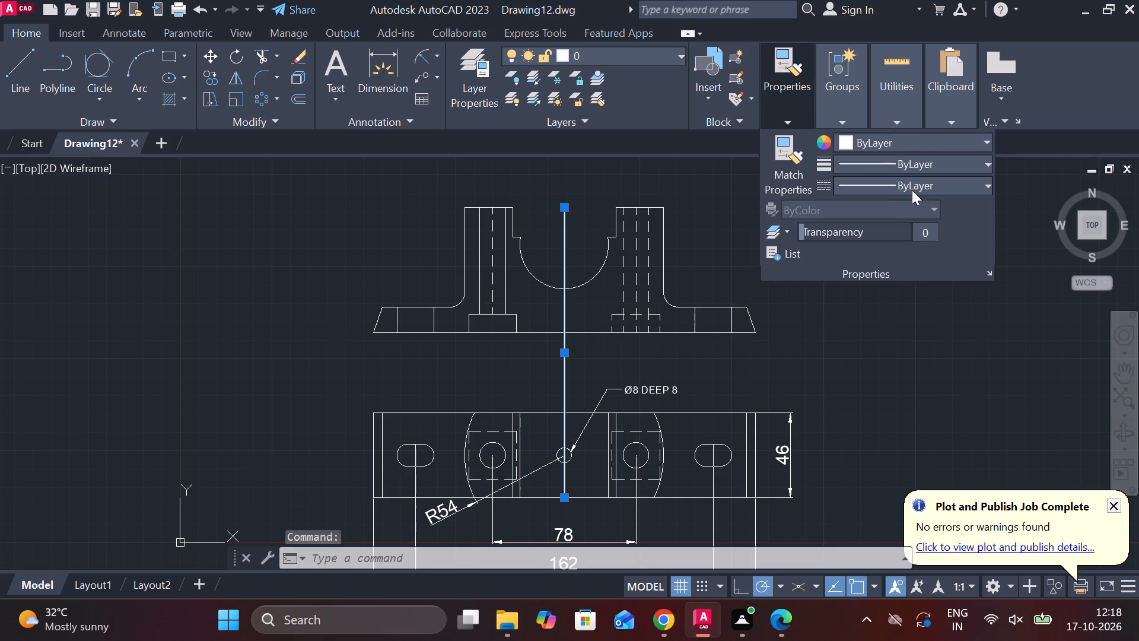
click(912, 186)
click(930, 265)
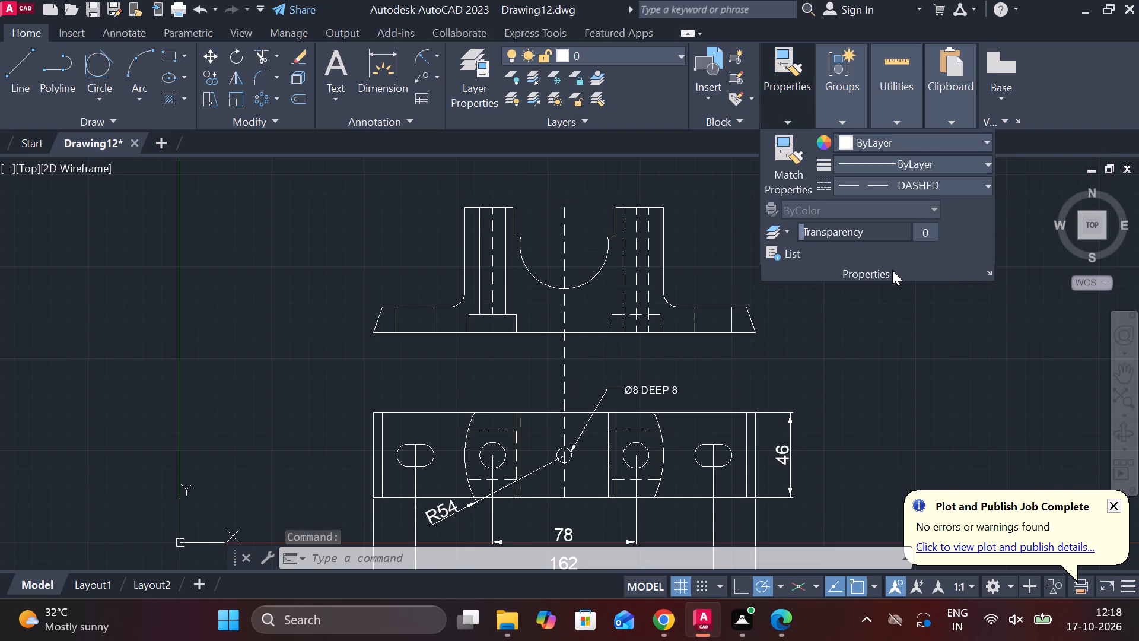
key(Escape)
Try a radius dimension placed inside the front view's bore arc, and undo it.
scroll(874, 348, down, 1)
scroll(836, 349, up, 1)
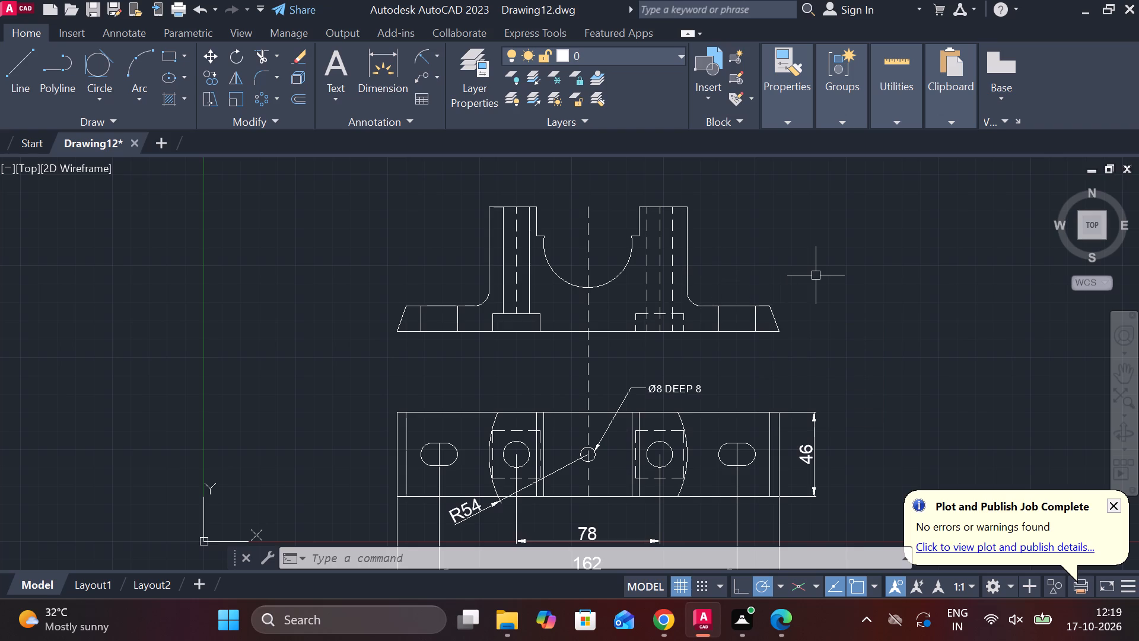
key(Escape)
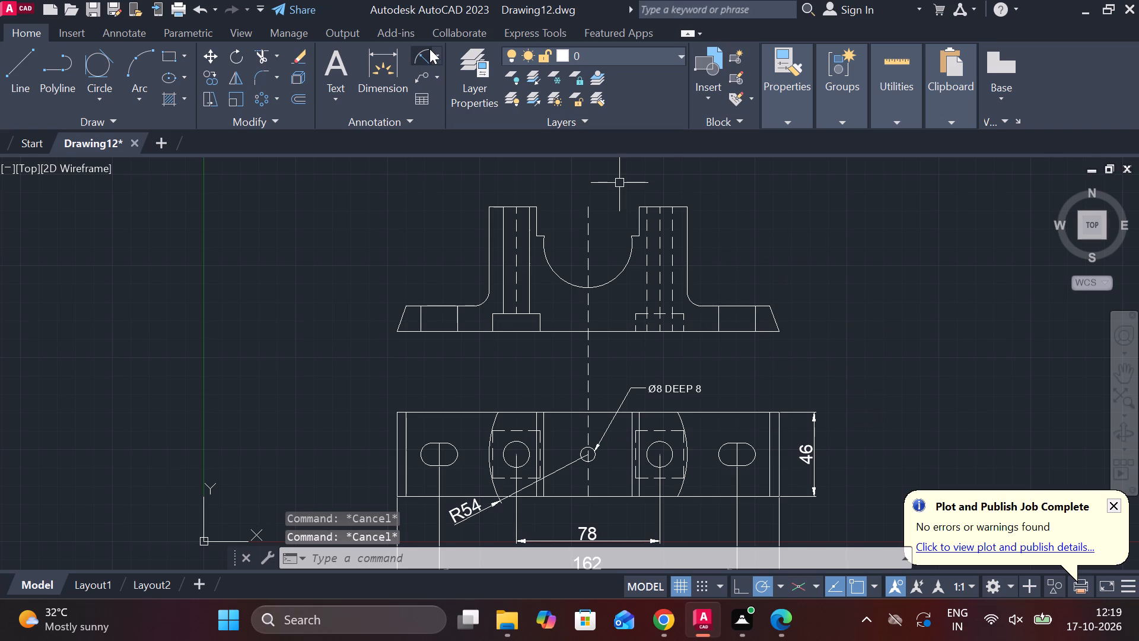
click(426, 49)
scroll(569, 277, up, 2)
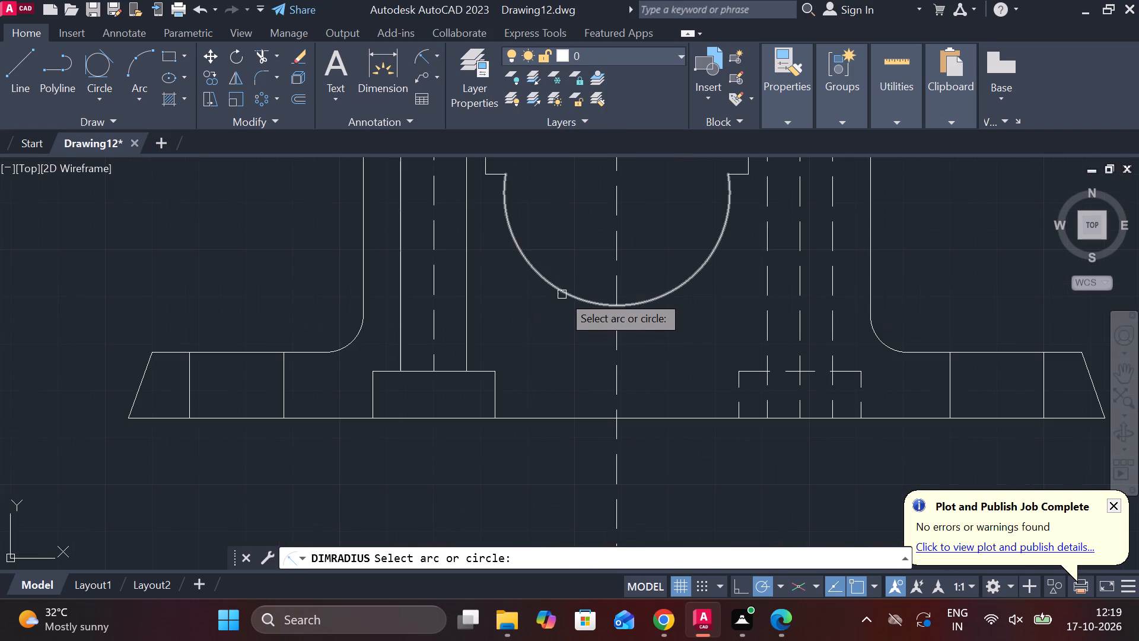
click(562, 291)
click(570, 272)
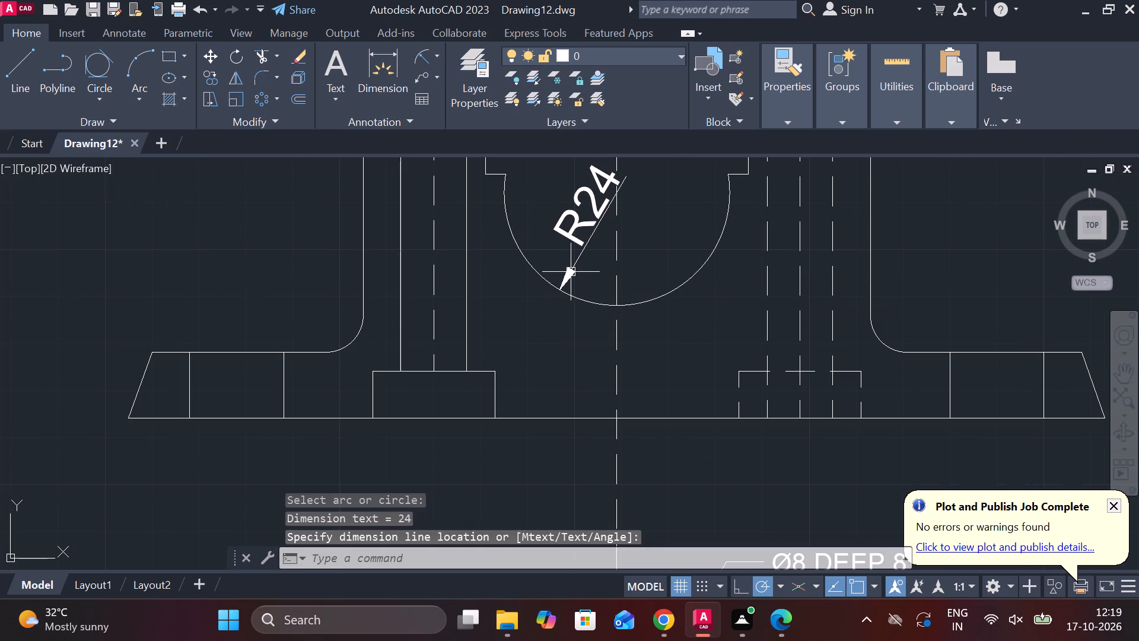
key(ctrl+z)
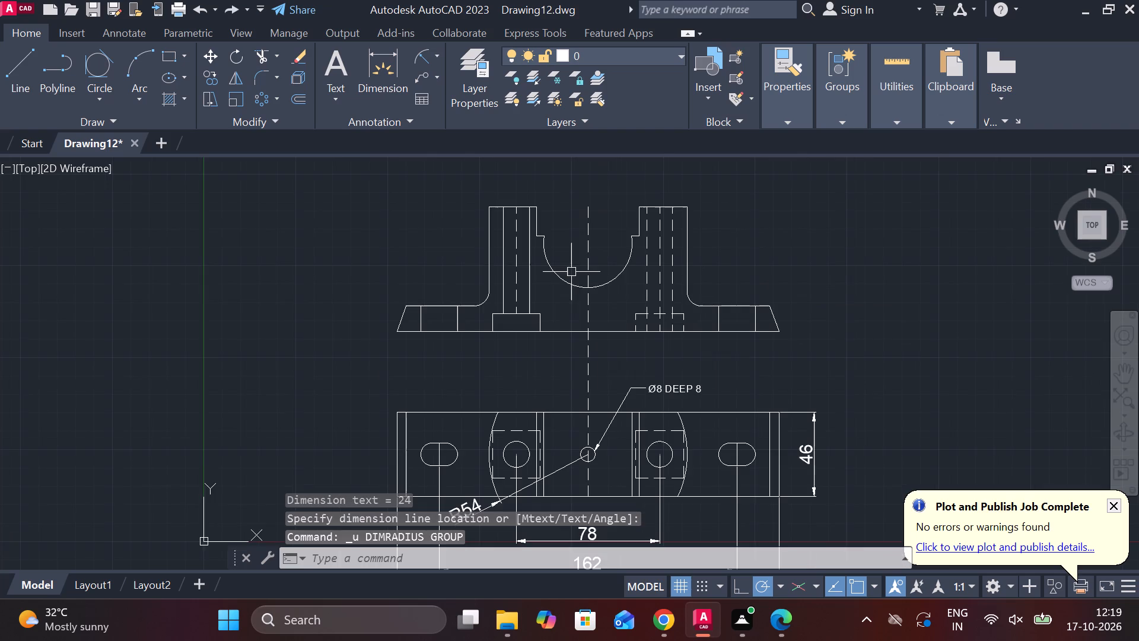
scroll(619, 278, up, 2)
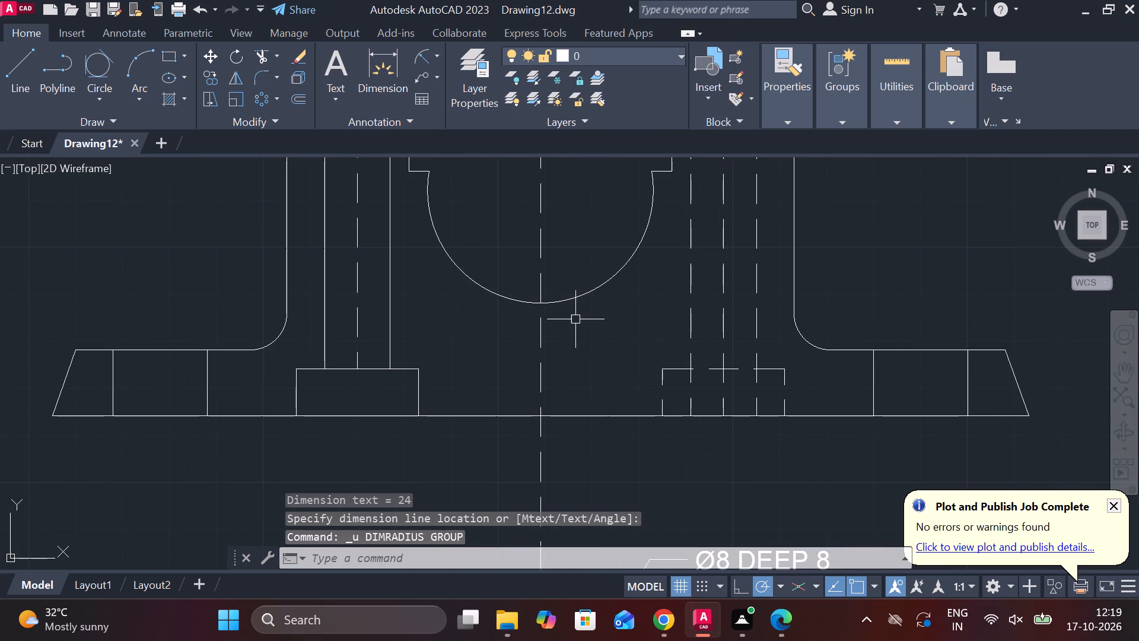
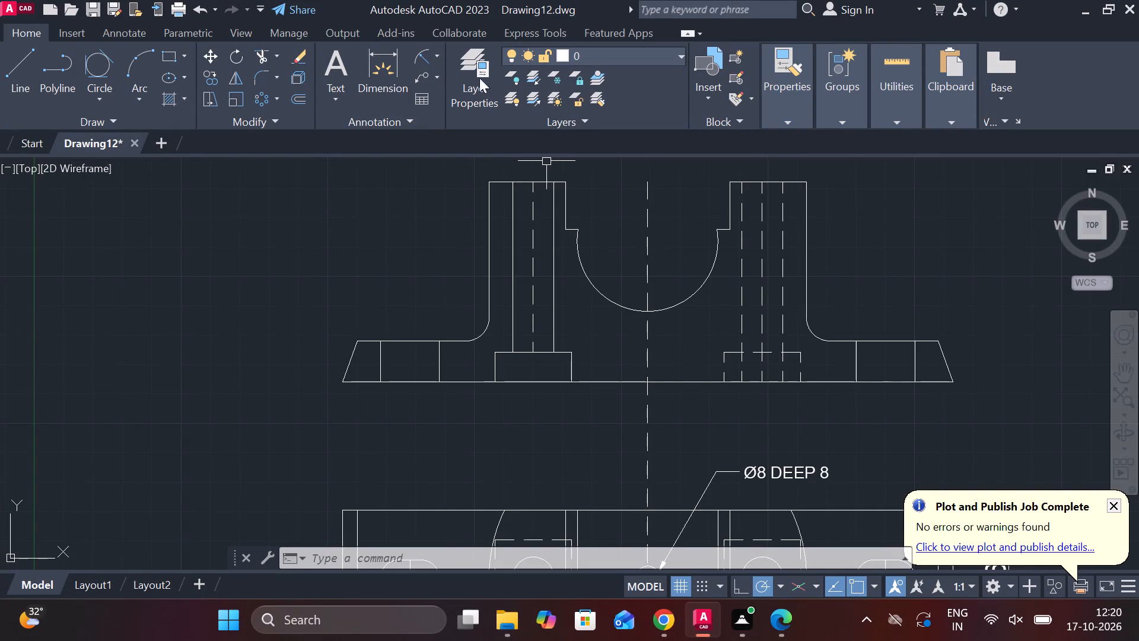
Draw an 8 by 8 square from four lines in the empty space beside the front view's right pillar.
middle_drag(877, 288, 746, 293)
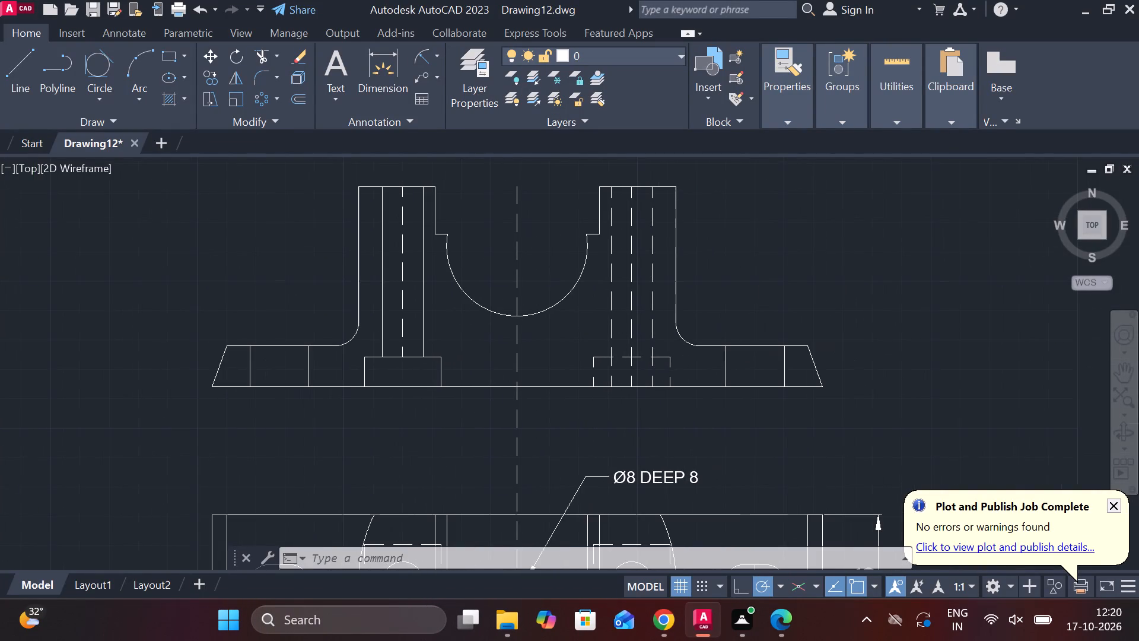
key(l)
key(Return)
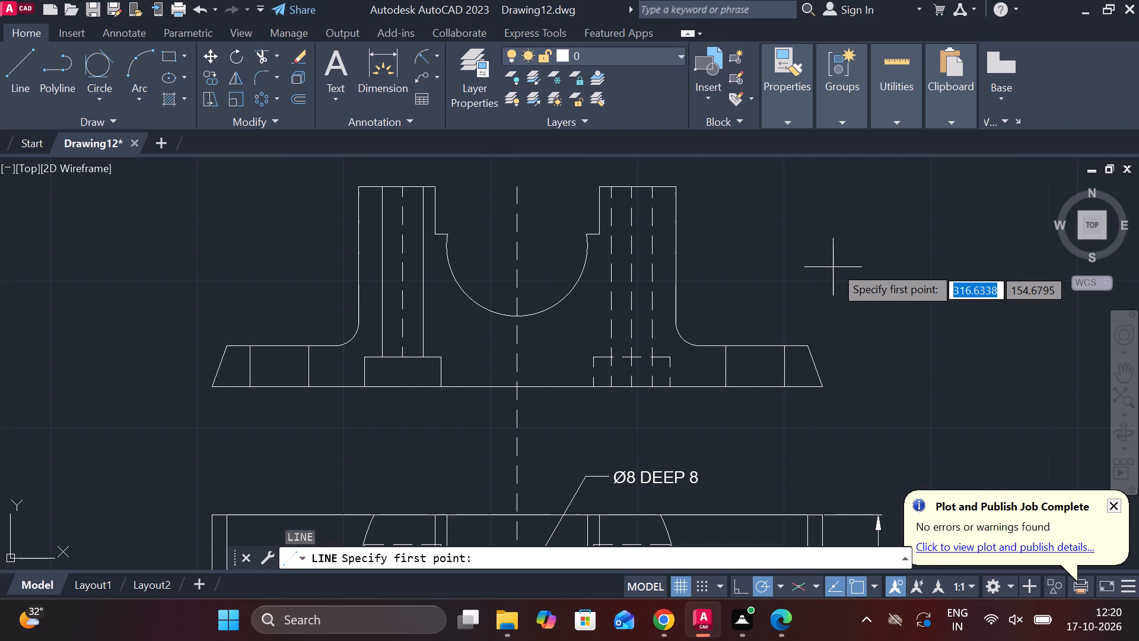
click(842, 257)
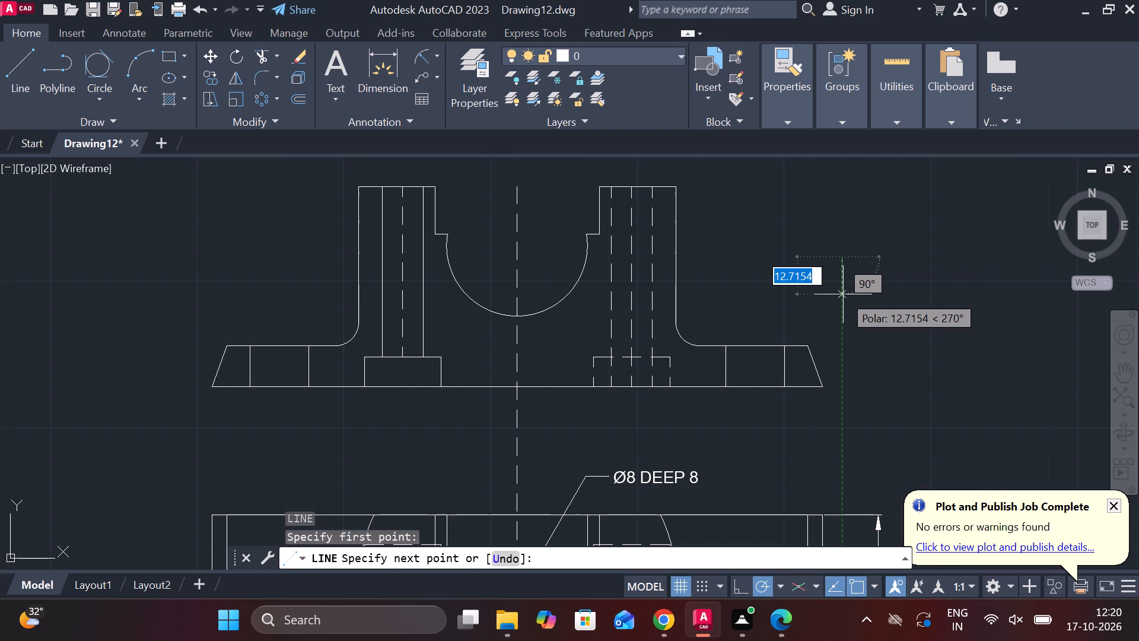
key(8)
key(Return)
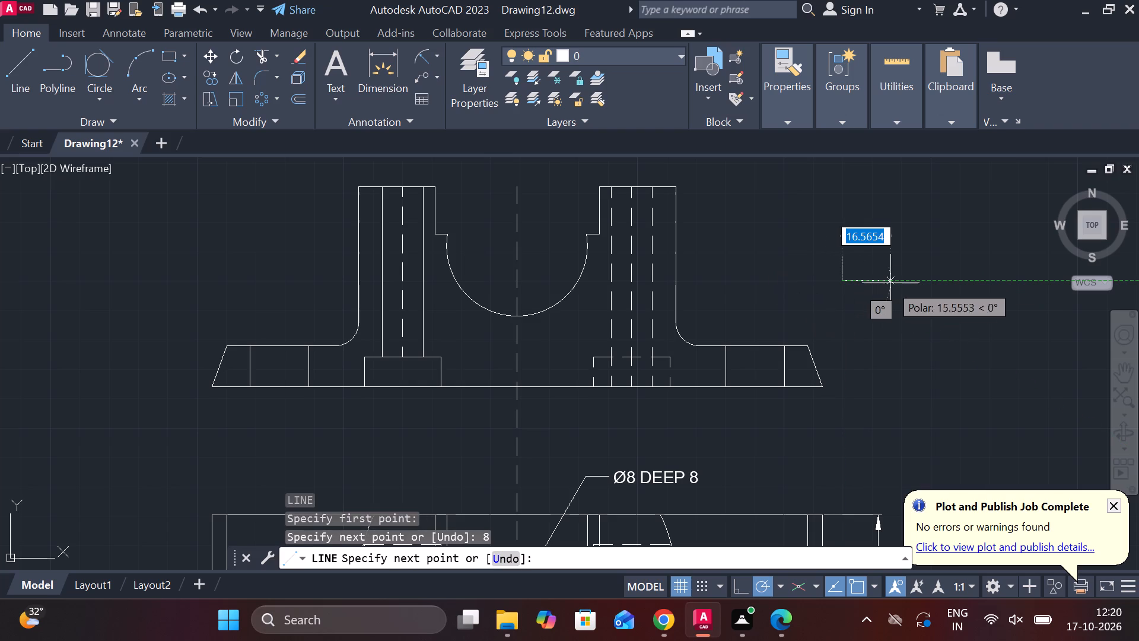
key(8)
key(Return)
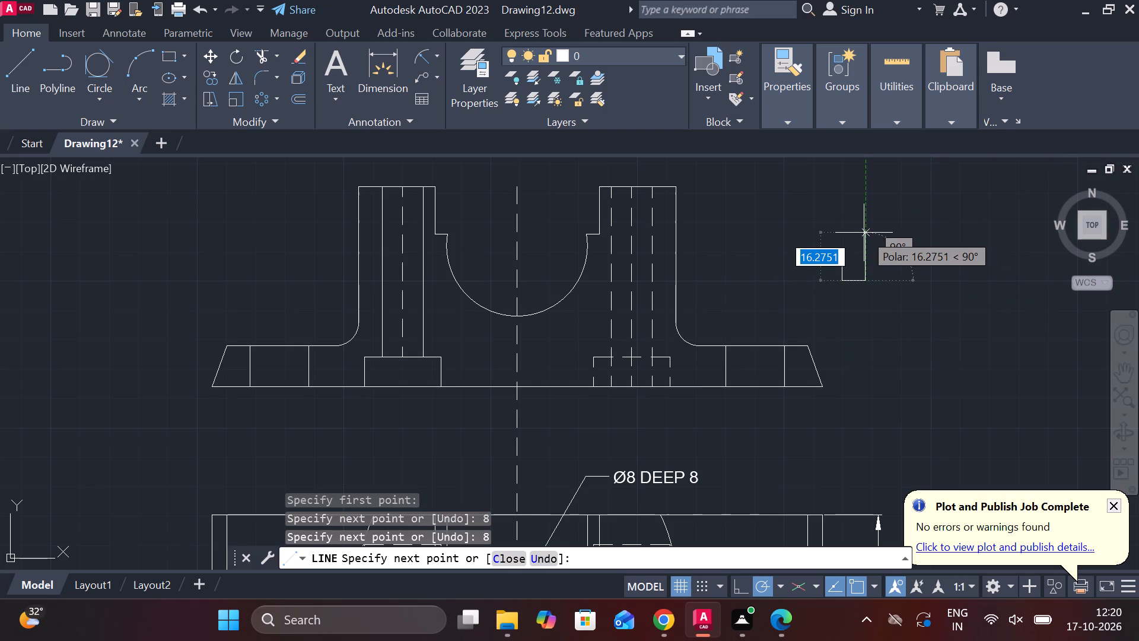
key(8)
key(Return)
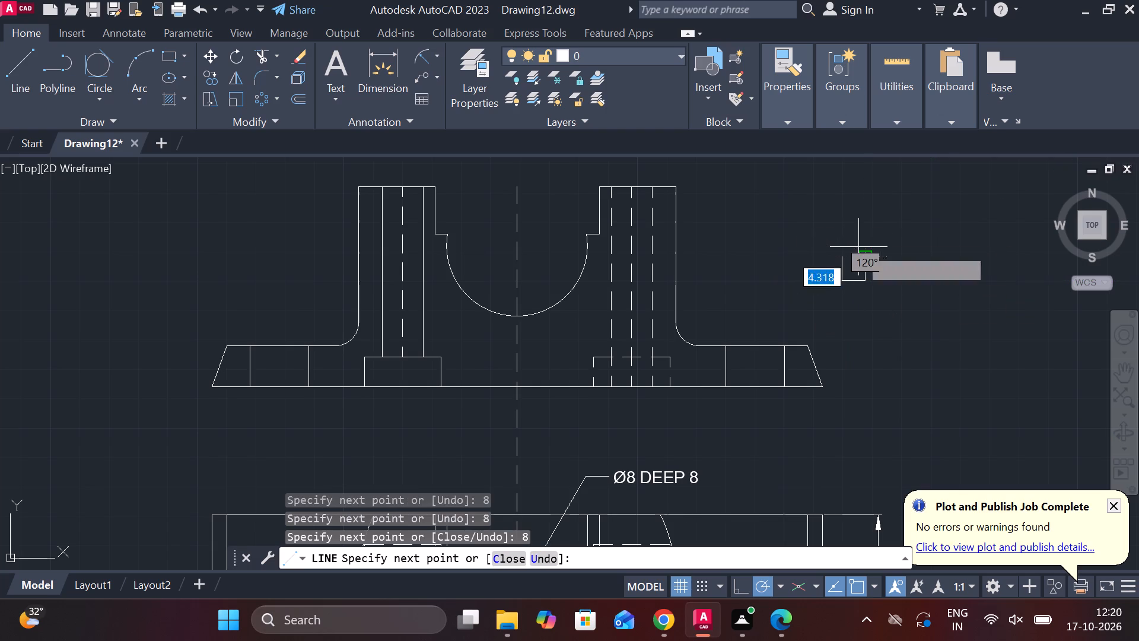
text(8)
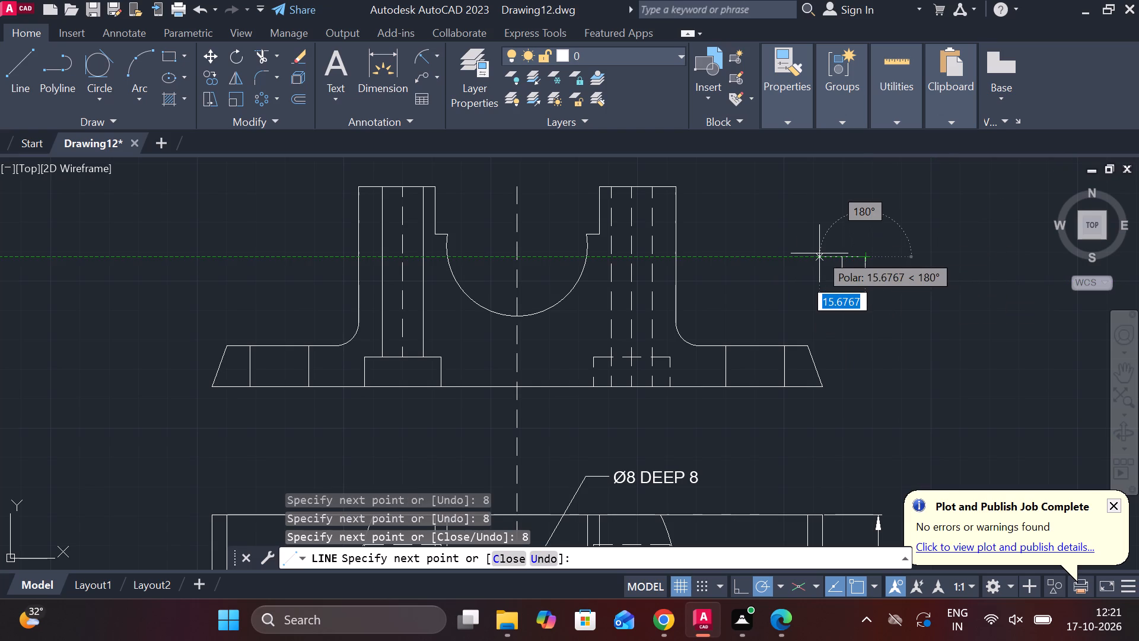
key(space)
key(Escape)
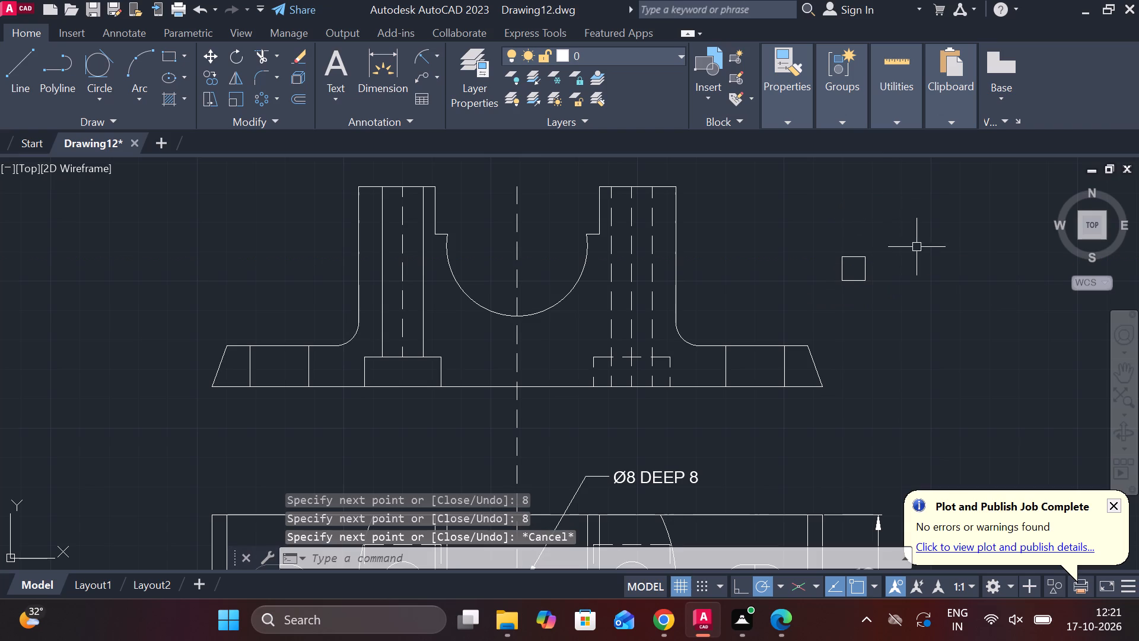
Move the small square by its top edge's midpoint to the lowest point of the bore arc on the centre line.
click(816, 245)
click(909, 301)
key(m)
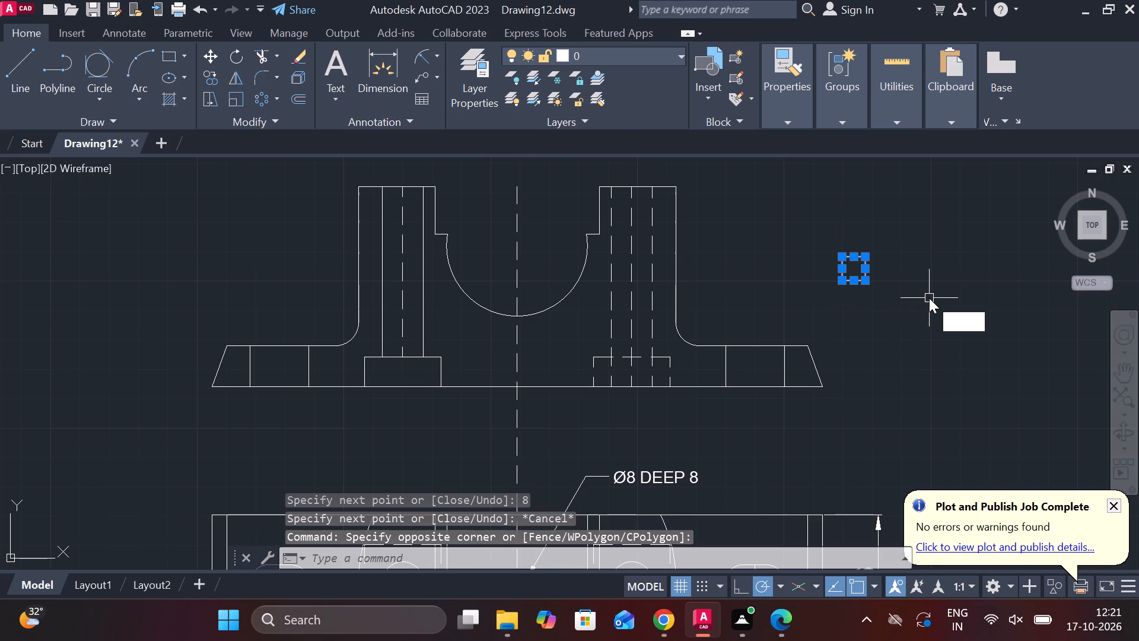
key(Return)
scroll(884, 237, up, 2)
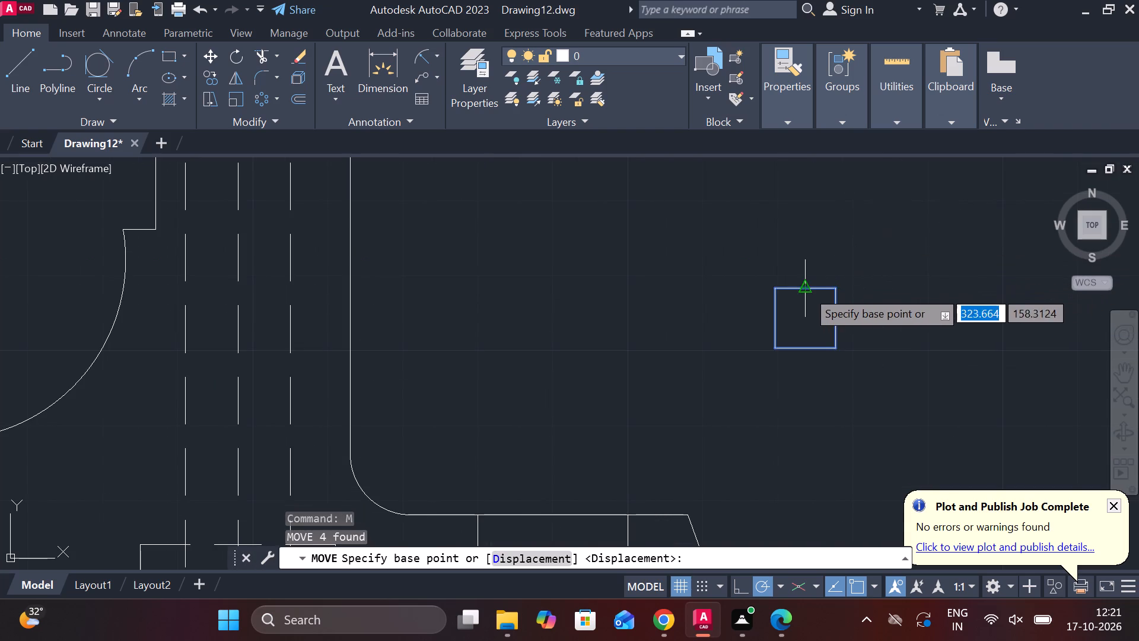
click(806, 290)
scroll(806, 288, down, 2)
scroll(454, 361, up, 2)
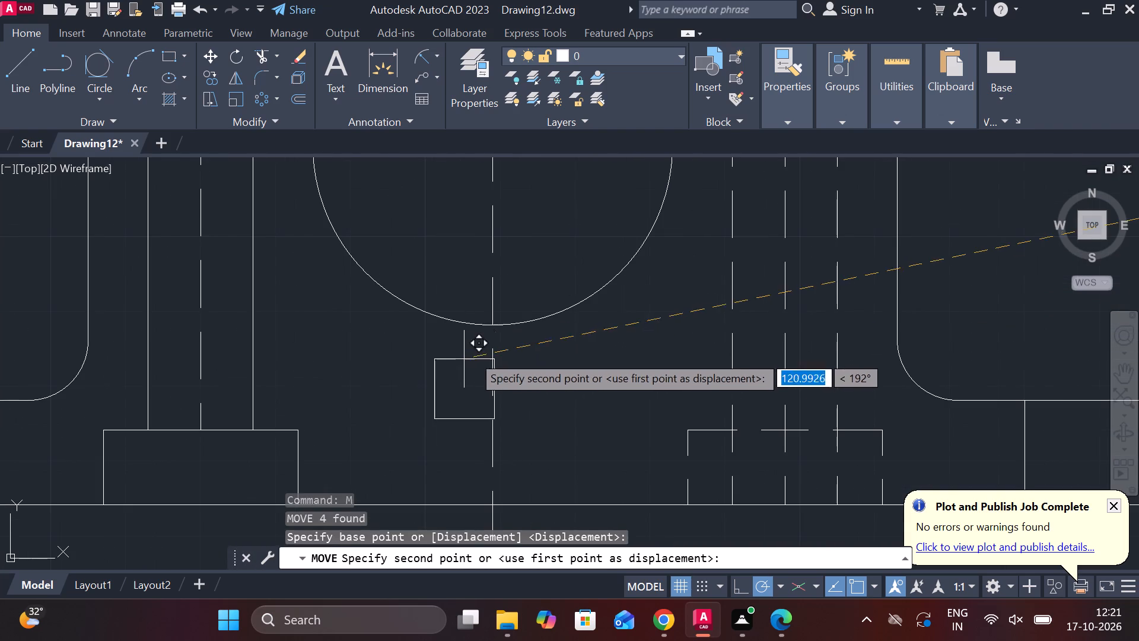
click(490, 331)
scroll(549, 342, down, 1)
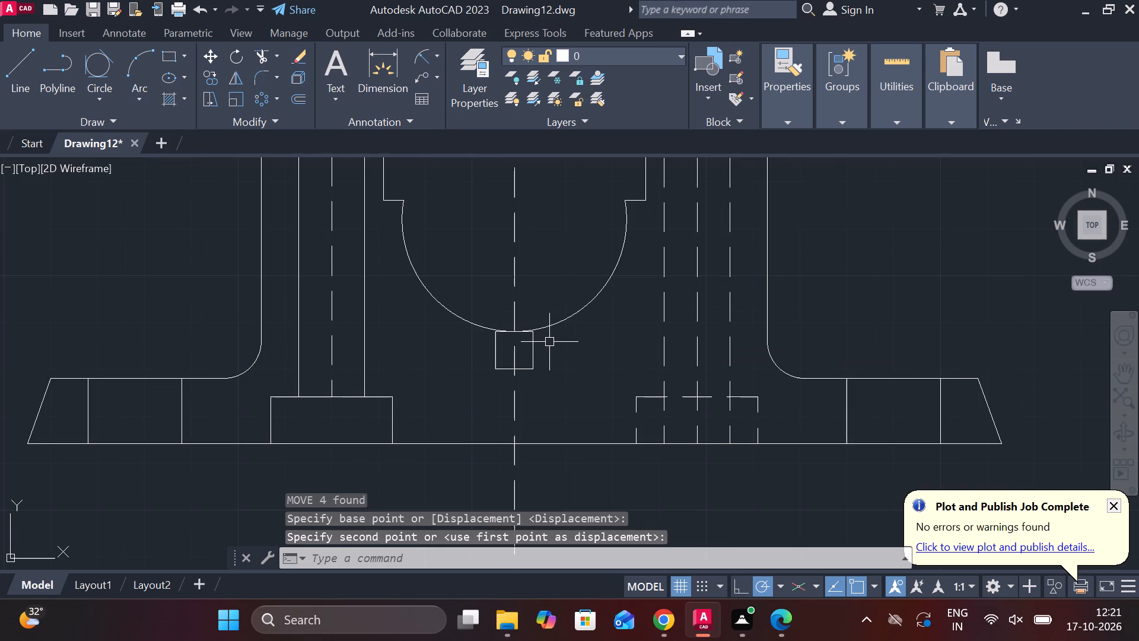
scroll(551, 343, down, 1)
key(Escape)
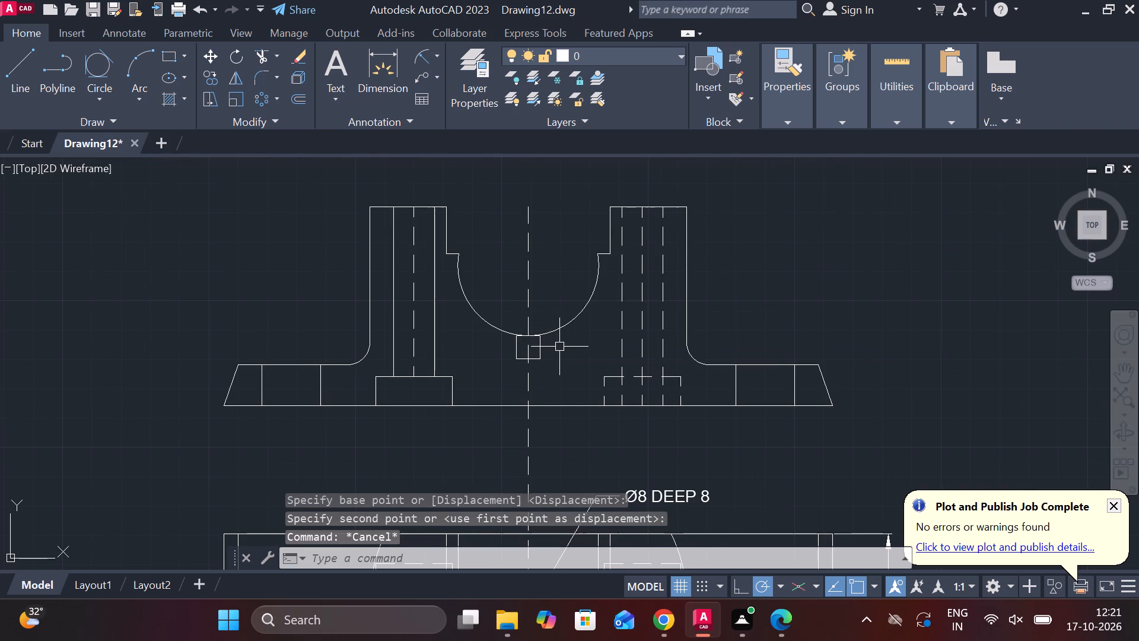
Erase the top edge of the small square below the bore arc.
middle_drag(609, 334, 645, 318)
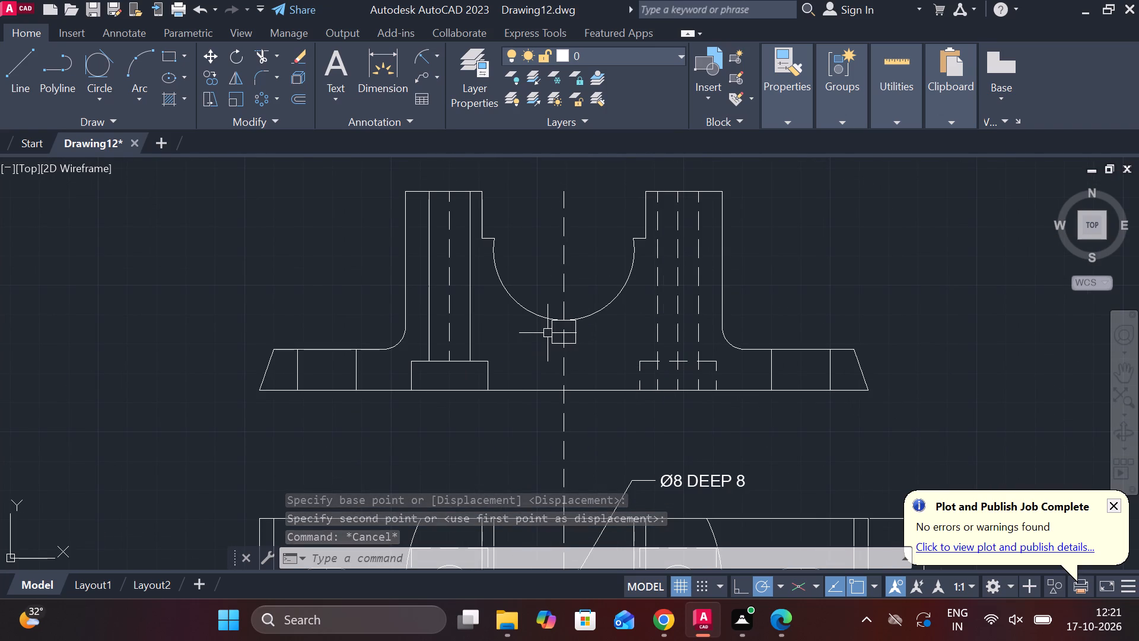
scroll(550, 333, up, 4)
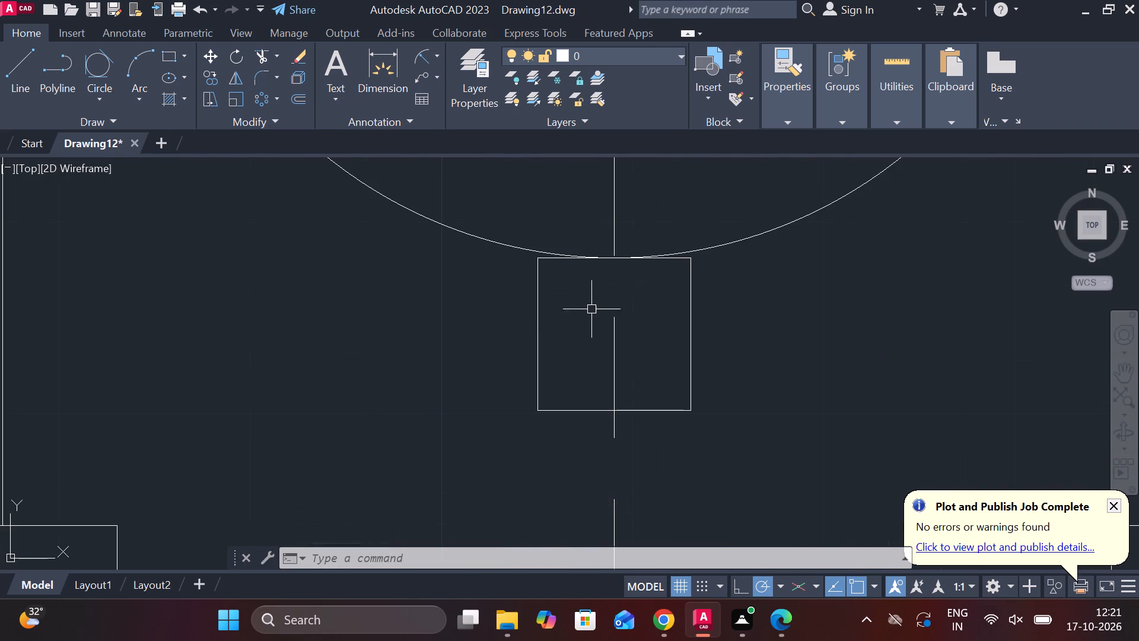
middle_drag(591, 309, 530, 394)
scroll(526, 359, up, 1)
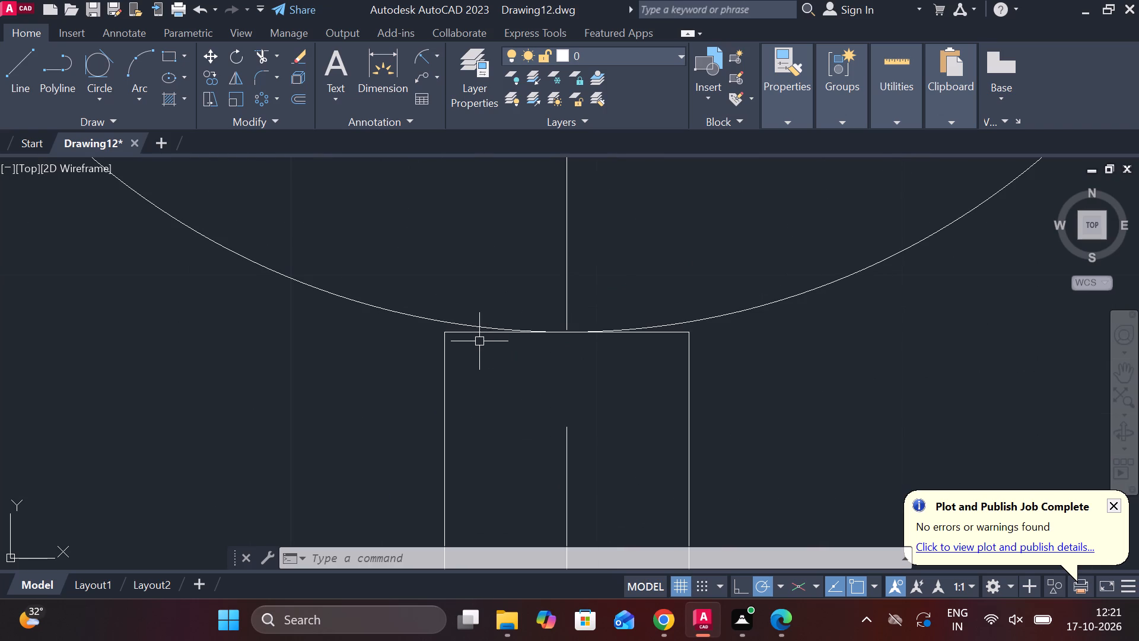
click(466, 335)
text(E)
key(space)
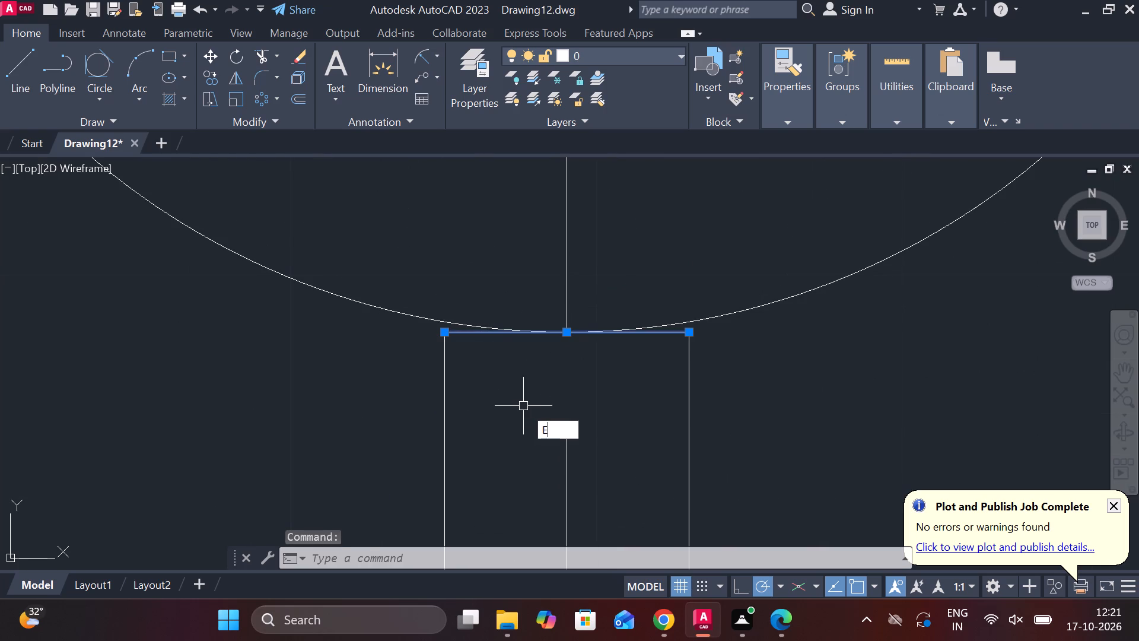
Extend both vertical sides of the small recess up to the bore arc.
text(EX)
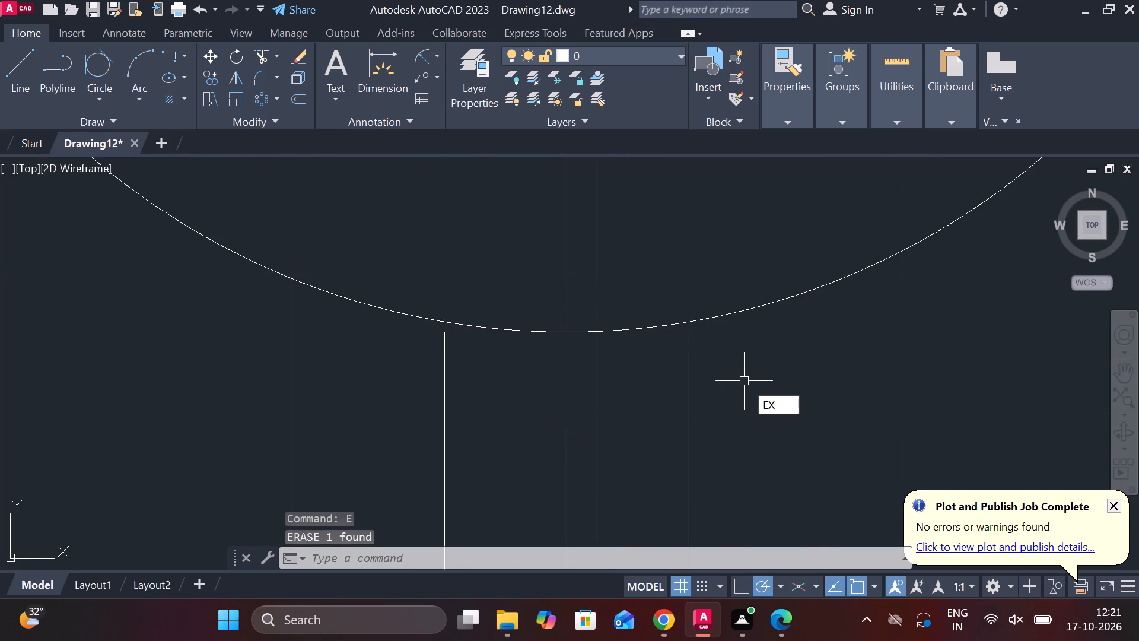
key(space)
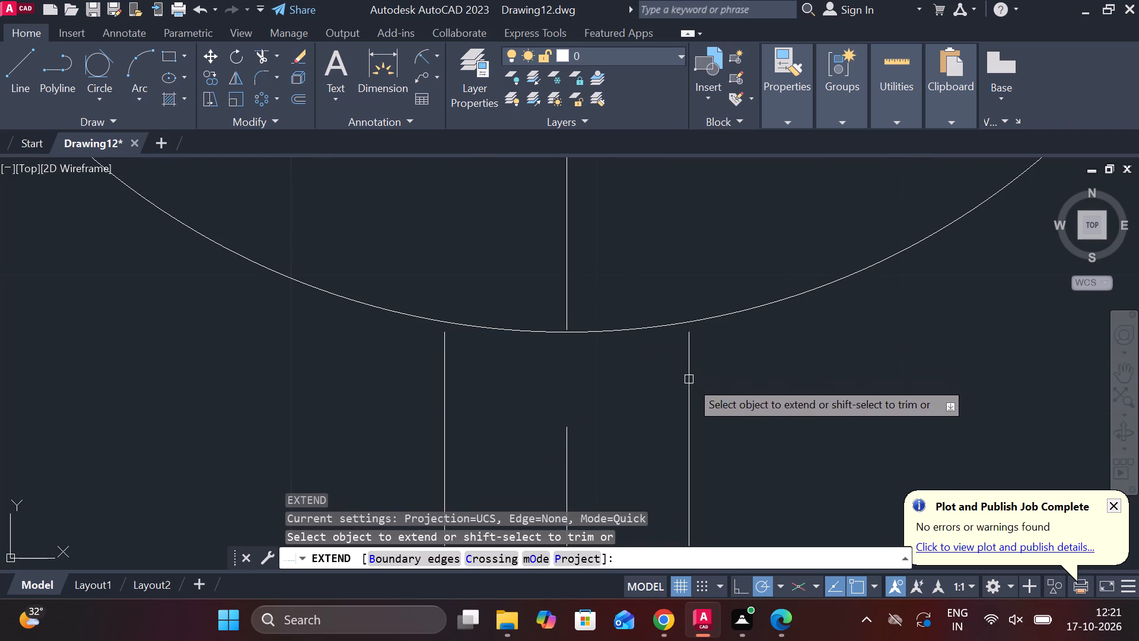
click(691, 380)
click(445, 357)
scroll(721, 388, down, 2)
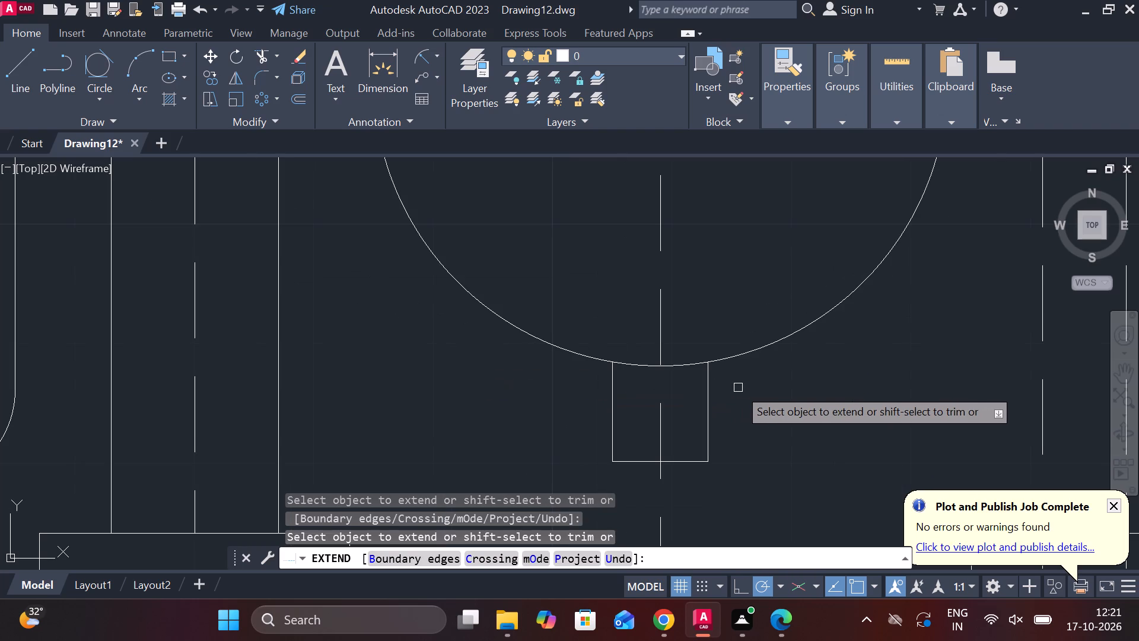
key(Escape)
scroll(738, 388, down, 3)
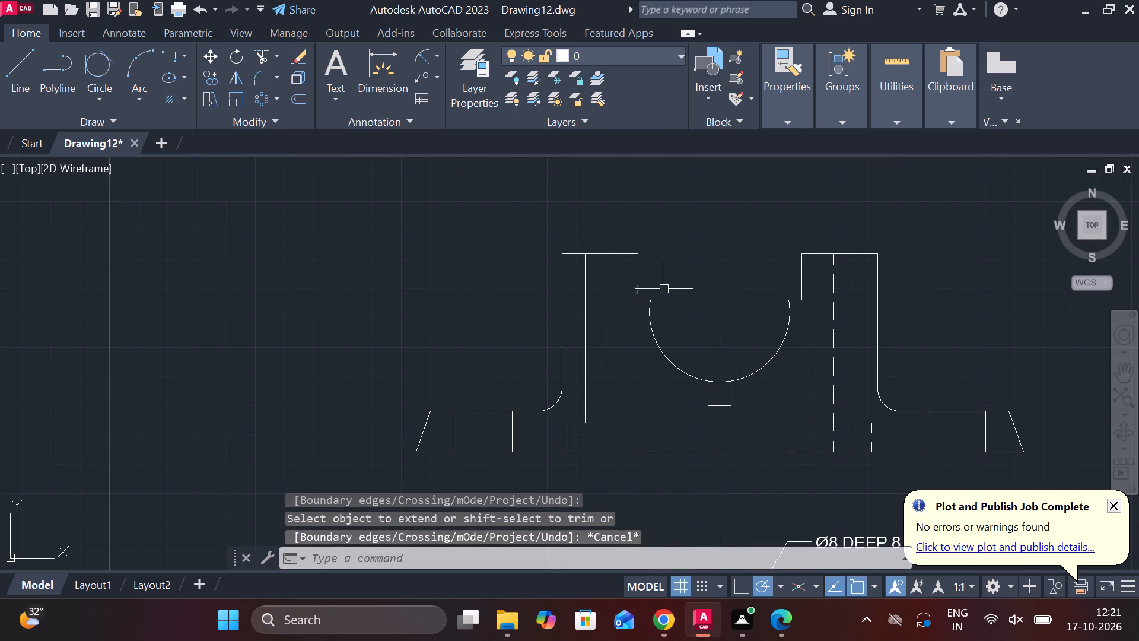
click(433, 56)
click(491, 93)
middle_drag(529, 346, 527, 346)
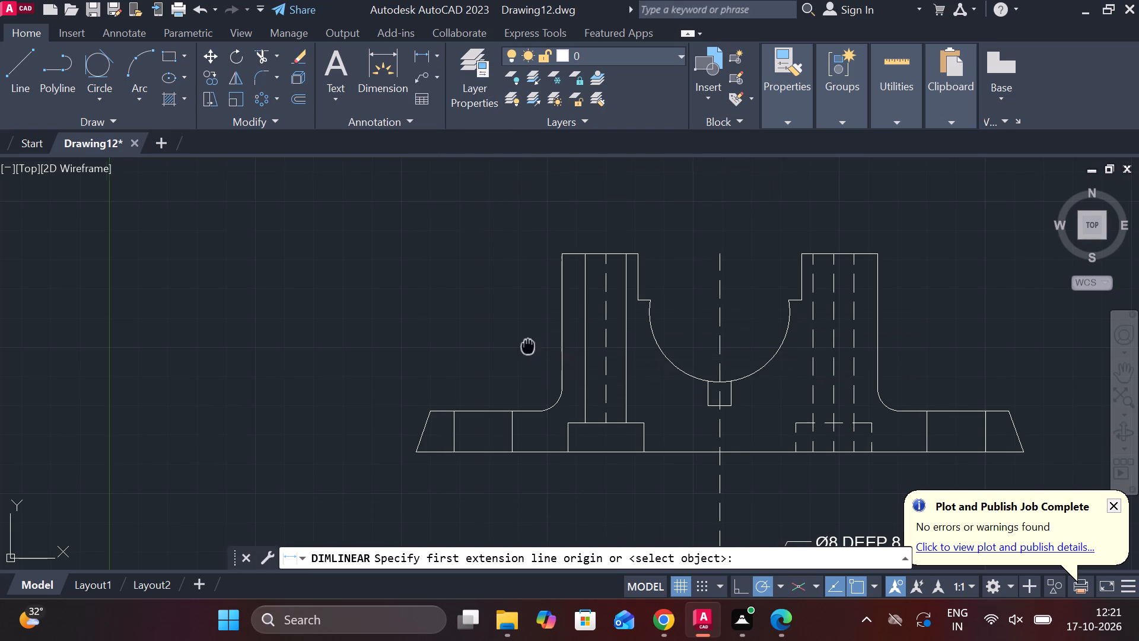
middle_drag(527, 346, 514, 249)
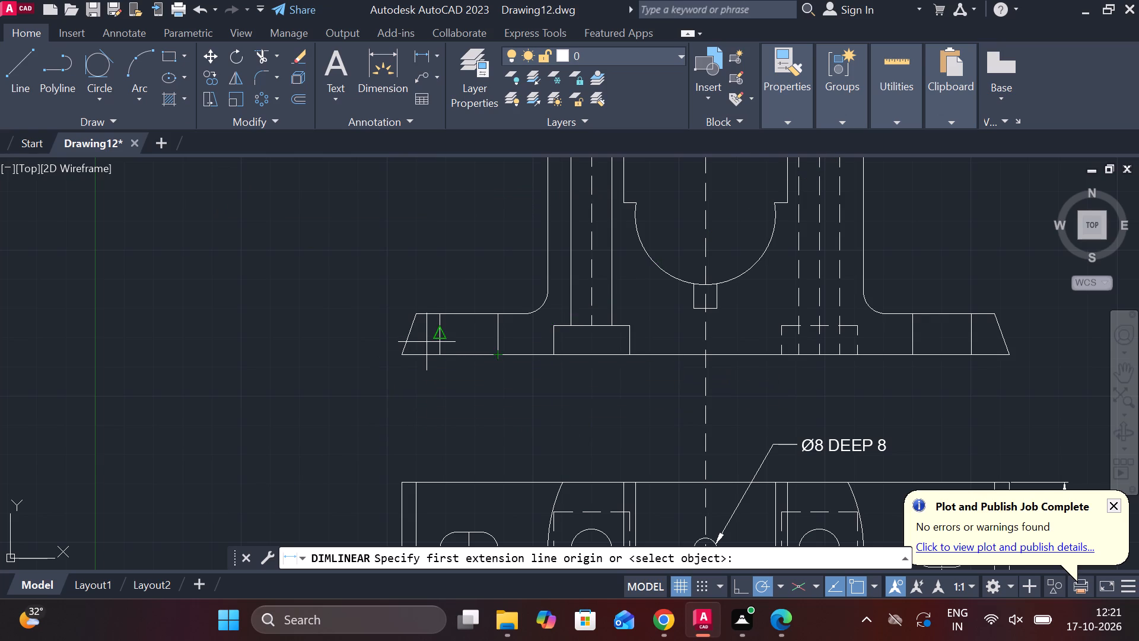
Hatch the solid section areas of the front view's left half, up to the centre line, with ANSI32 at scale 0.4.
click(171, 99)
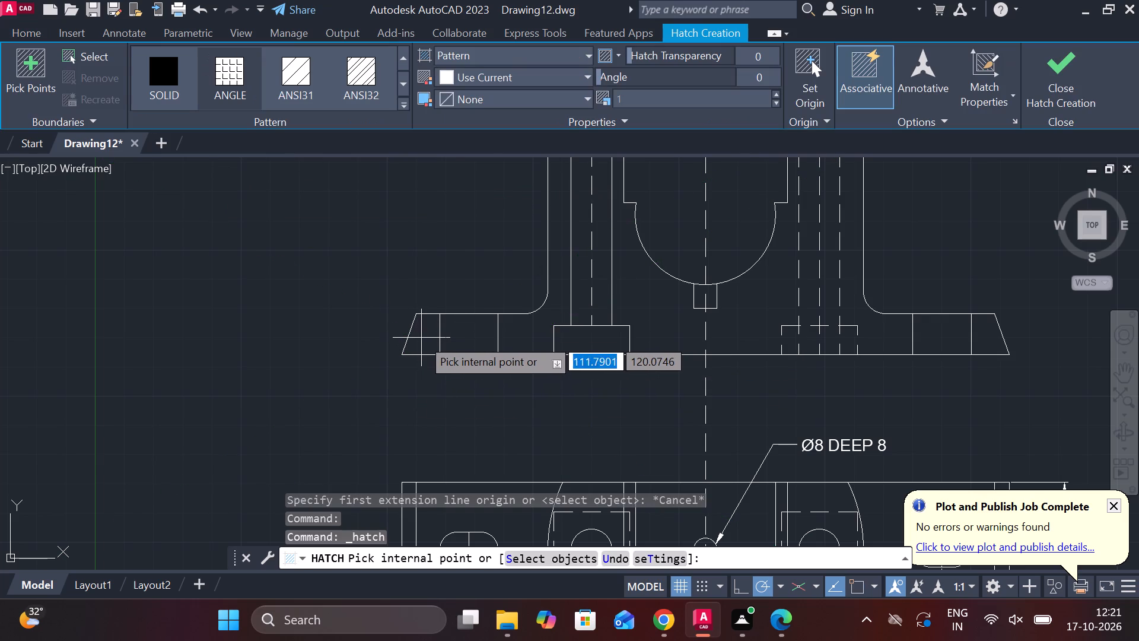
click(354, 59)
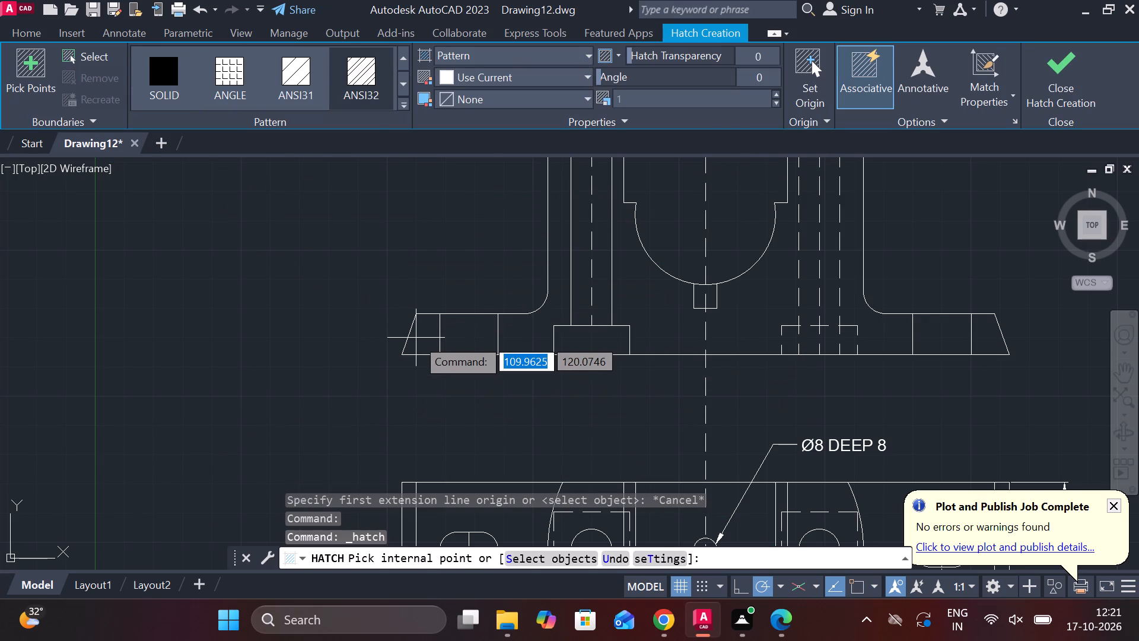
click(418, 338)
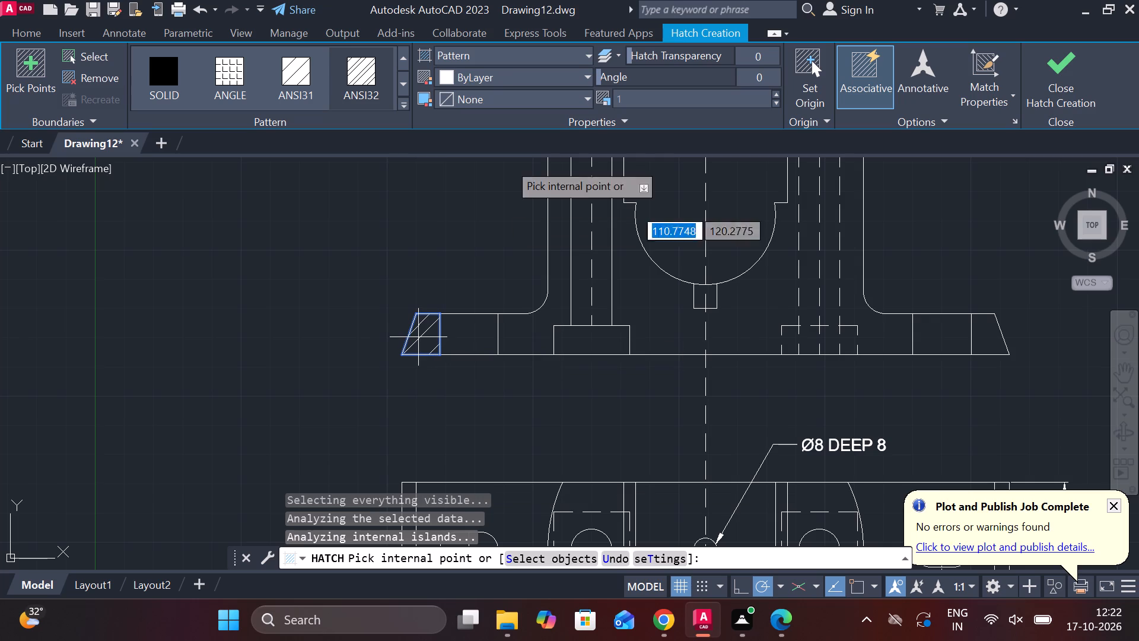
click(377, 85)
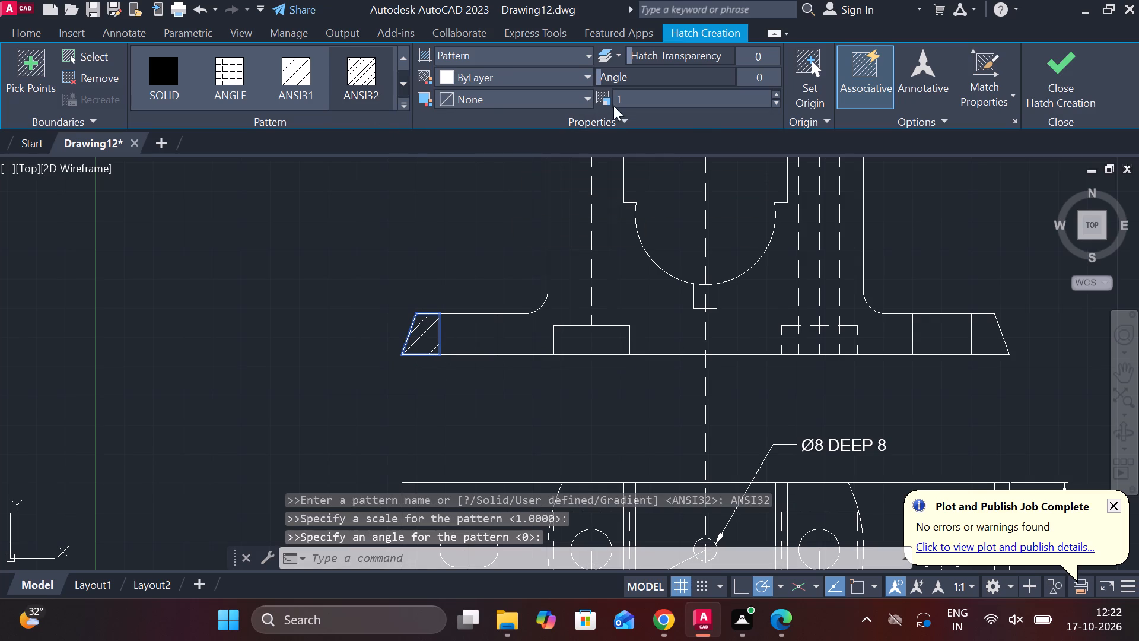
click(691, 104)
key(period)
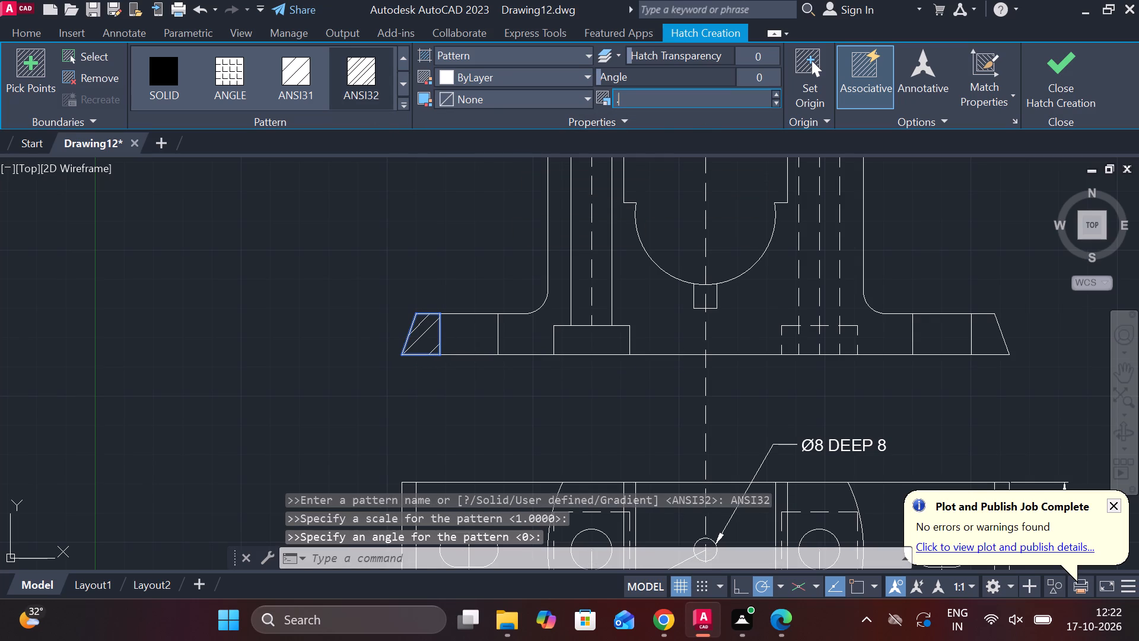
key(4)
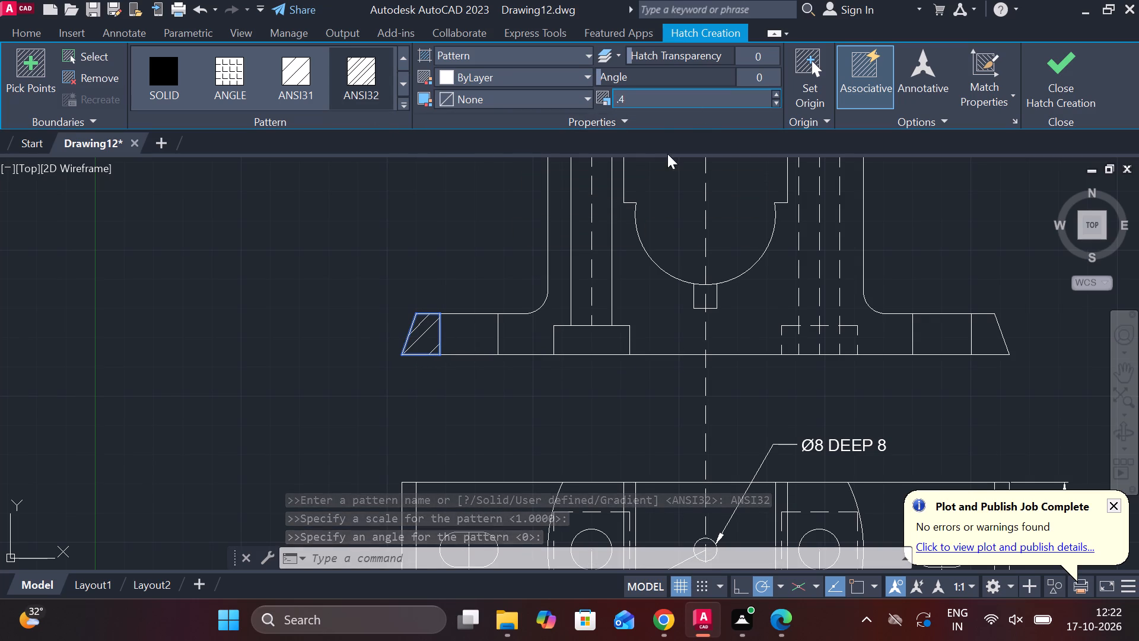
key(Return)
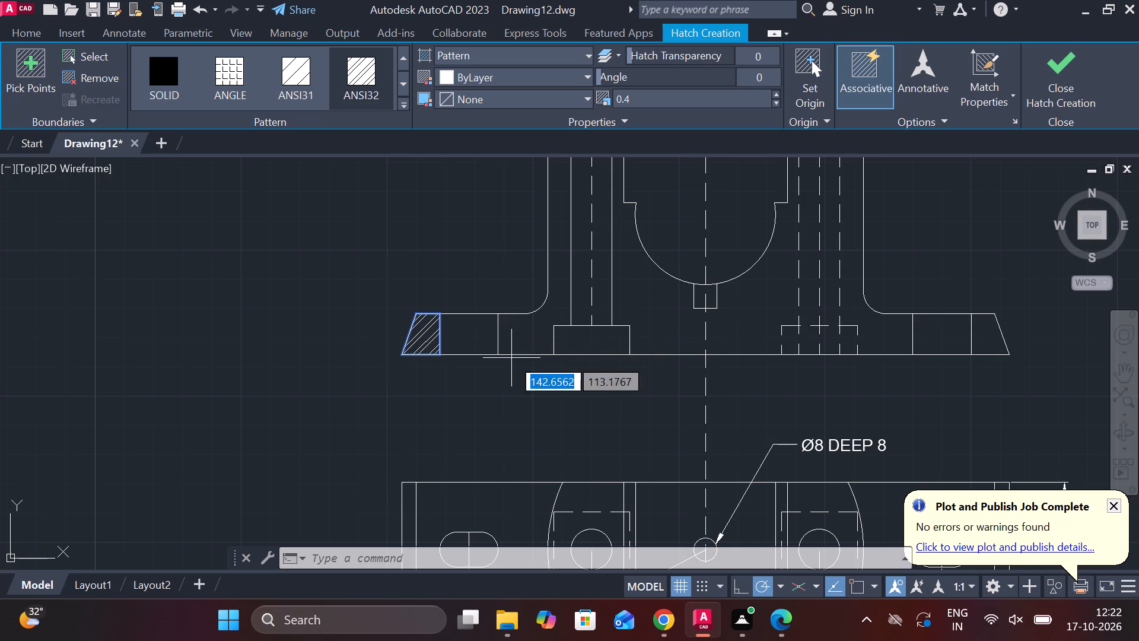
click(545, 317)
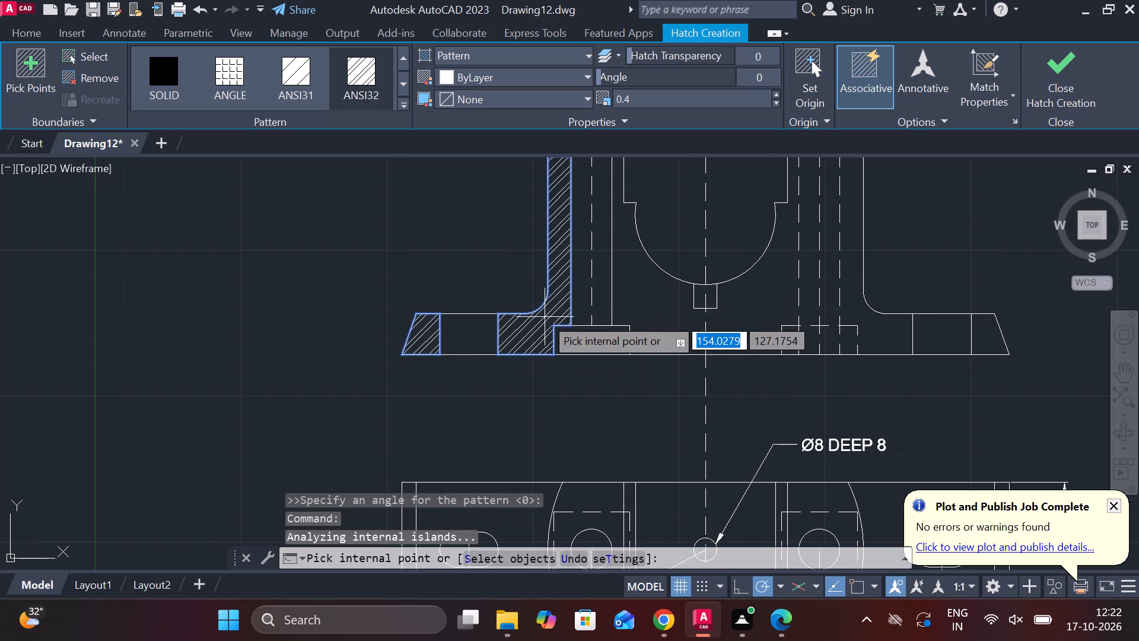
scroll(545, 317, down, 2)
click(583, 314)
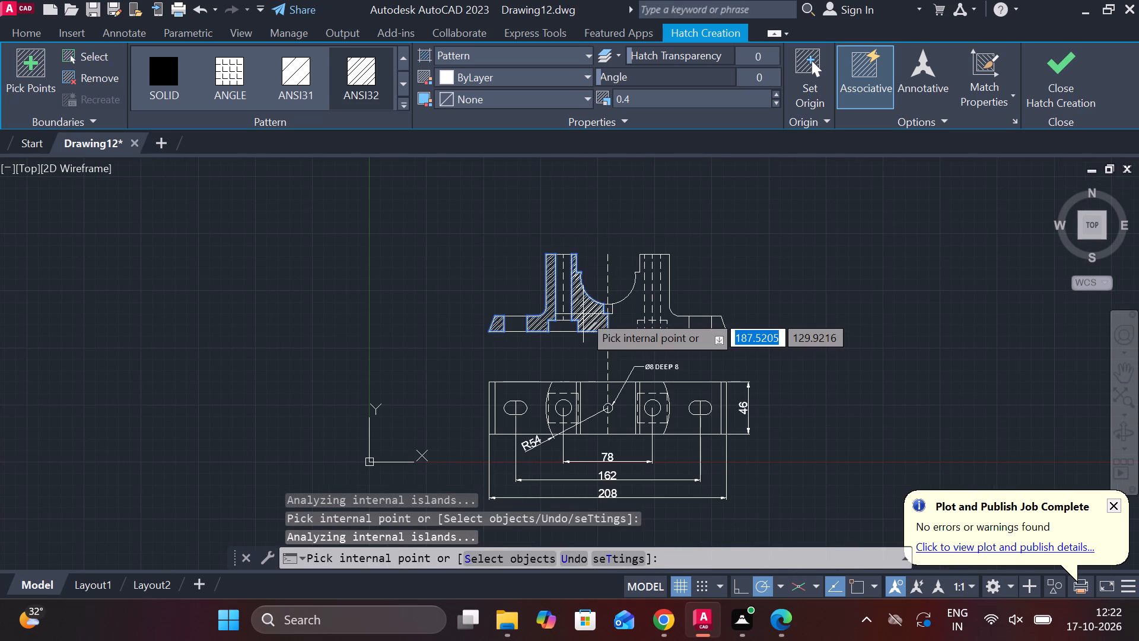
scroll(583, 314, up, 2)
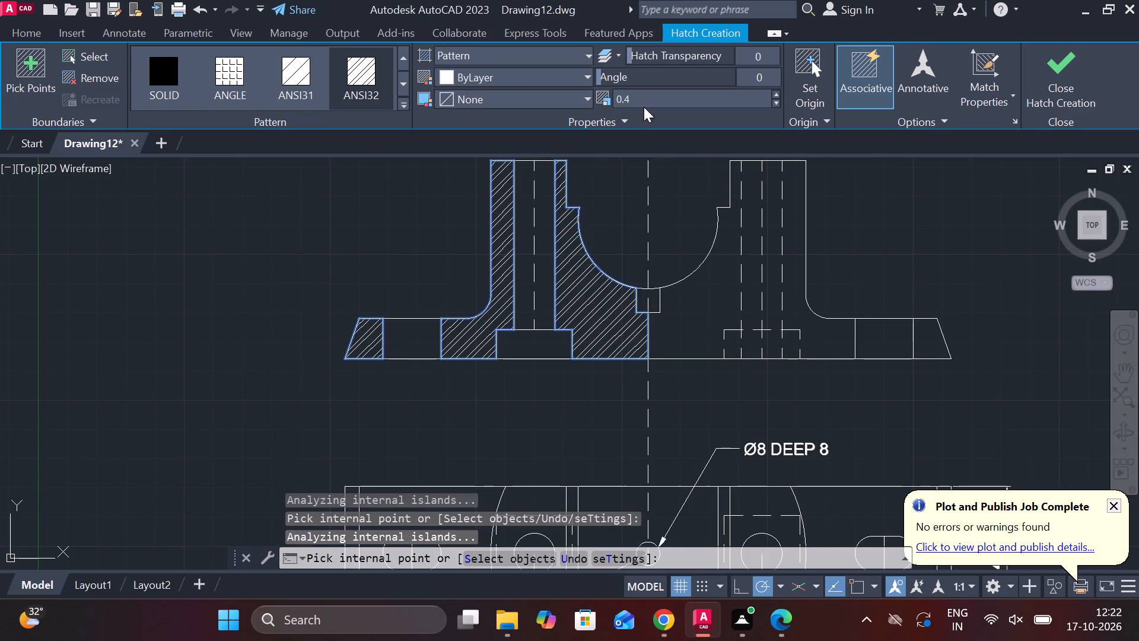
Set the scale of the front view's section hatch to 0.6.
click(643, 99)
text(.6)
key(Return)
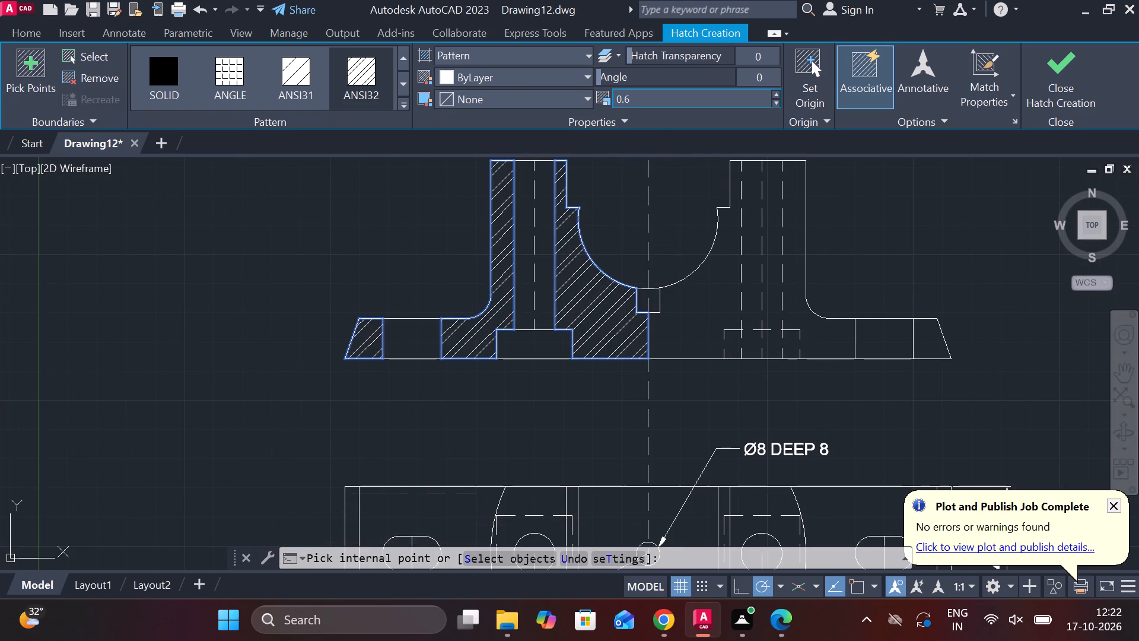
scroll(606, 341, down, 2)
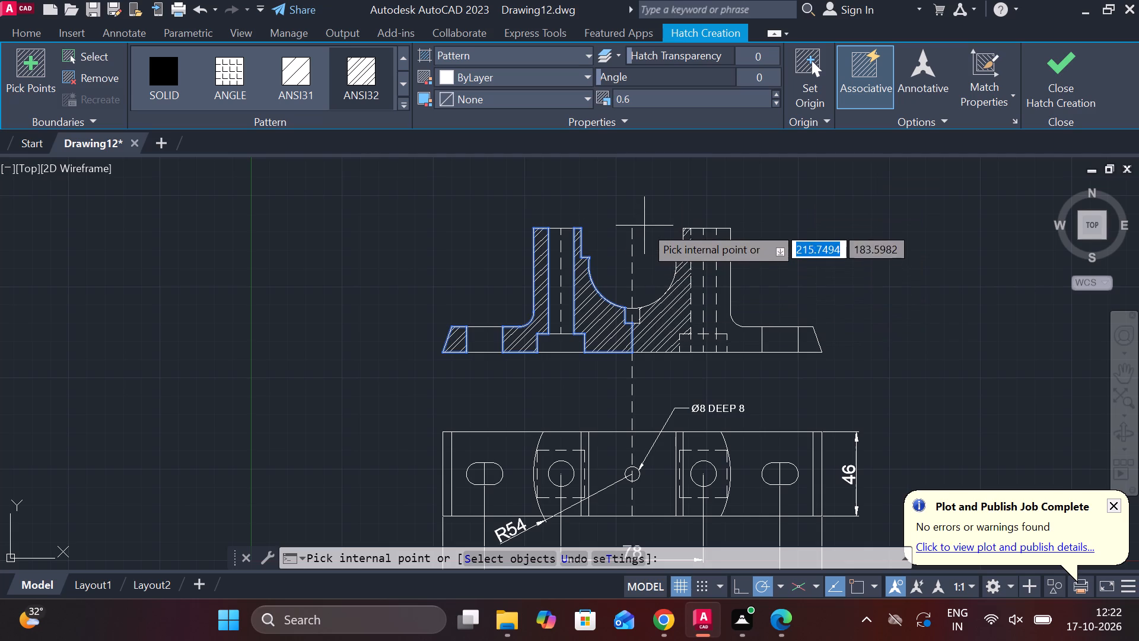
Set the front view's section hatch scale to 0.5 and finish the hatch.
click(660, 100)
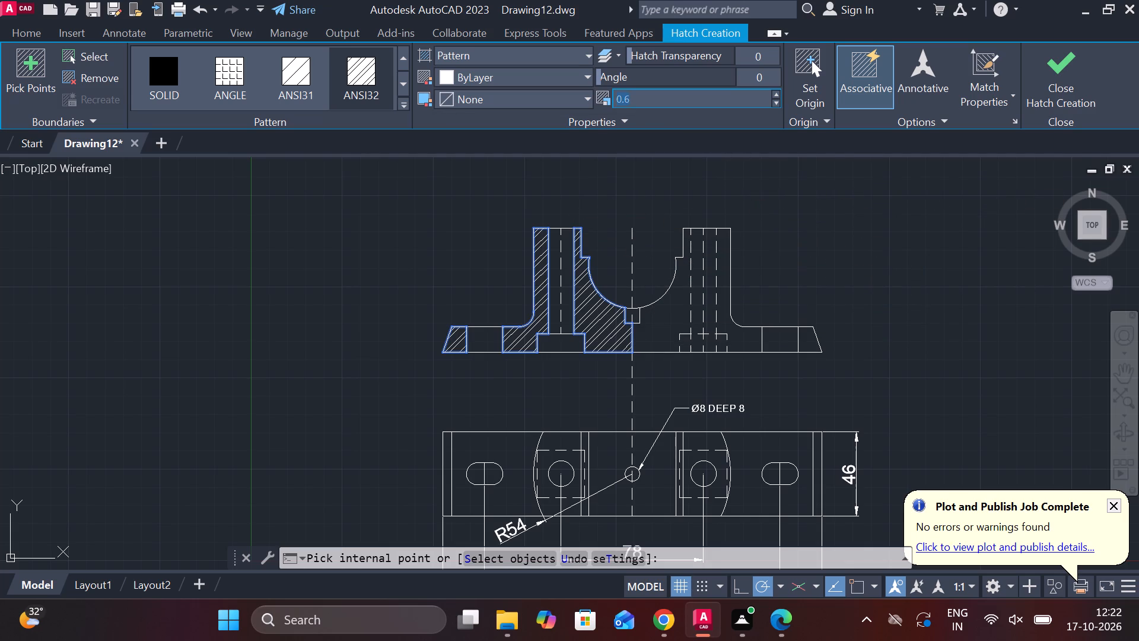
key(period)
key(5)
key(Return)
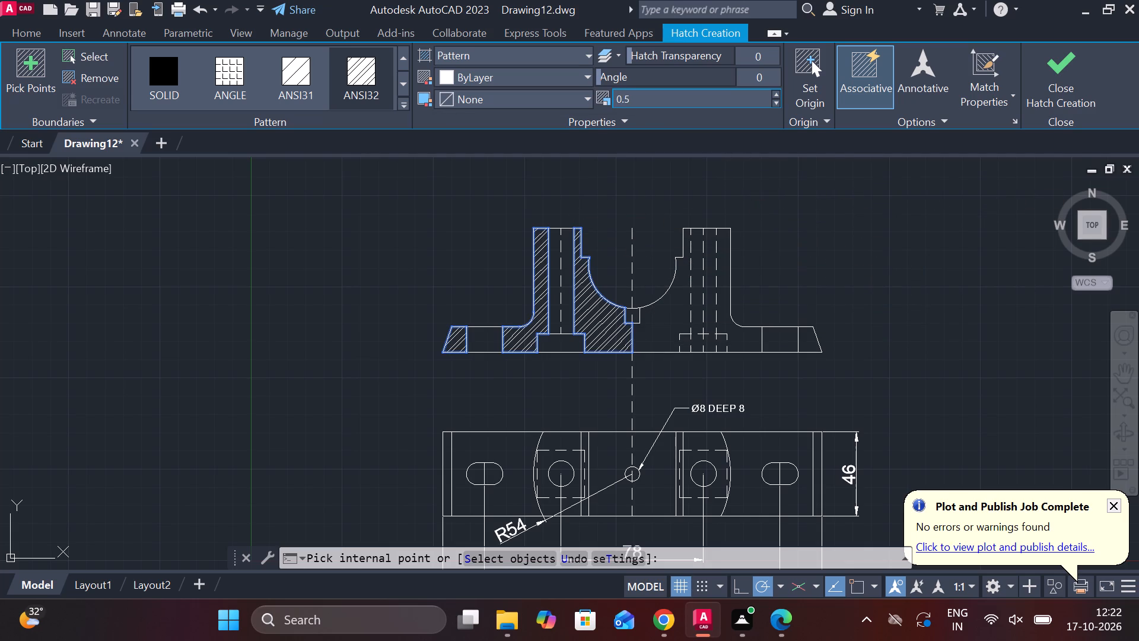
click(1049, 70)
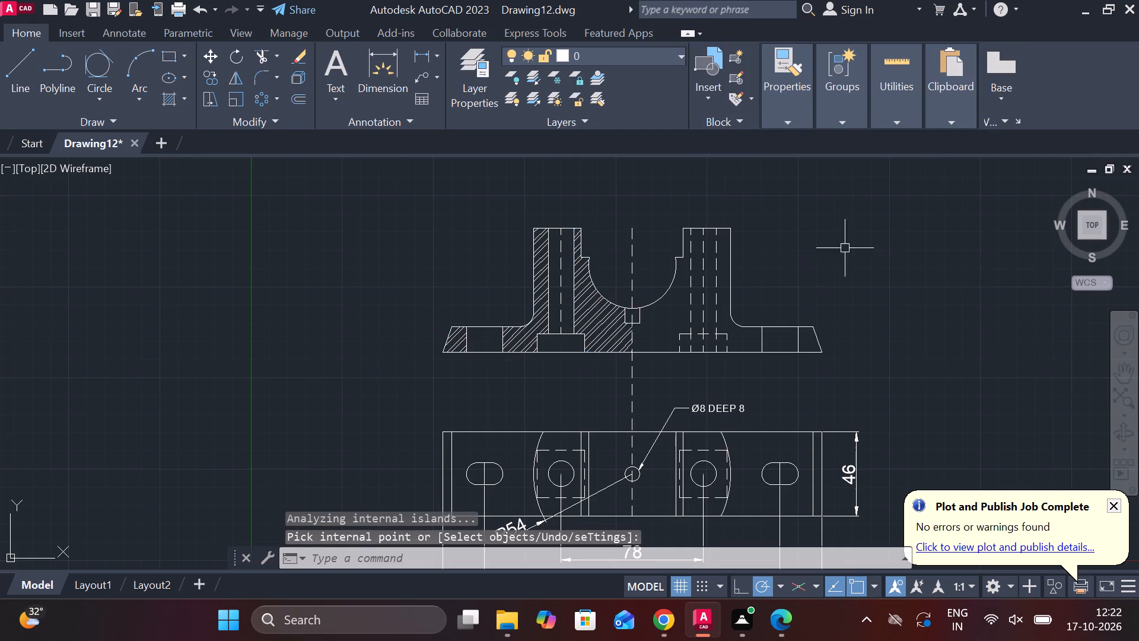
Copy the hatched front view, without its long centre line, into the empty space to the left of the original.
scroll(846, 262, down, 2)
scroll(835, 285, up, 2)
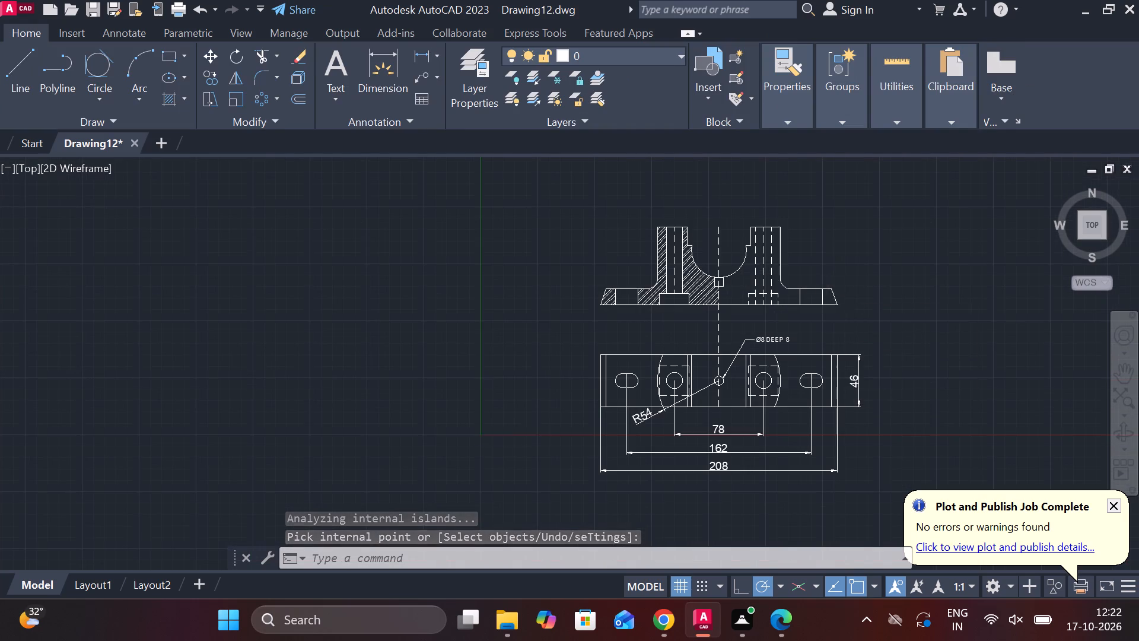
scroll(823, 311, down, 1)
middle_drag(855, 309, 829, 309)
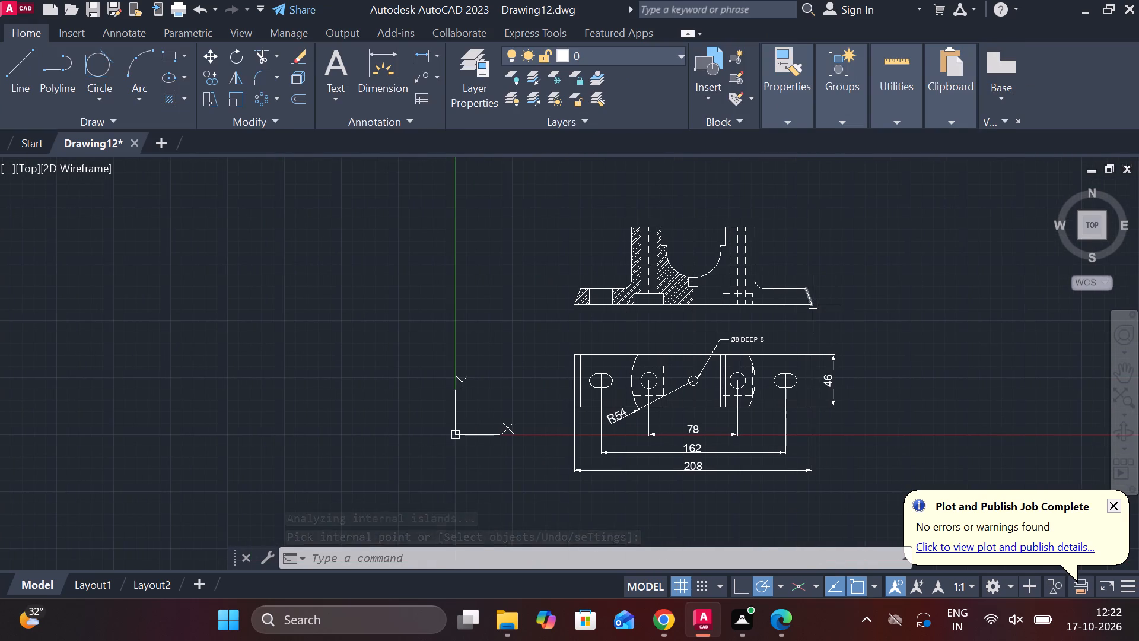
scroll(813, 304, up, 1)
middle_drag(819, 255, 804, 307)
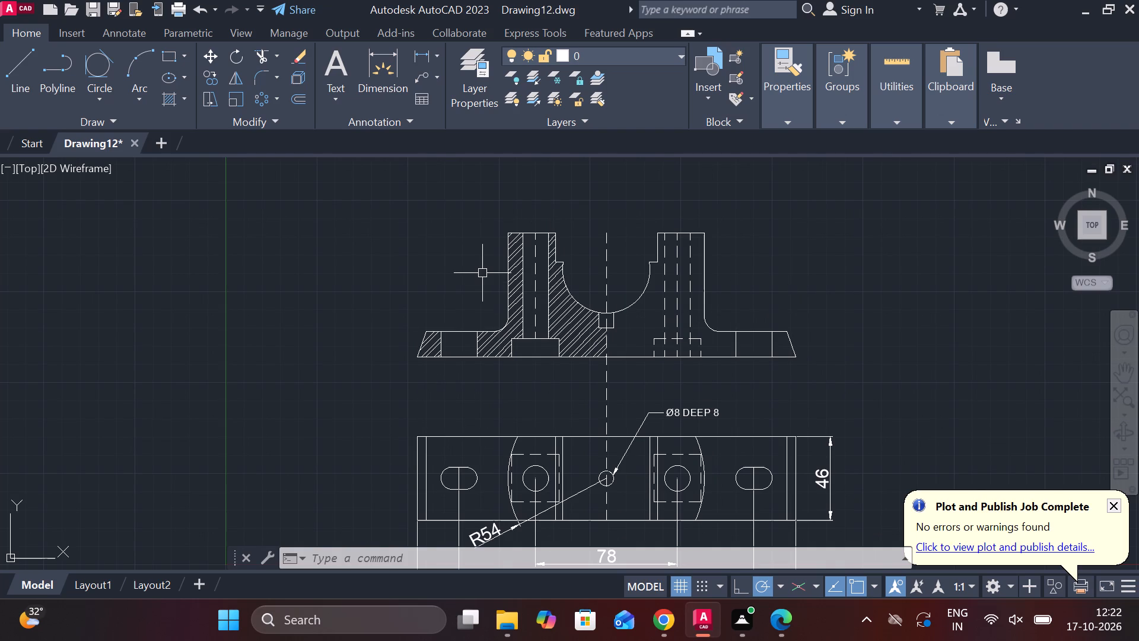
click(373, 214)
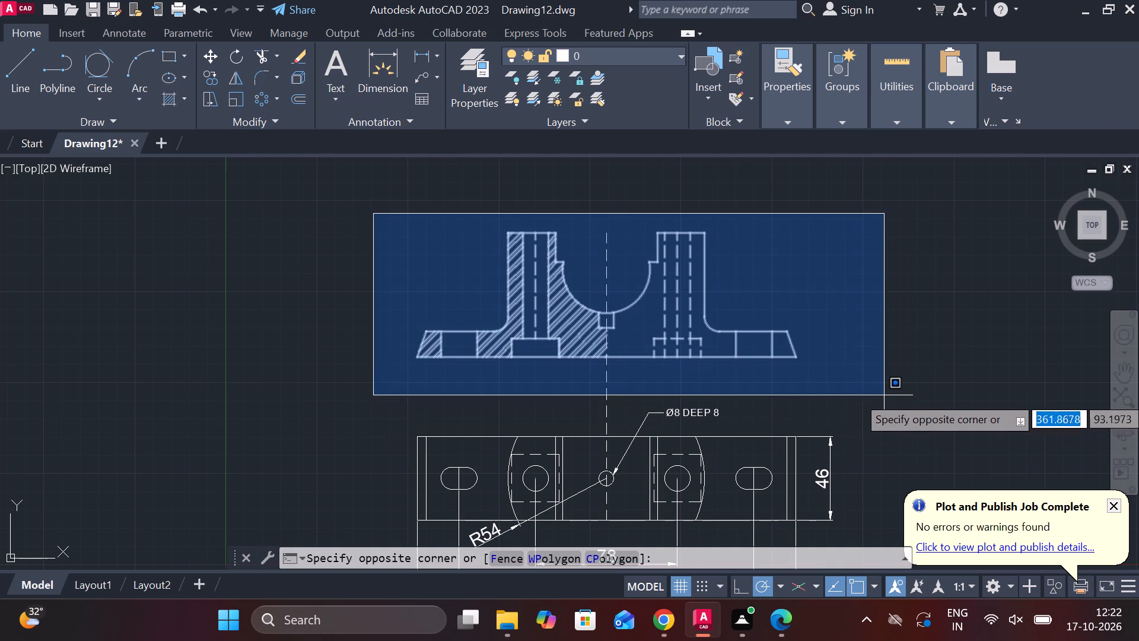
click(880, 393)
text(CO)
key(Return)
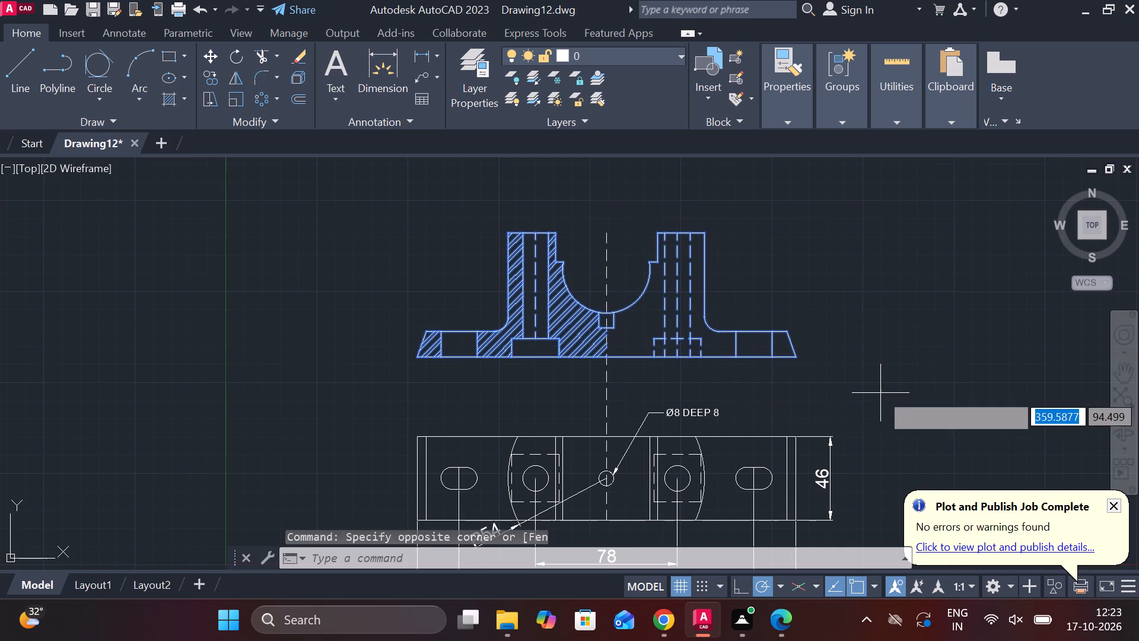
click(898, 377)
scroll(843, 345, down, 2)
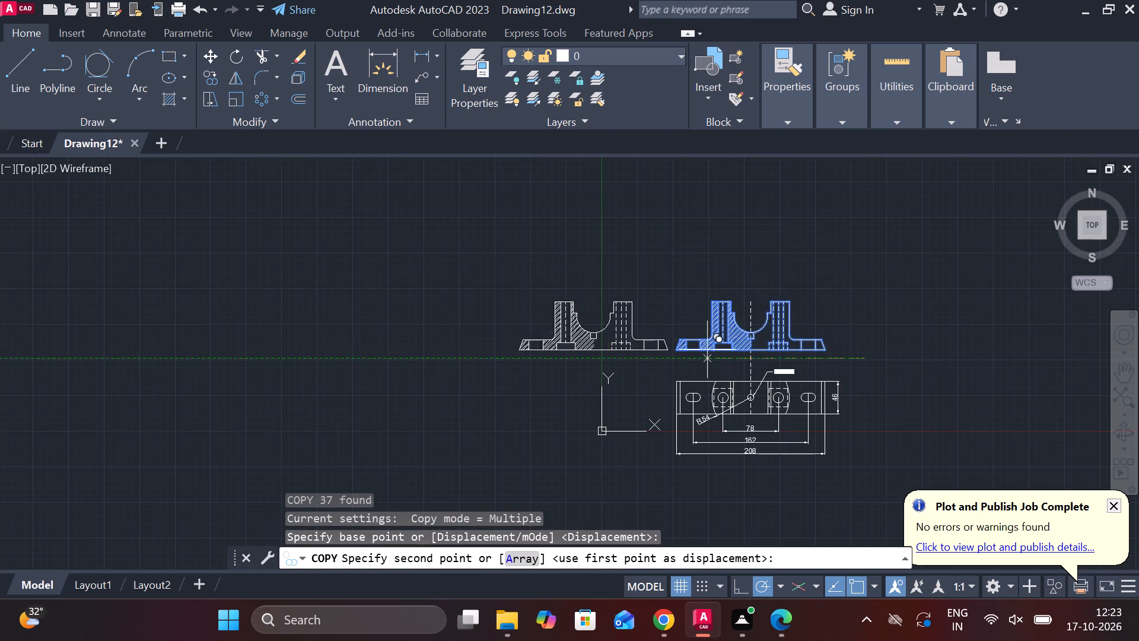
click(541, 361)
key(Escape)
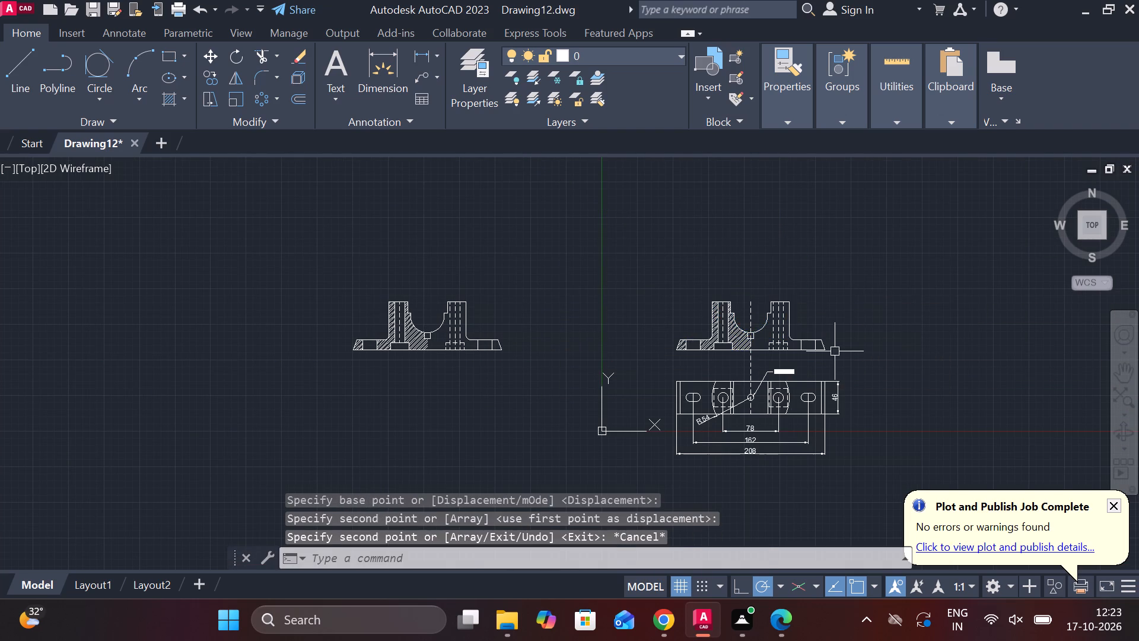
Dimension the base flange's thickness and the horizontal run of its sloped end on the front view's left side.
scroll(834, 352, up, 2)
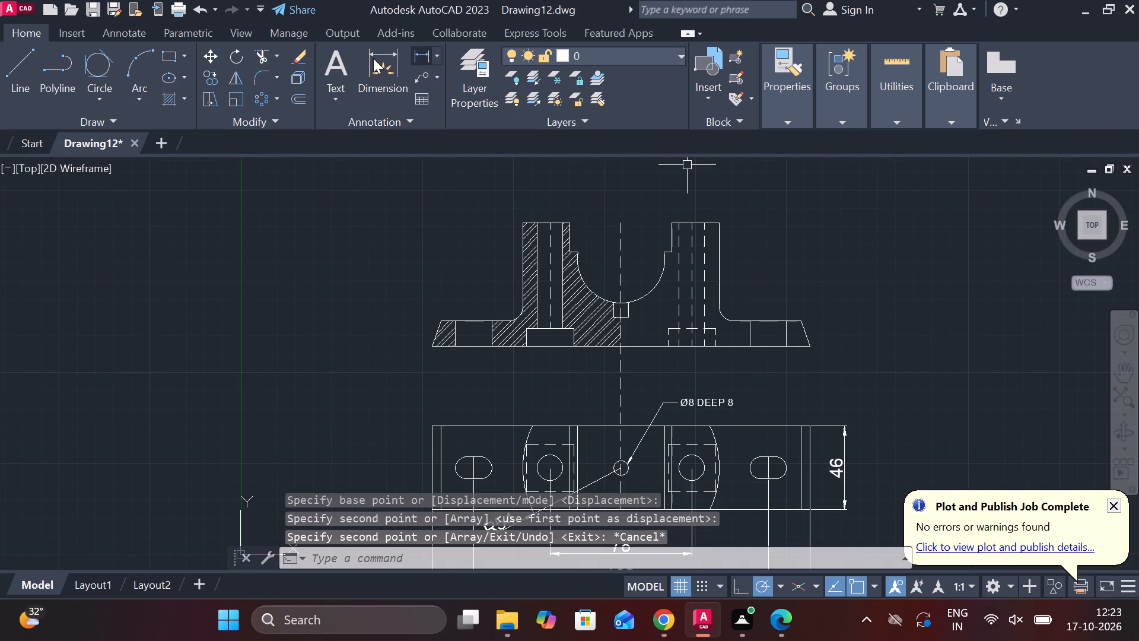
click(418, 56)
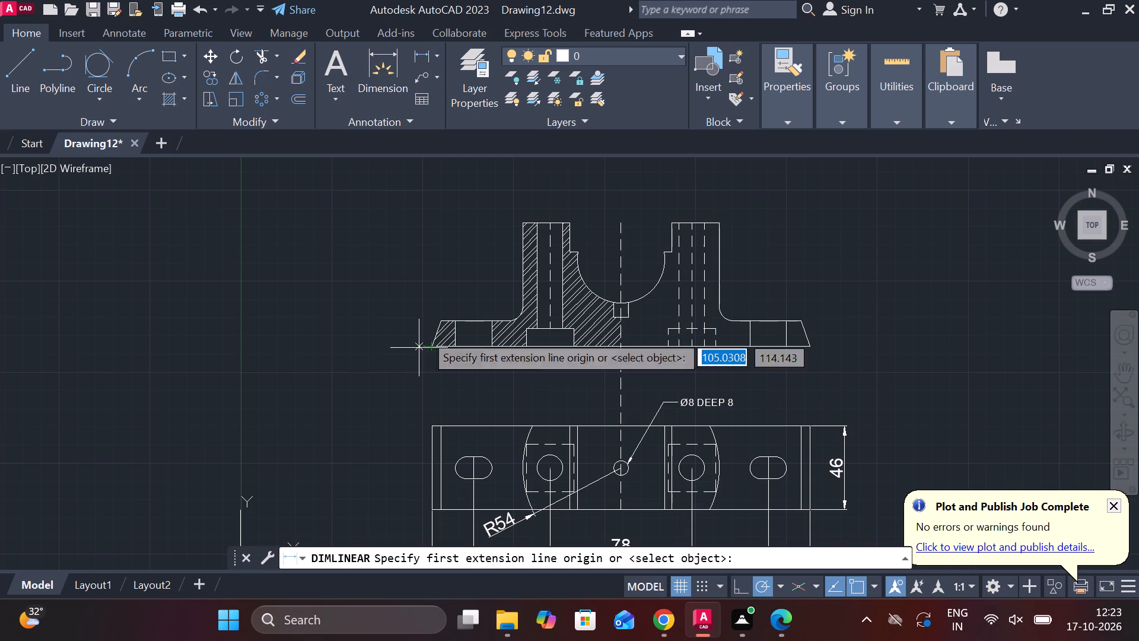
click(441, 312)
click(443, 347)
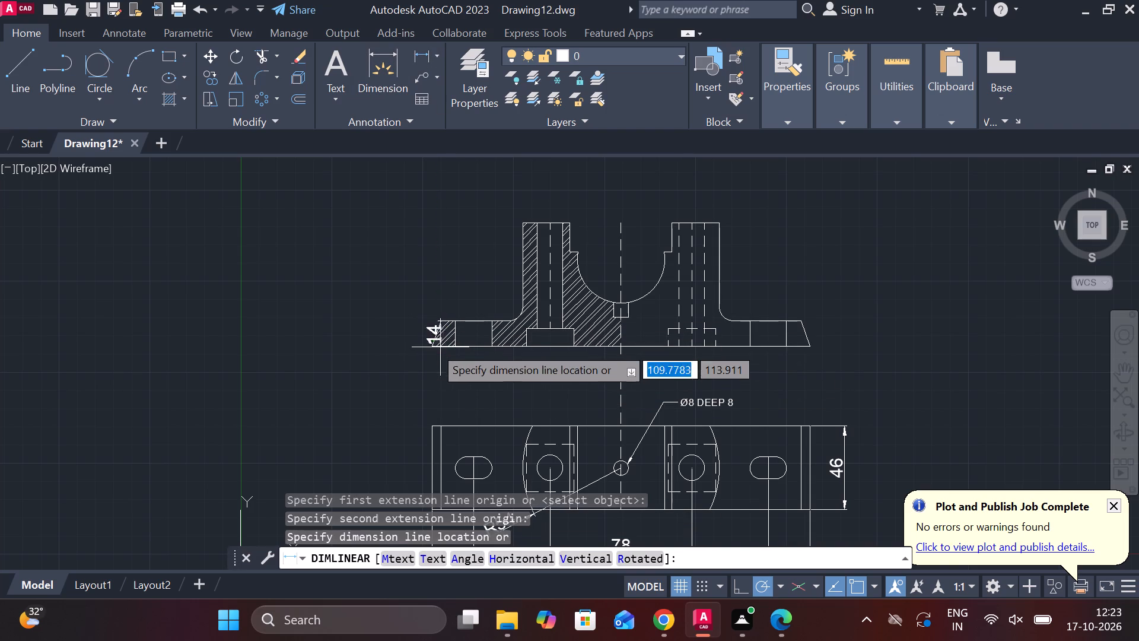
click(387, 341)
scroll(418, 328, up, 2)
key(space)
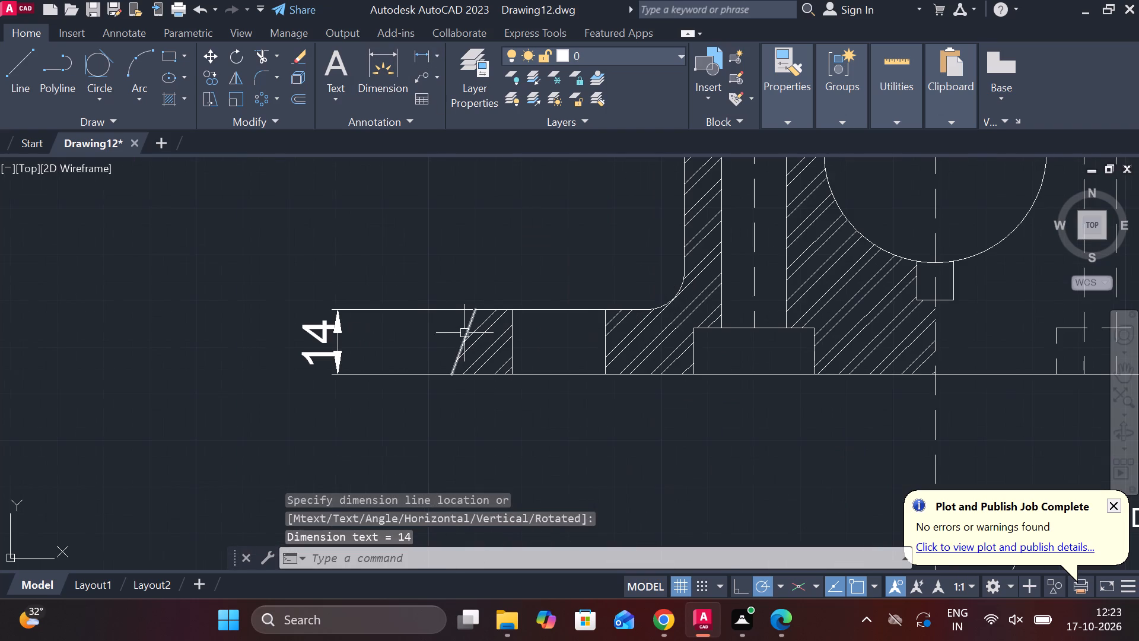
click(447, 383)
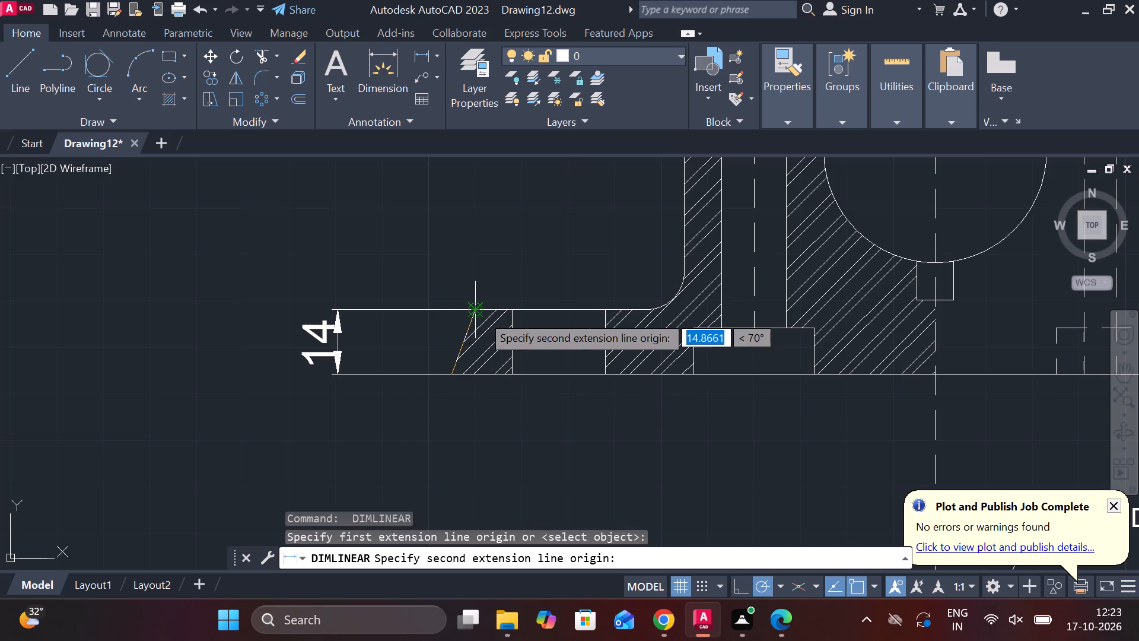
click(481, 314)
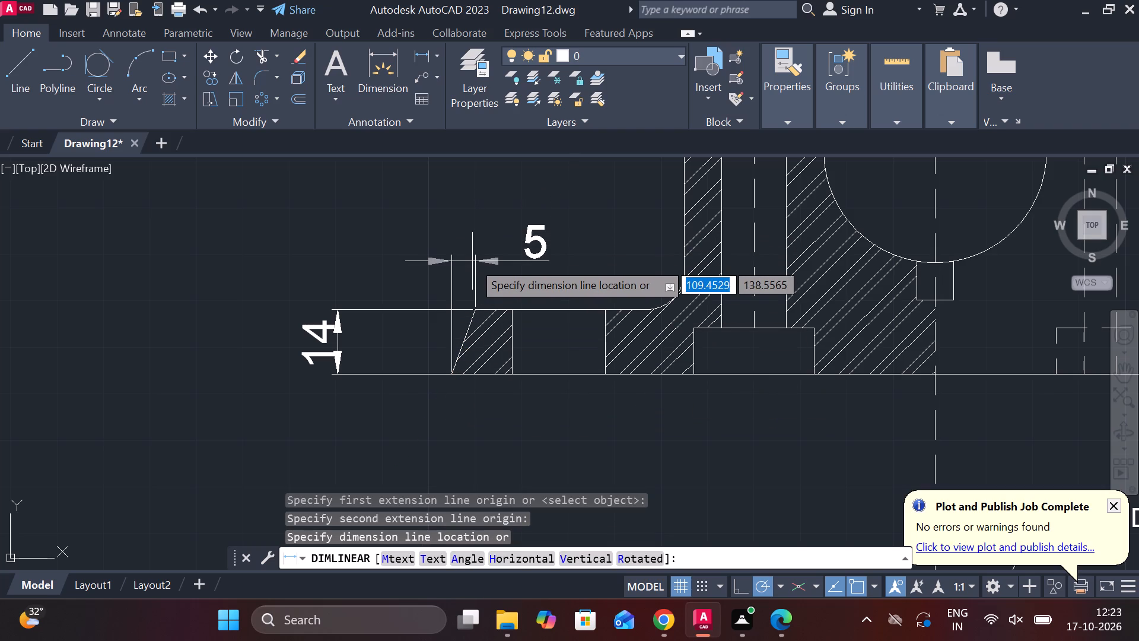
click(470, 277)
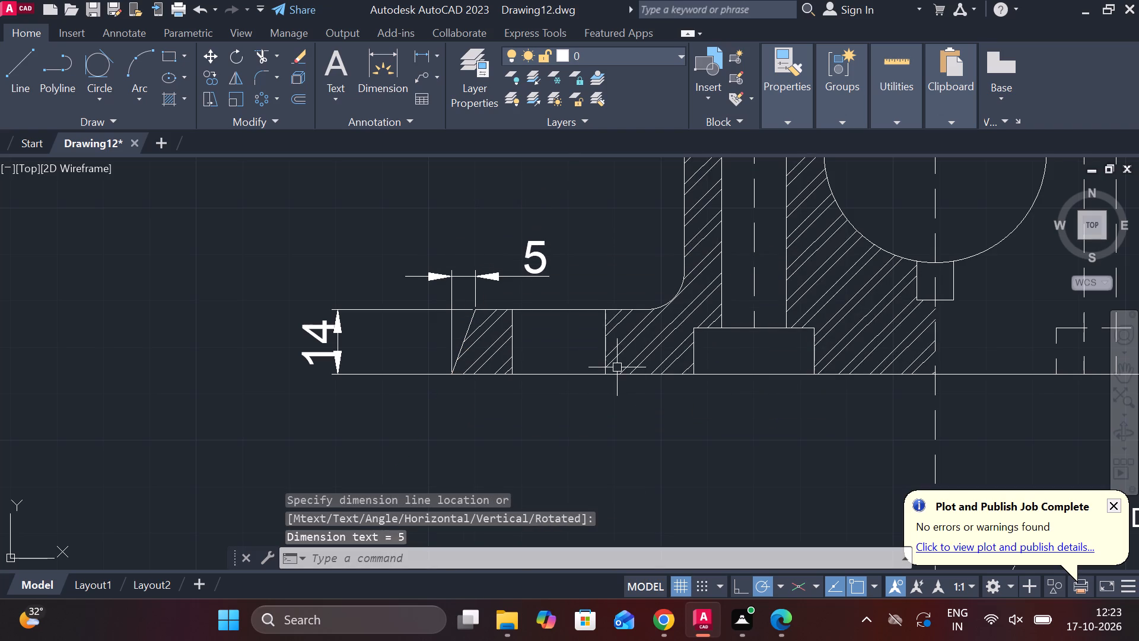
Add linear dimensions for the width and depth of the recess at the bottom of the sectioned bolt hole.
scroll(614, 396, down, 2)
middle_drag(609, 415, 588, 415)
middle_drag(599, 421, 571, 317)
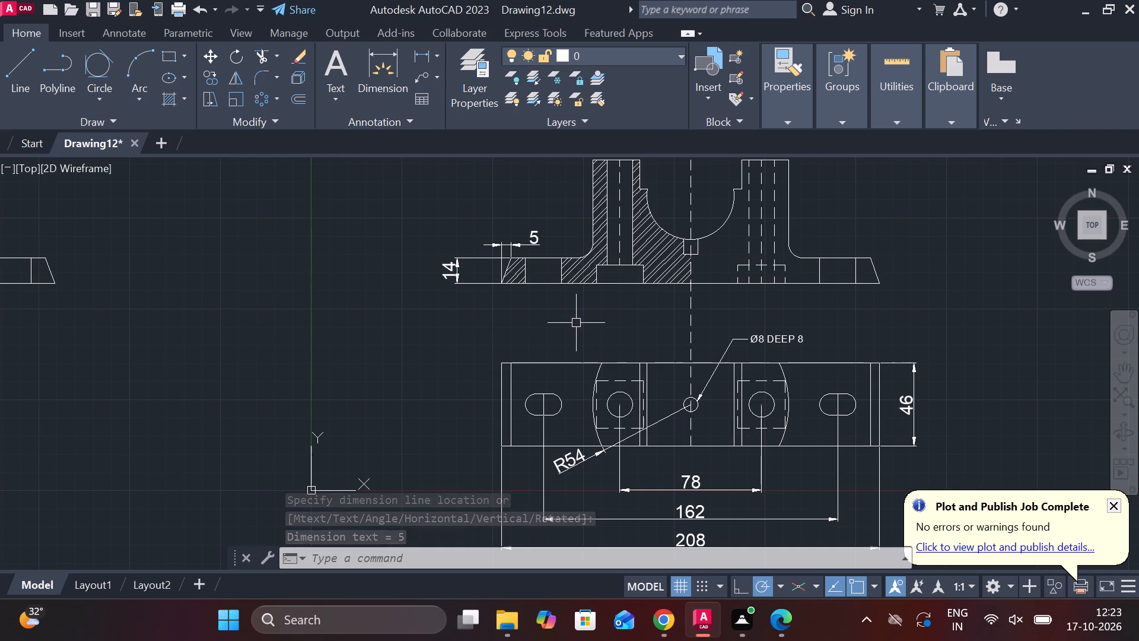
scroll(570, 321, up, 1)
middle_drag(570, 321, 536, 350)
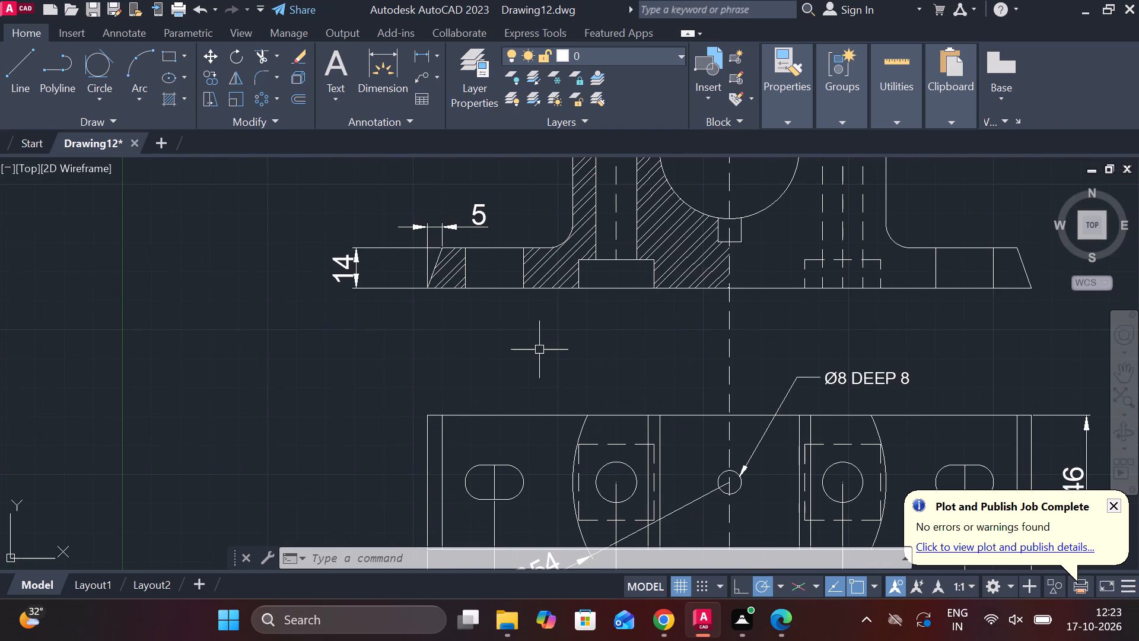
key(space)
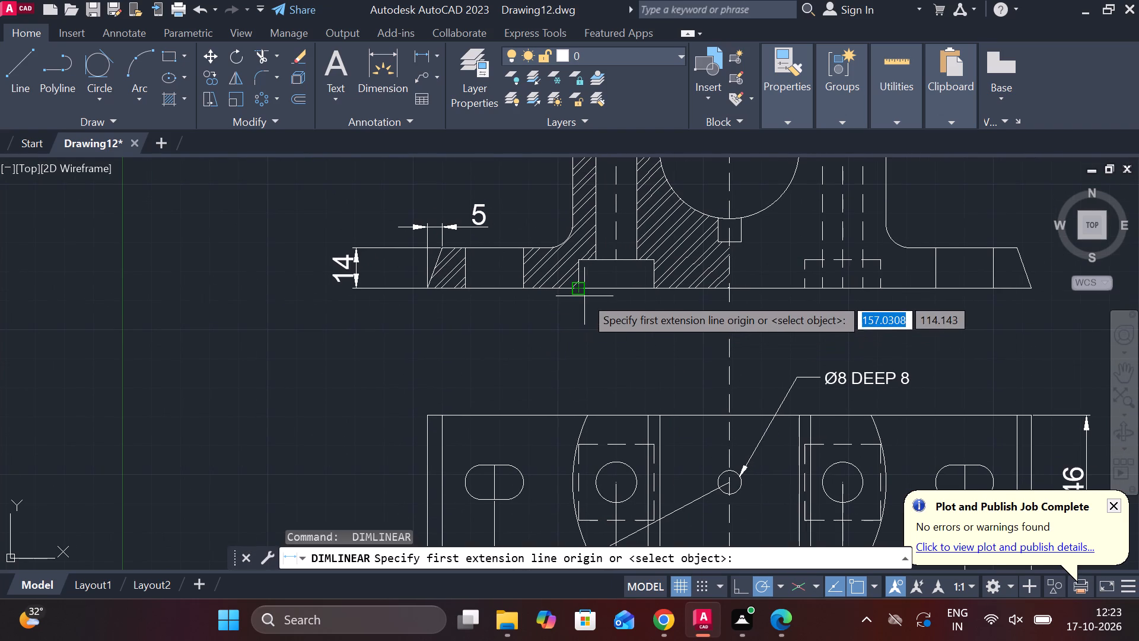
click(584, 290)
click(660, 291)
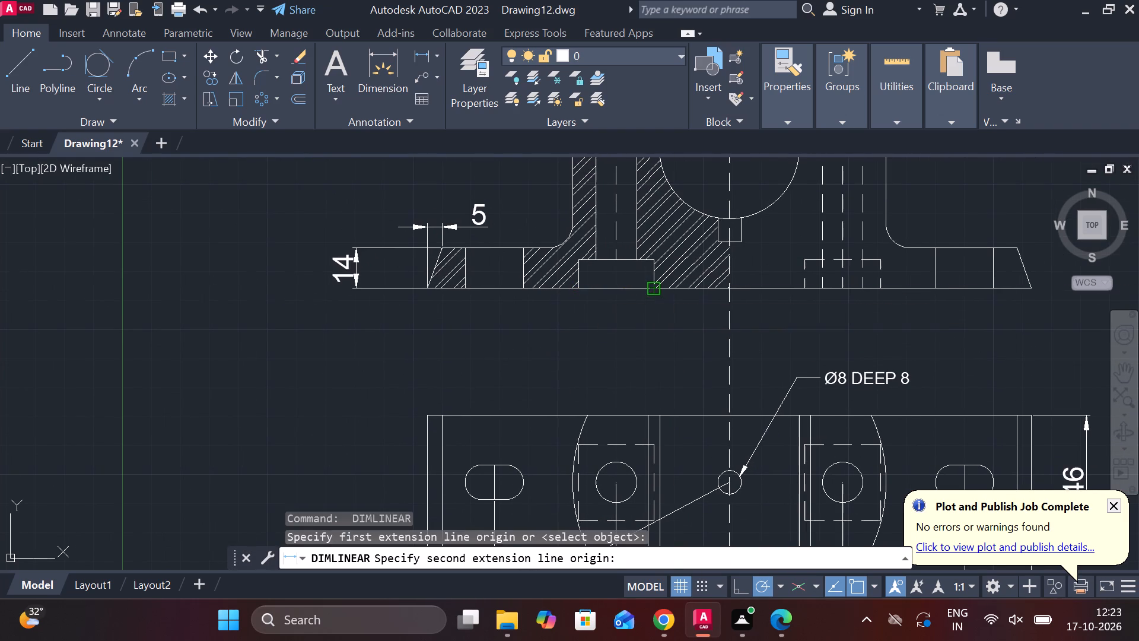
click(626, 334)
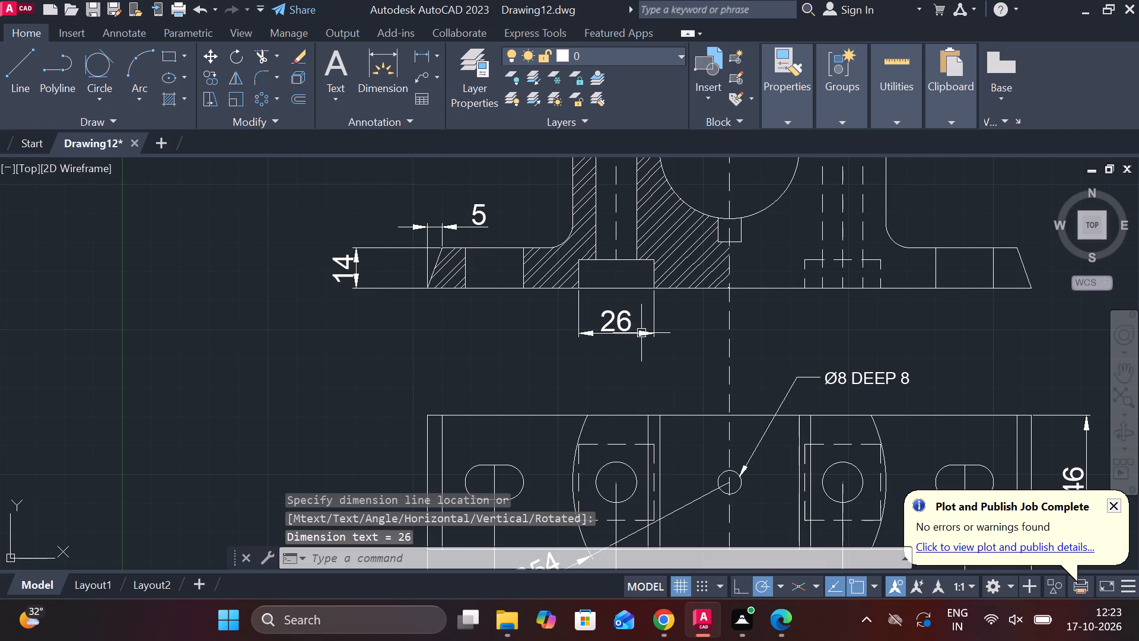
middle_drag(697, 328, 606, 379)
key(space)
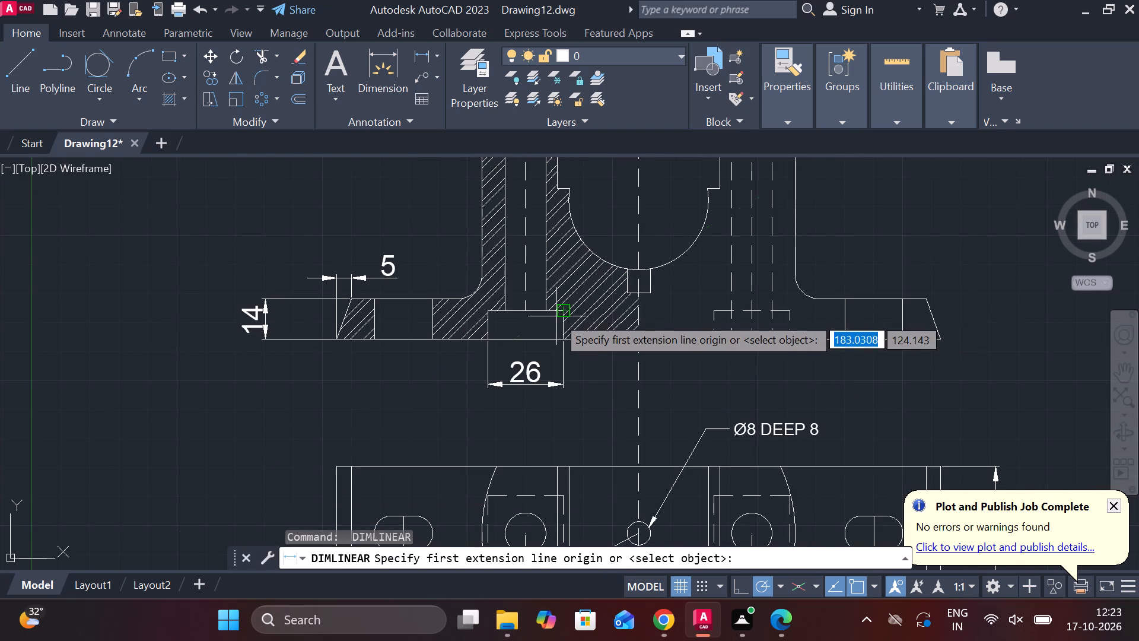
click(557, 313)
click(563, 338)
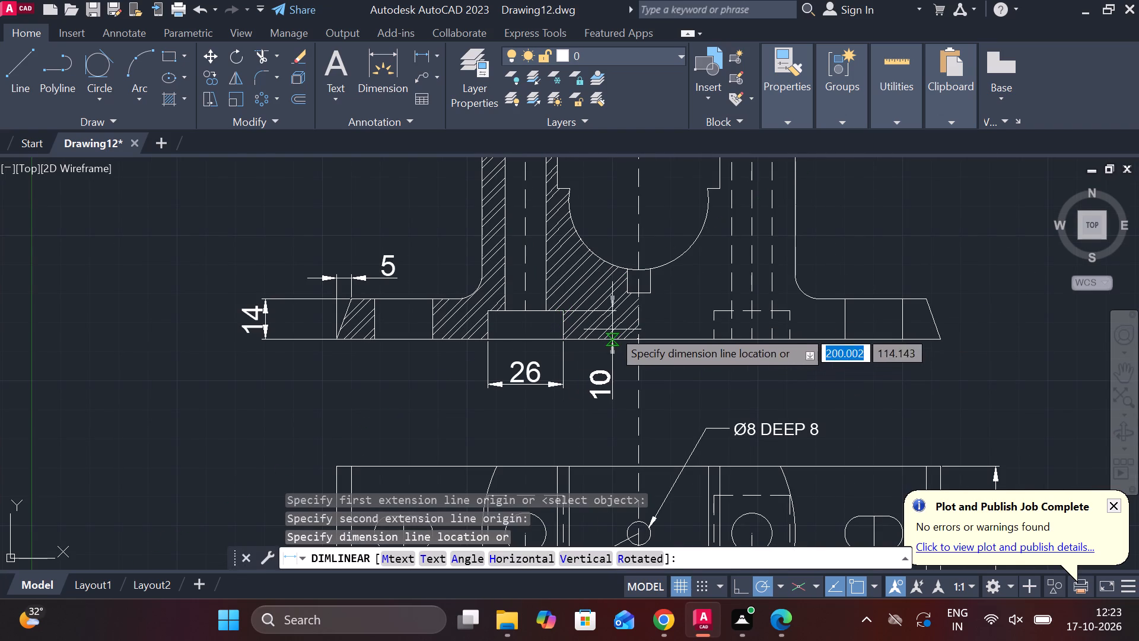
click(608, 345)
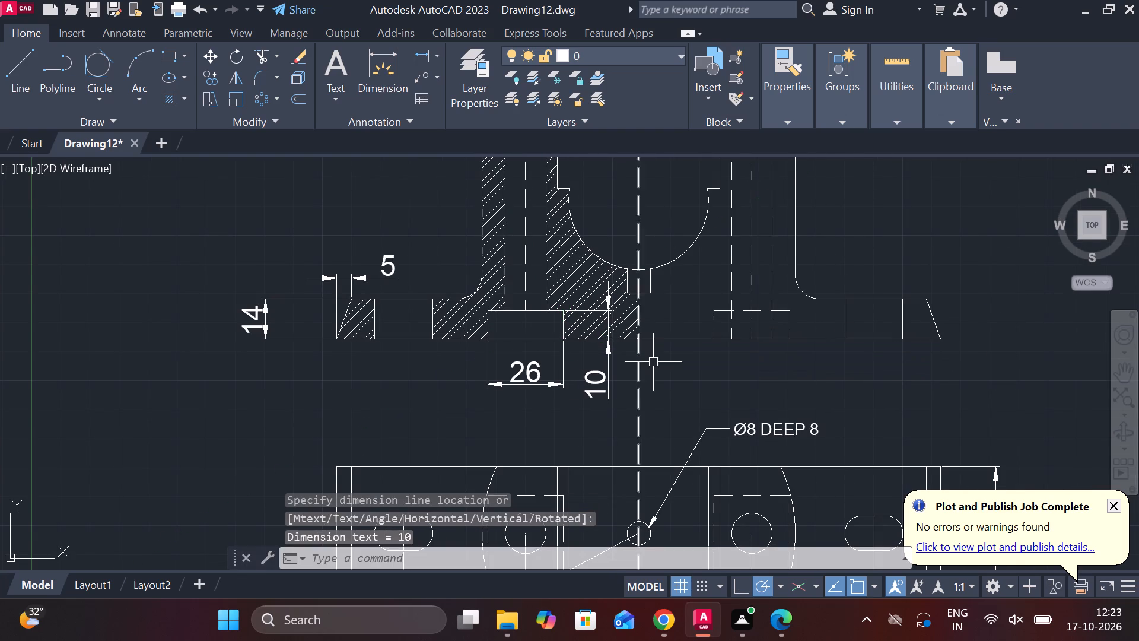
Add linear dimensions for the width and depth of the small recess below the bore arc.
key(space)
scroll(647, 289, up, 2)
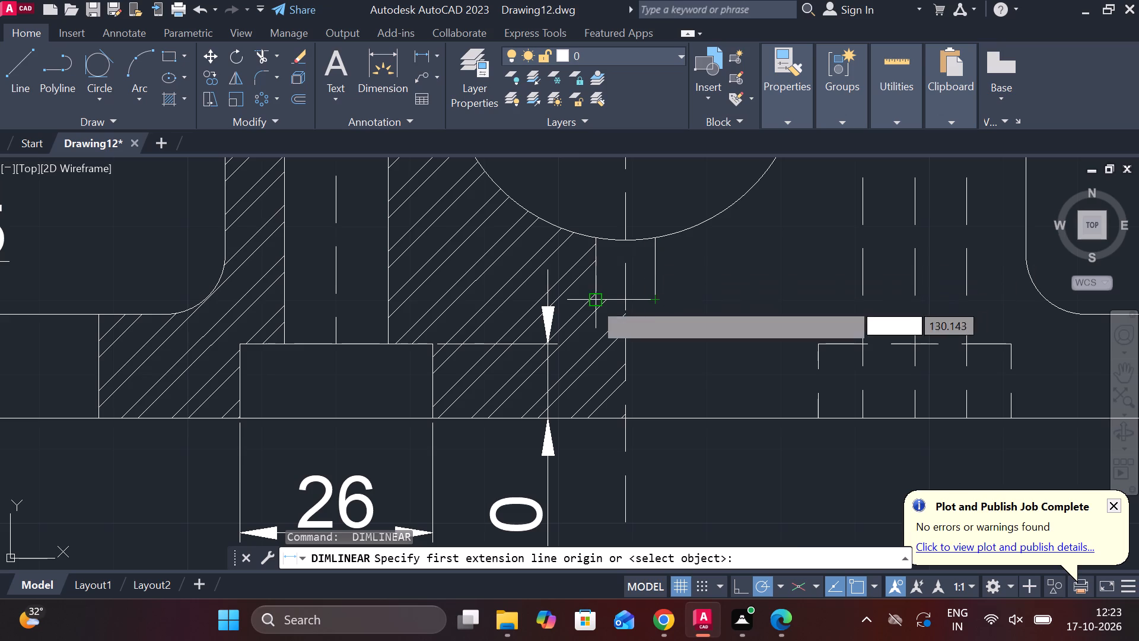
click(594, 302)
click(660, 300)
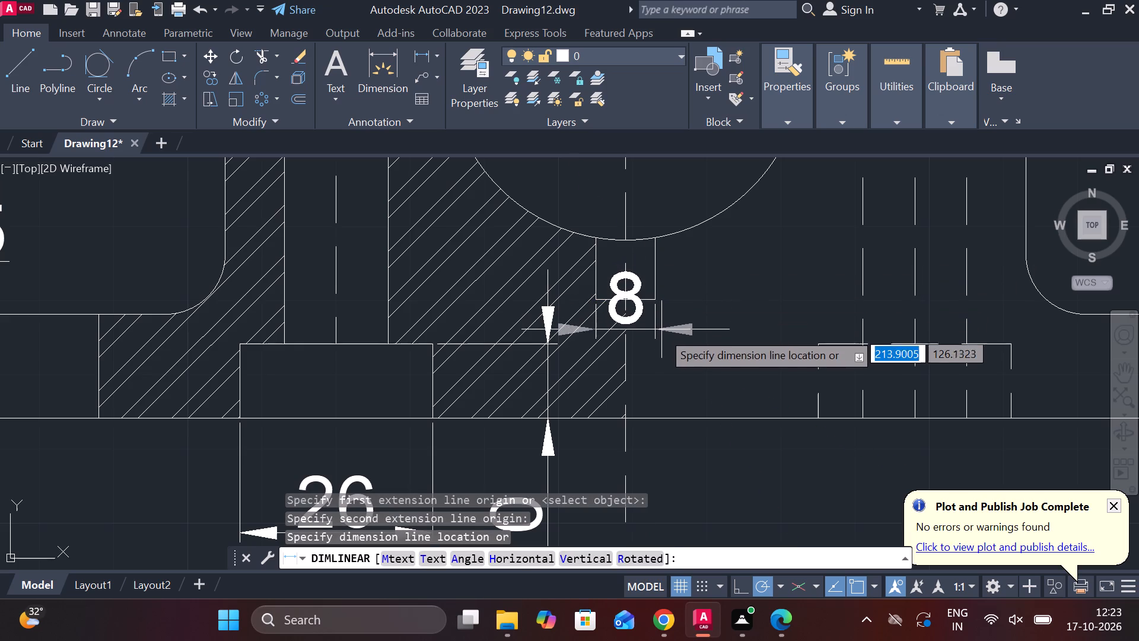
click(661, 331)
key(space)
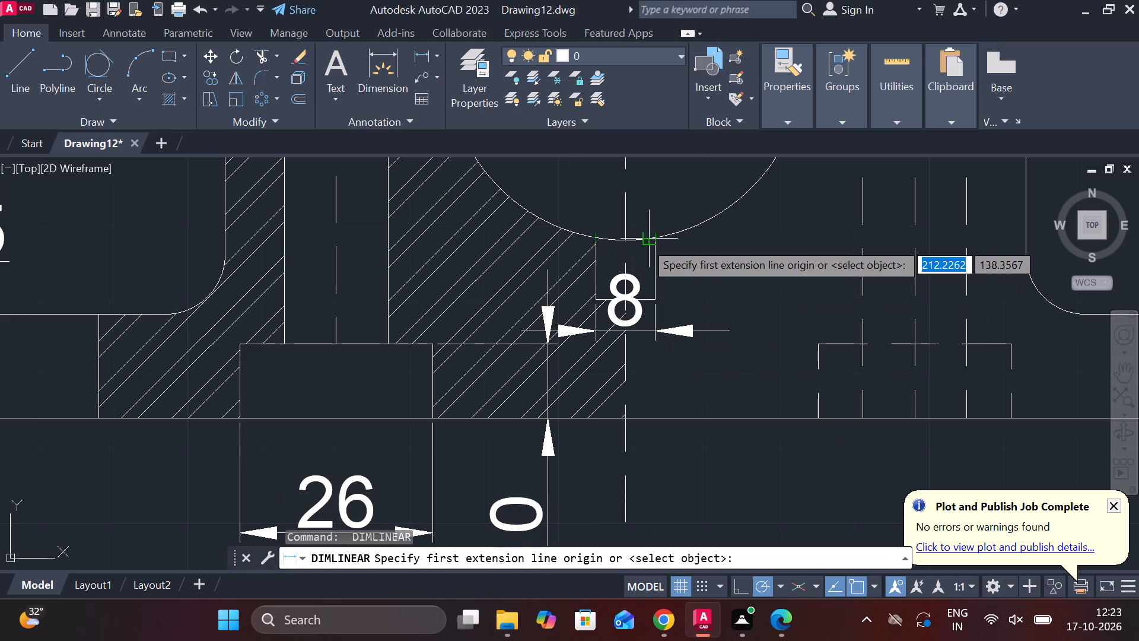
click(624, 241)
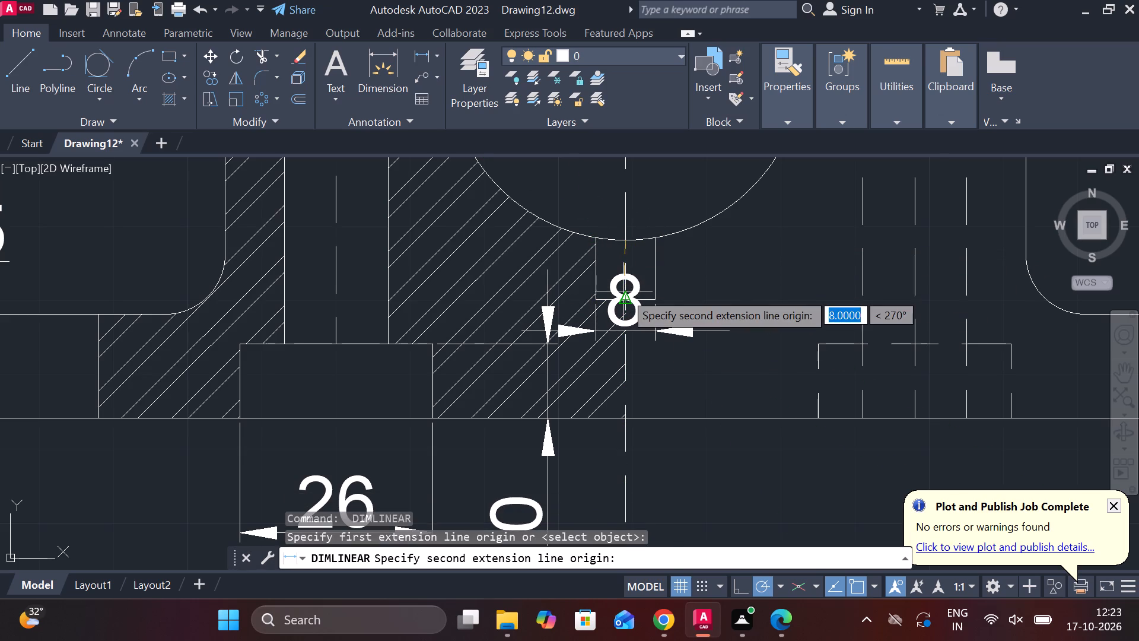
click(623, 291)
click(751, 290)
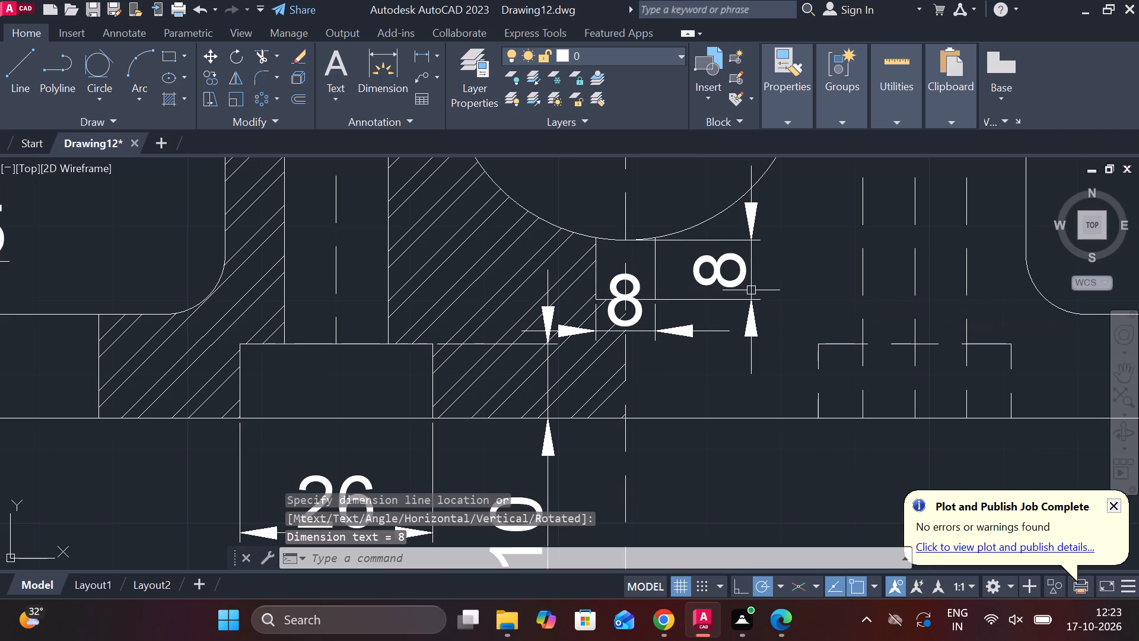
Add a vertical linear dimension from the sectioned left pillar's top edge down to the shoulder beside the bore.
scroll(748, 301, down, 1)
middle_drag(656, 353, 632, 350)
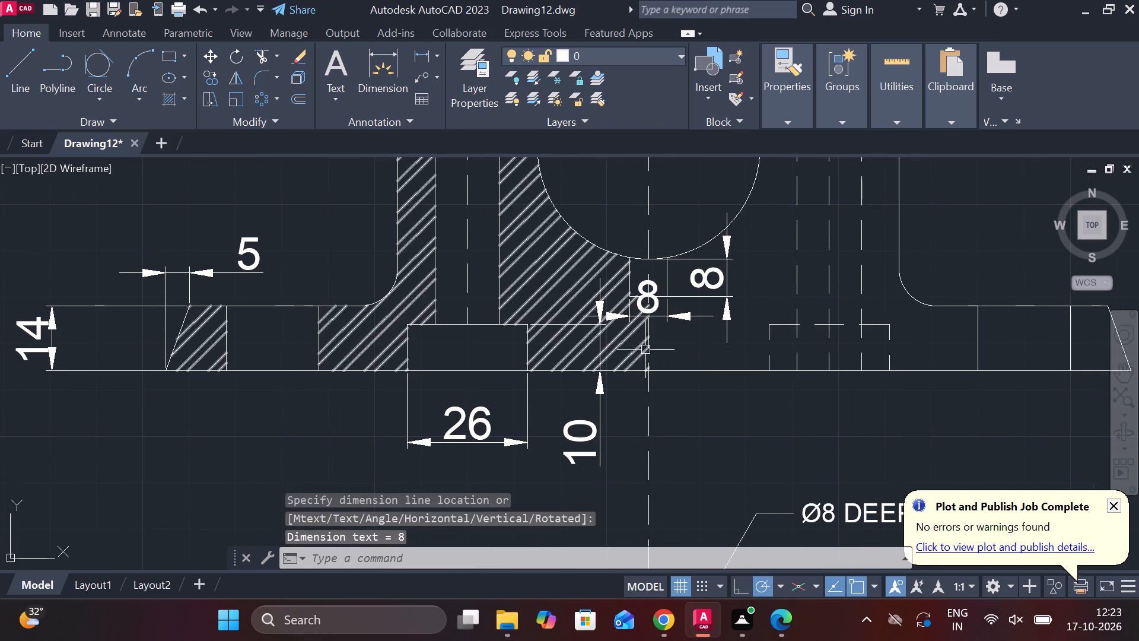
middle_drag(672, 355, 685, 465)
scroll(571, 345, down, 2)
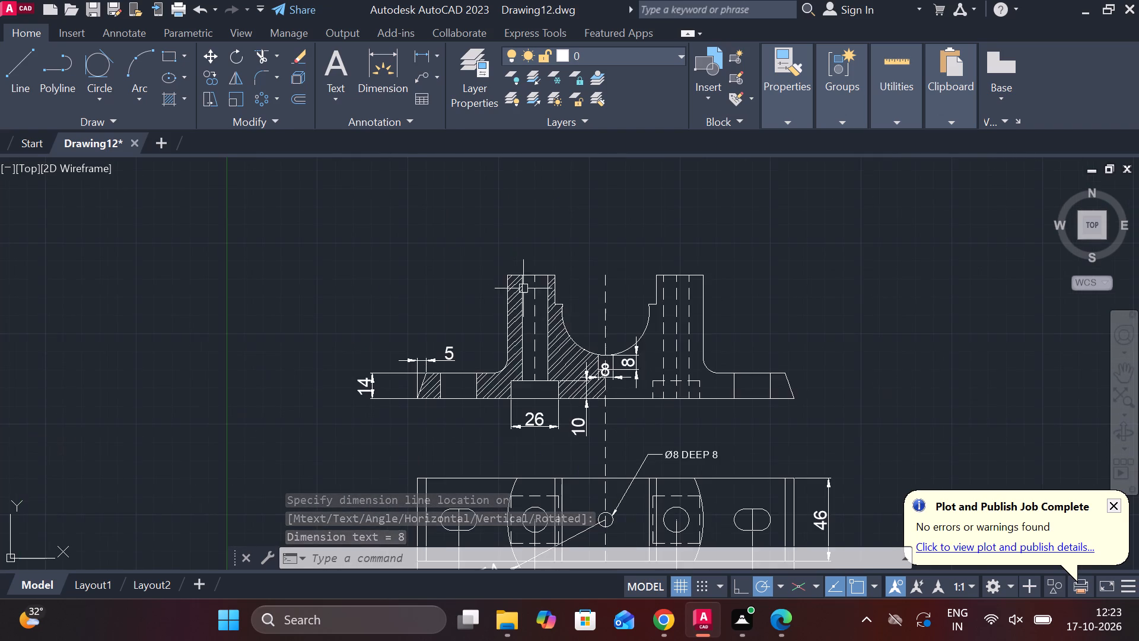
scroll(472, 278, up, 3)
scroll(529, 265, down, 2)
middle_drag(530, 308, 540, 242)
scroll(596, 210, up, 2)
key(space)
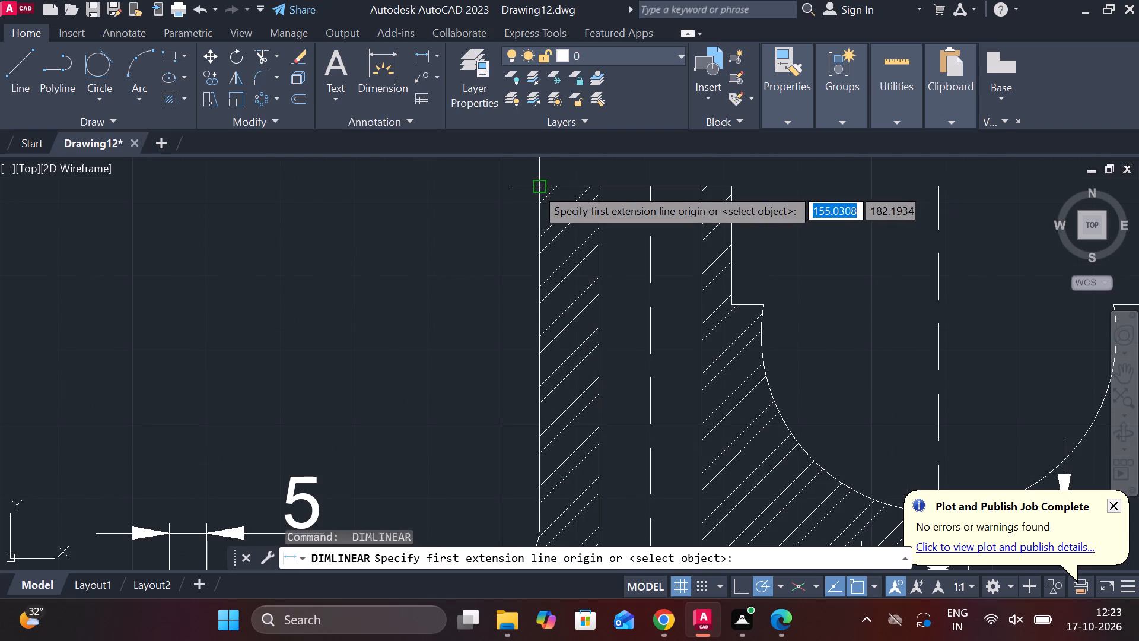
click(535, 187)
drag(731, 307, 726, 307)
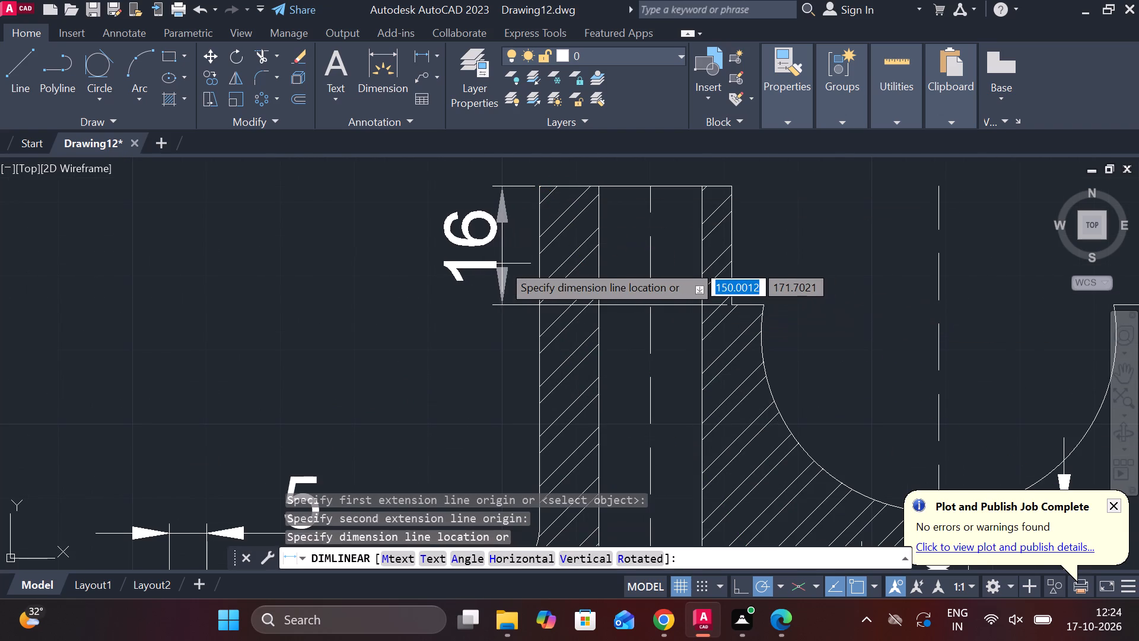
click(488, 264)
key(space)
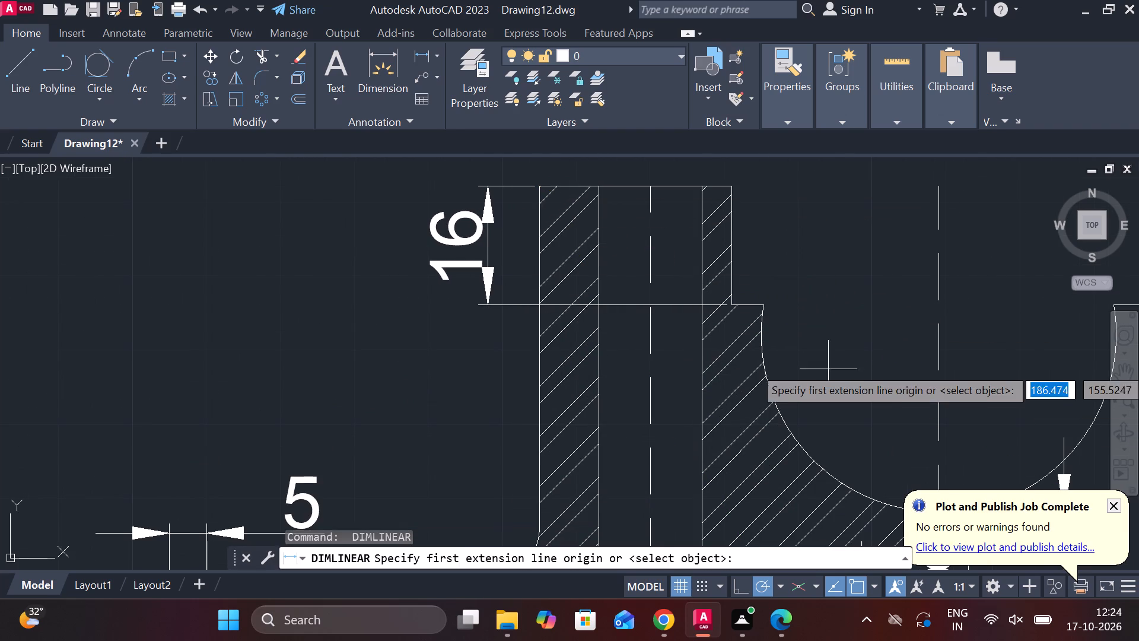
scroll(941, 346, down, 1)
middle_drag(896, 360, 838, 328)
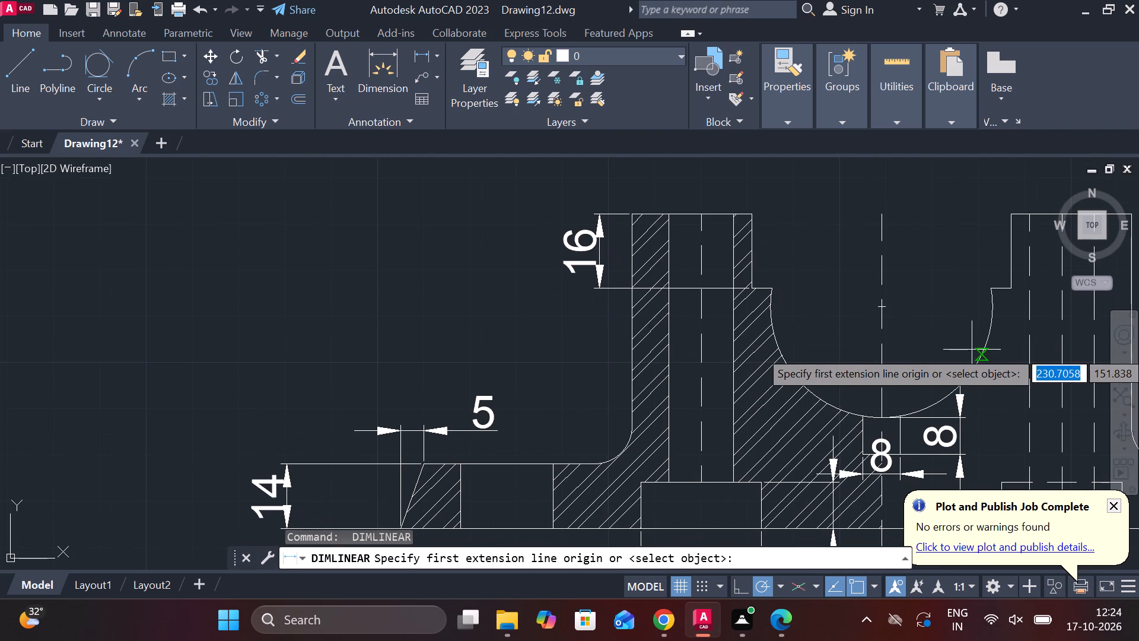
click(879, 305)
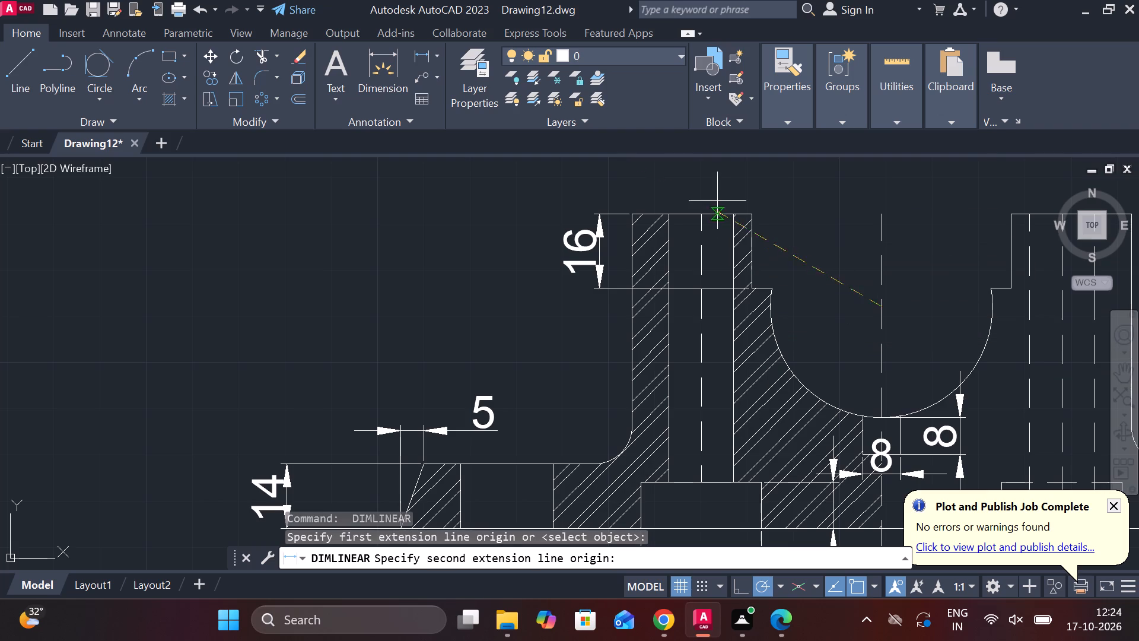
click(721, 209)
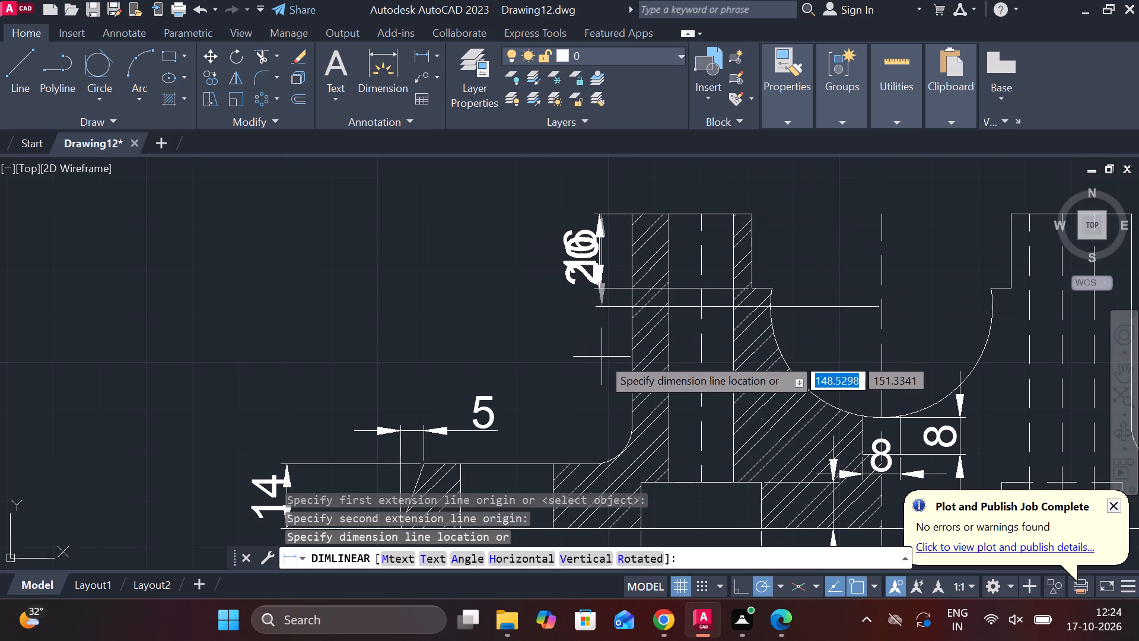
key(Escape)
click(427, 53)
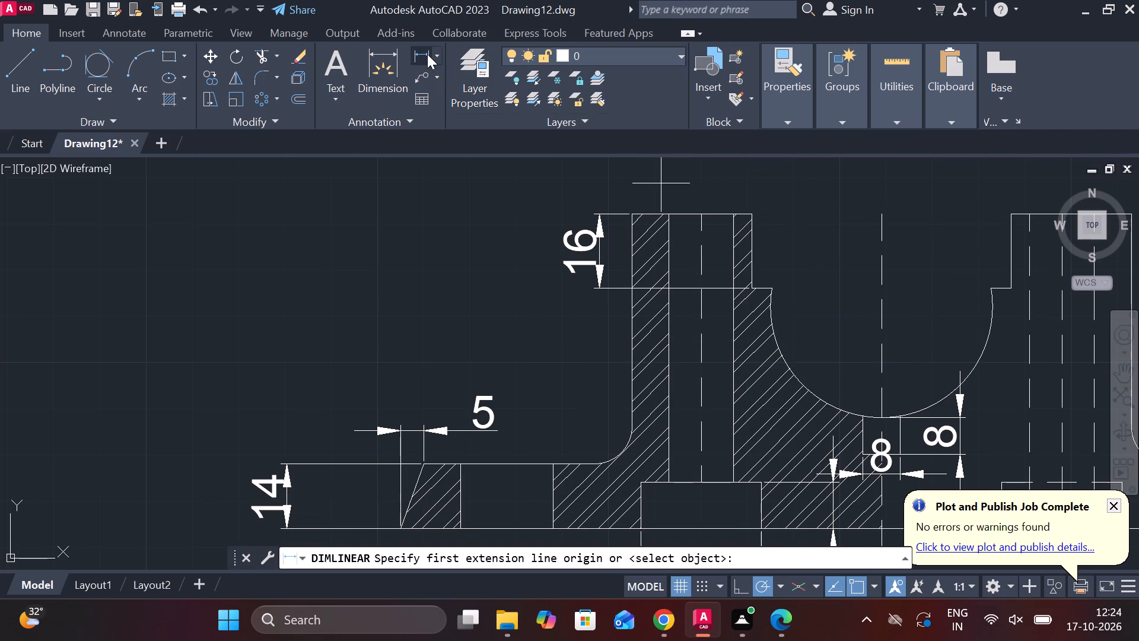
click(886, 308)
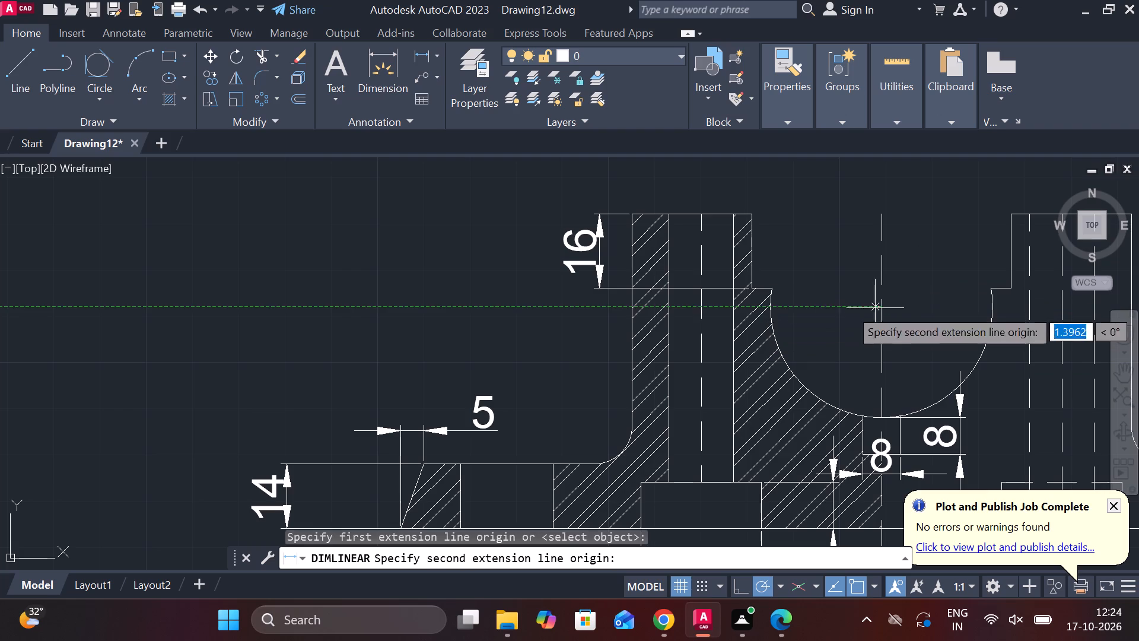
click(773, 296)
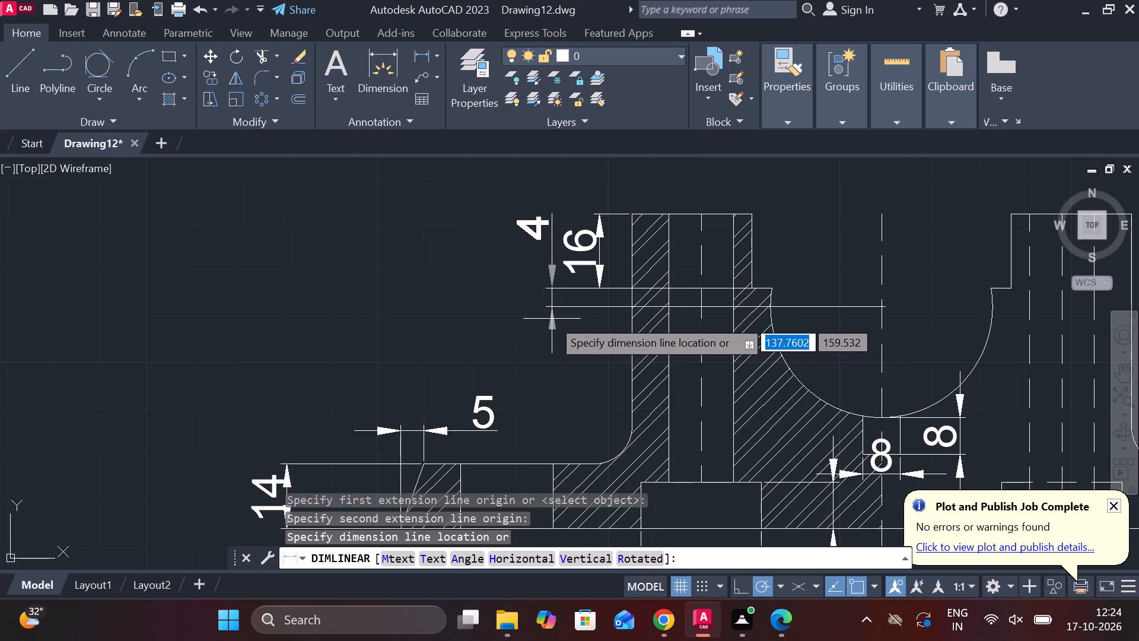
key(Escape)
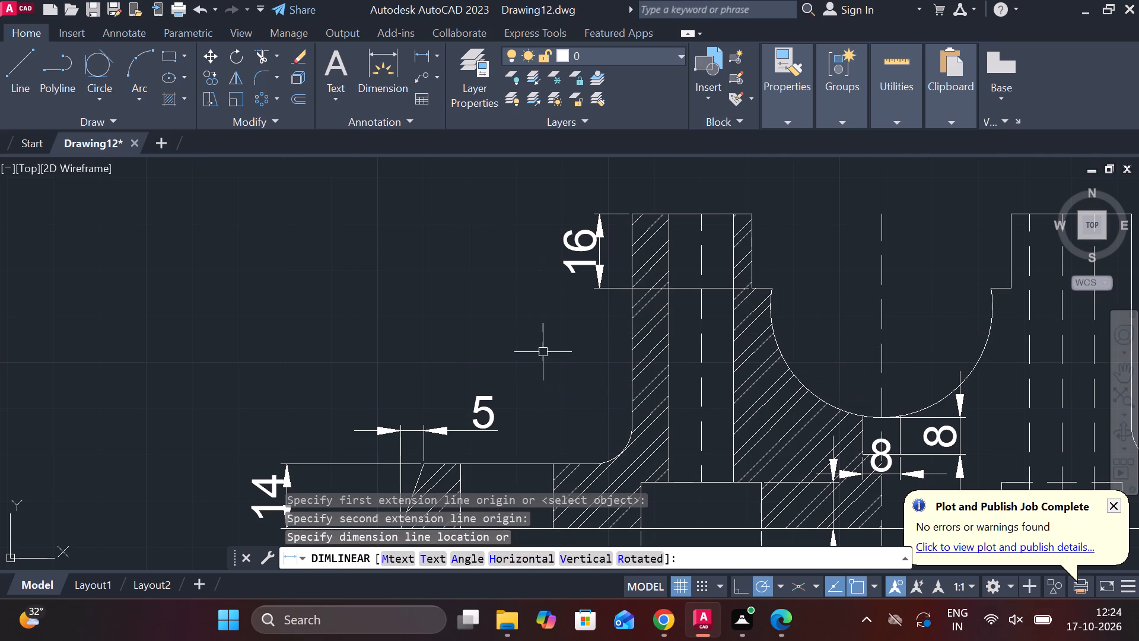
Change the ISO-25 dimension style's text alignment to ISO standard and make that style current.
text(D)
key(space)
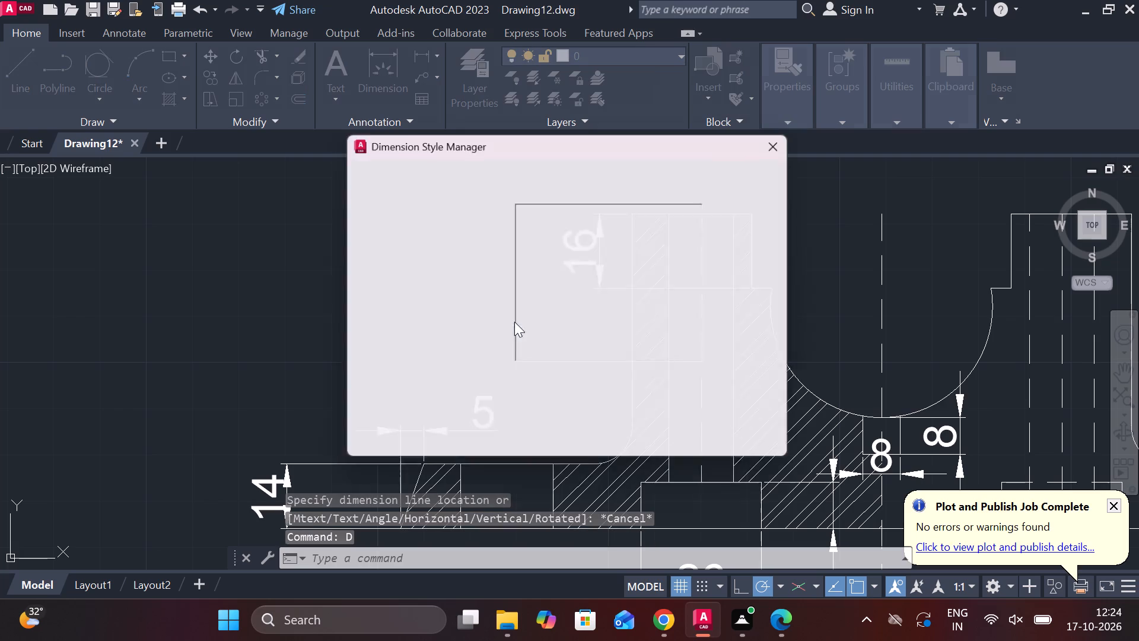
click(755, 272)
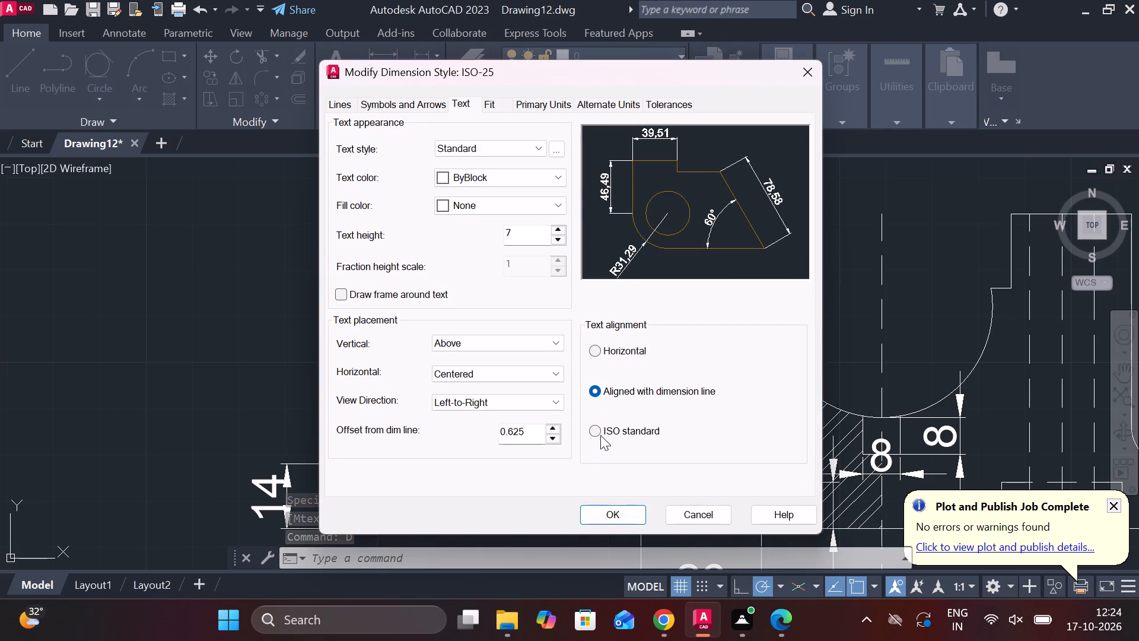
click(594, 434)
click(609, 509)
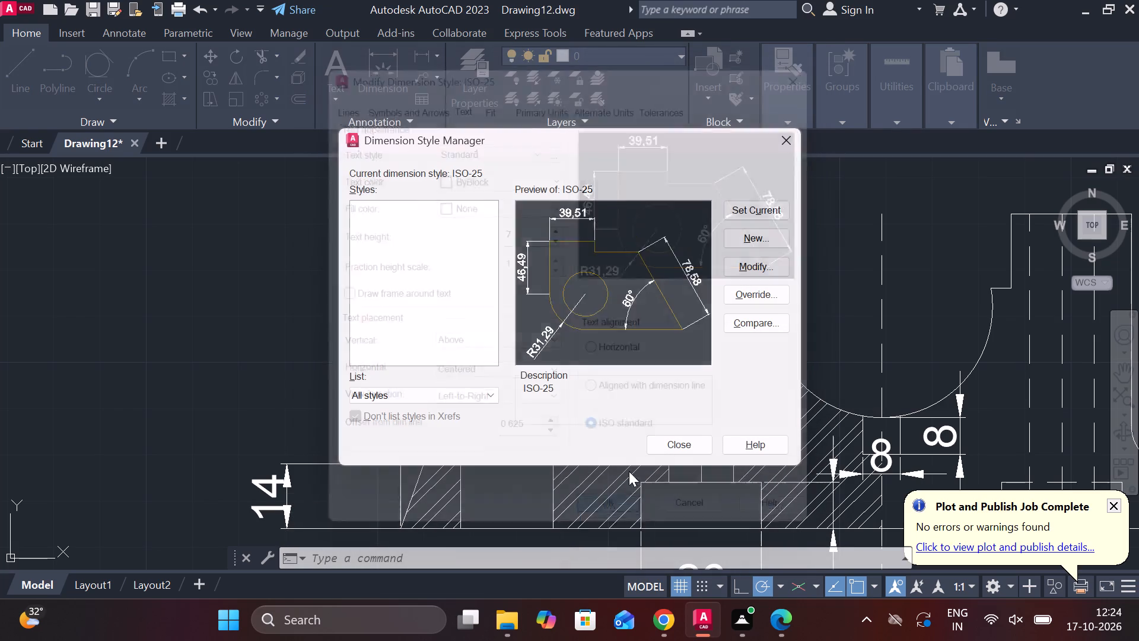
click(762, 217)
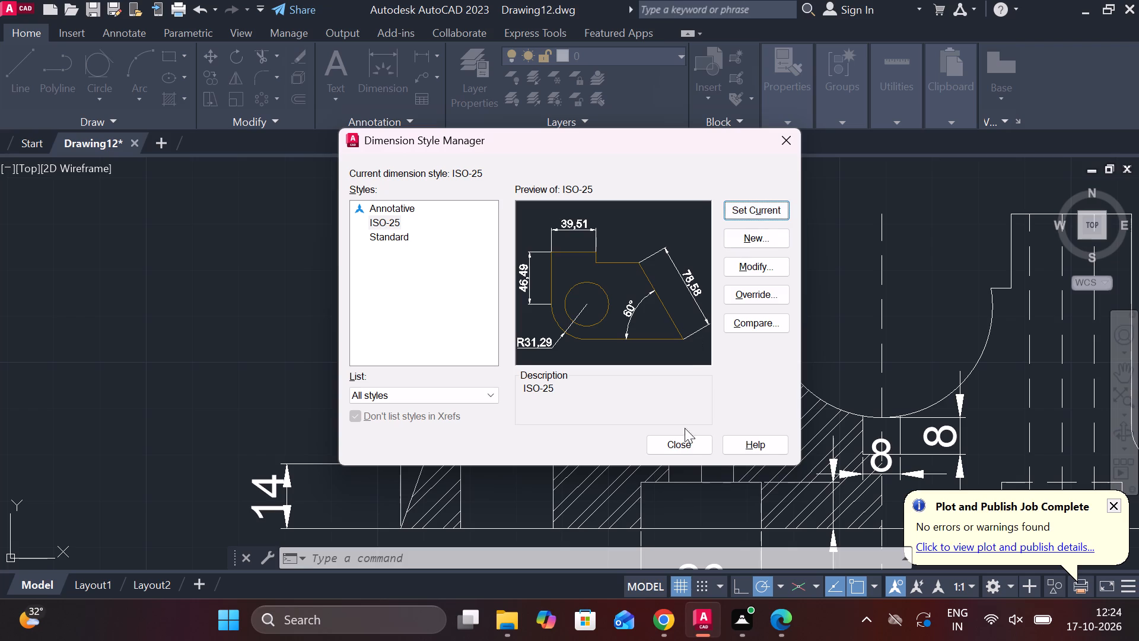
click(684, 451)
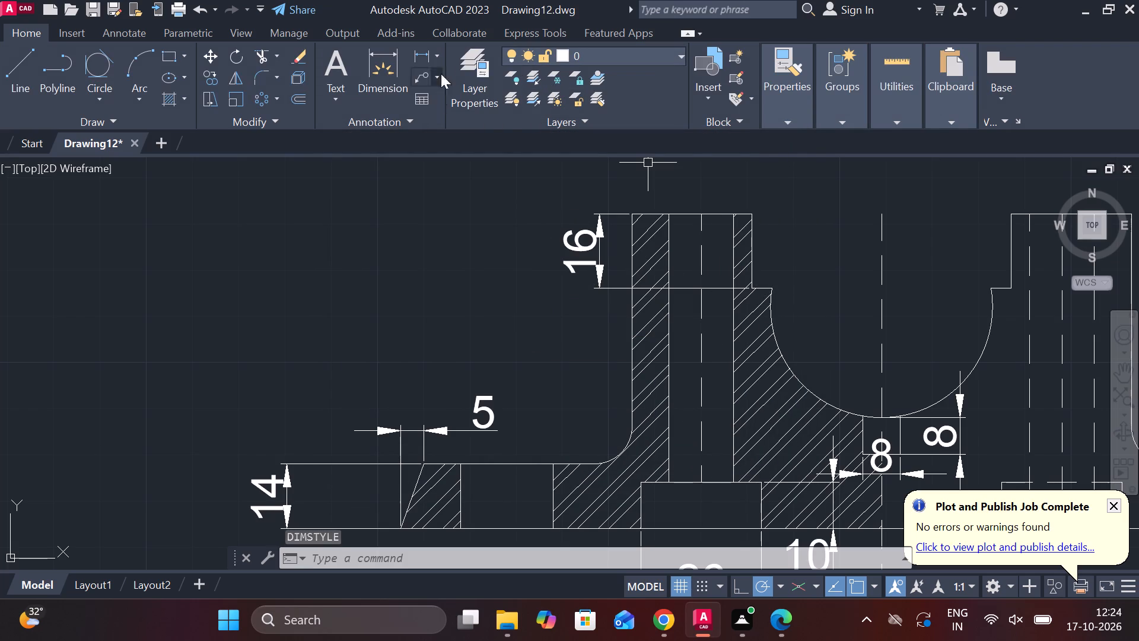
Dimension the vertical offset from the bore shoulder to the bore arc's centre, in line with the pillar step dimension.
click(418, 59)
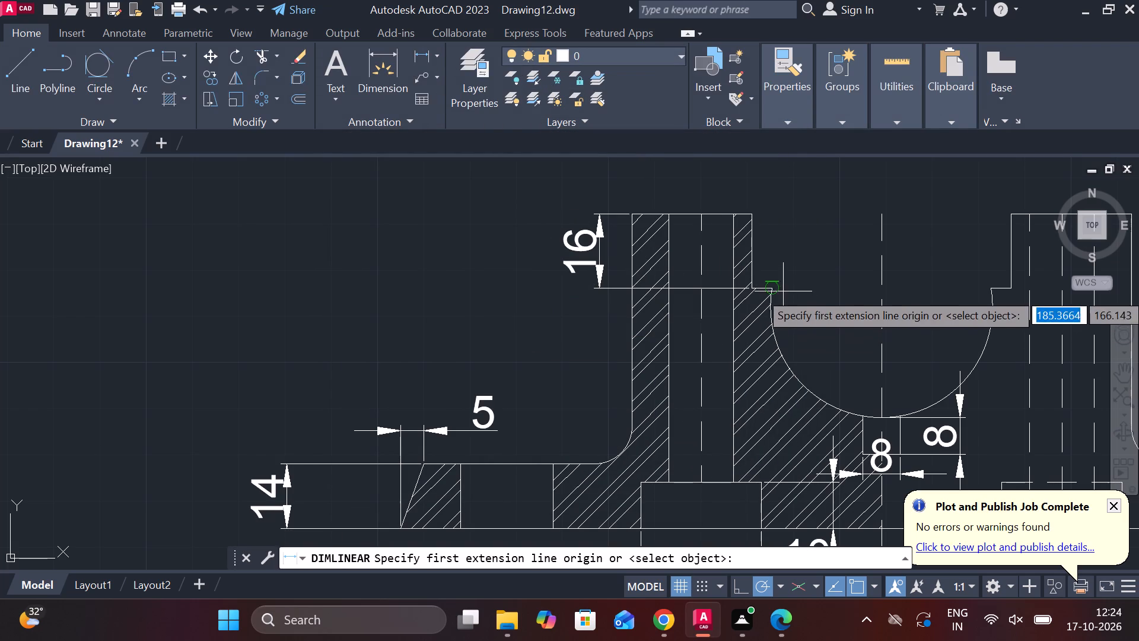
click(779, 291)
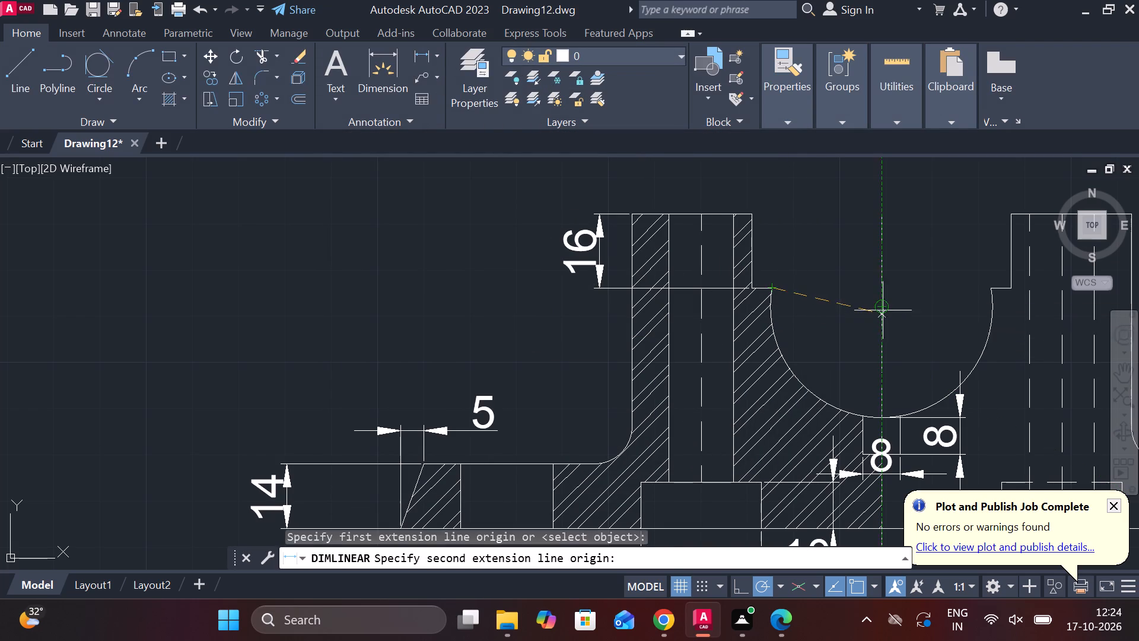
click(883, 309)
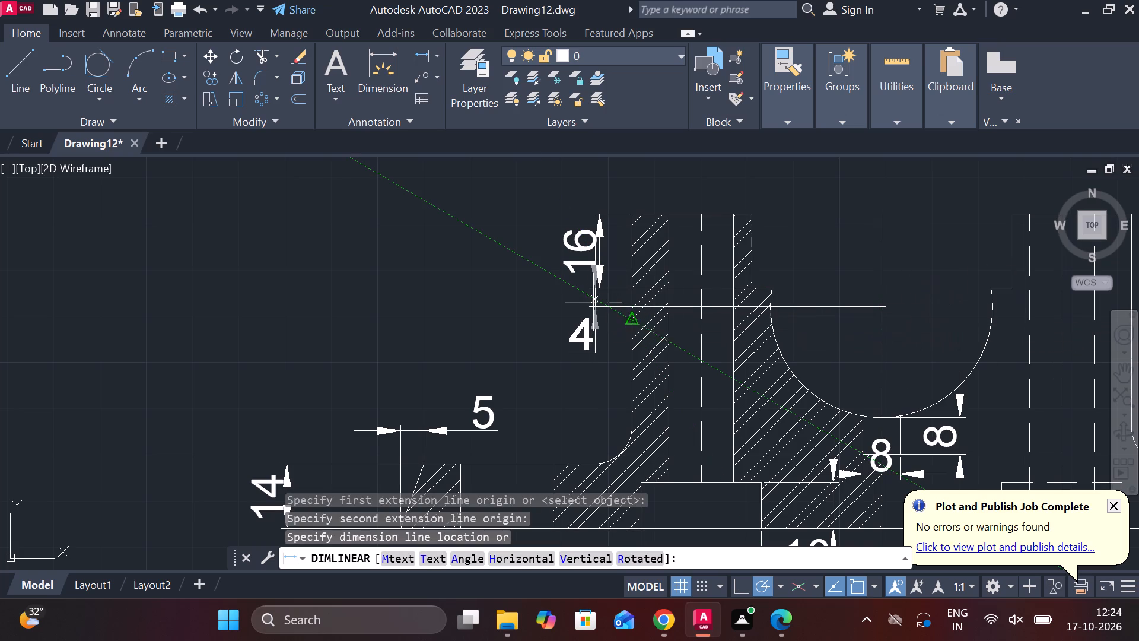
click(603, 288)
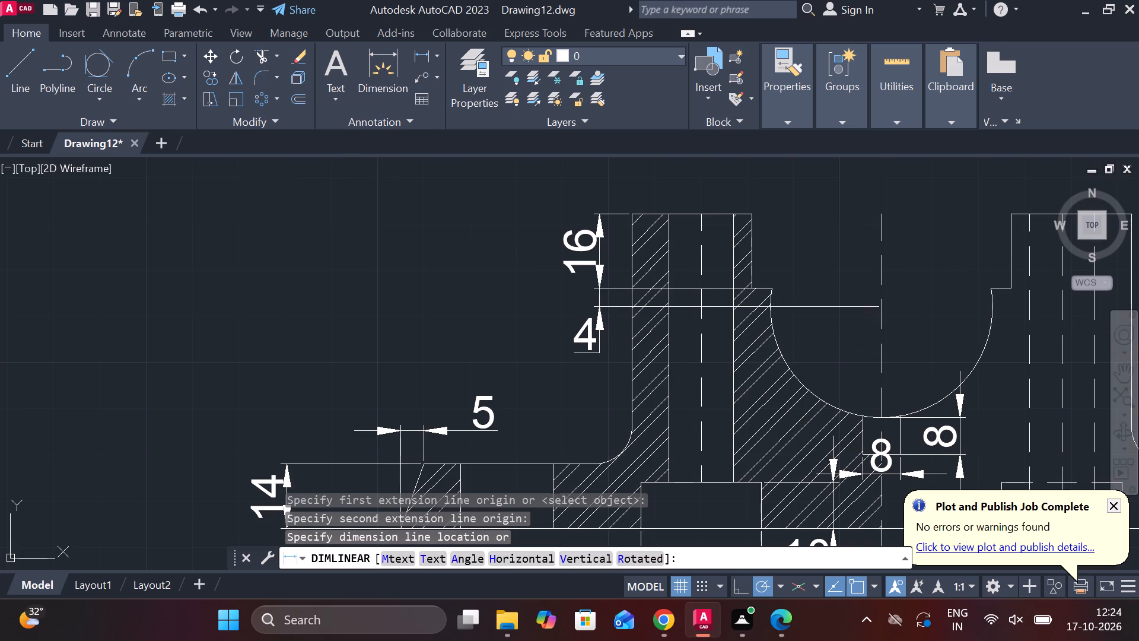
Add a horizontal linear dimension for the opening between the two pillars' inner faces at the top of the front view.
scroll(680, 297, down, 1)
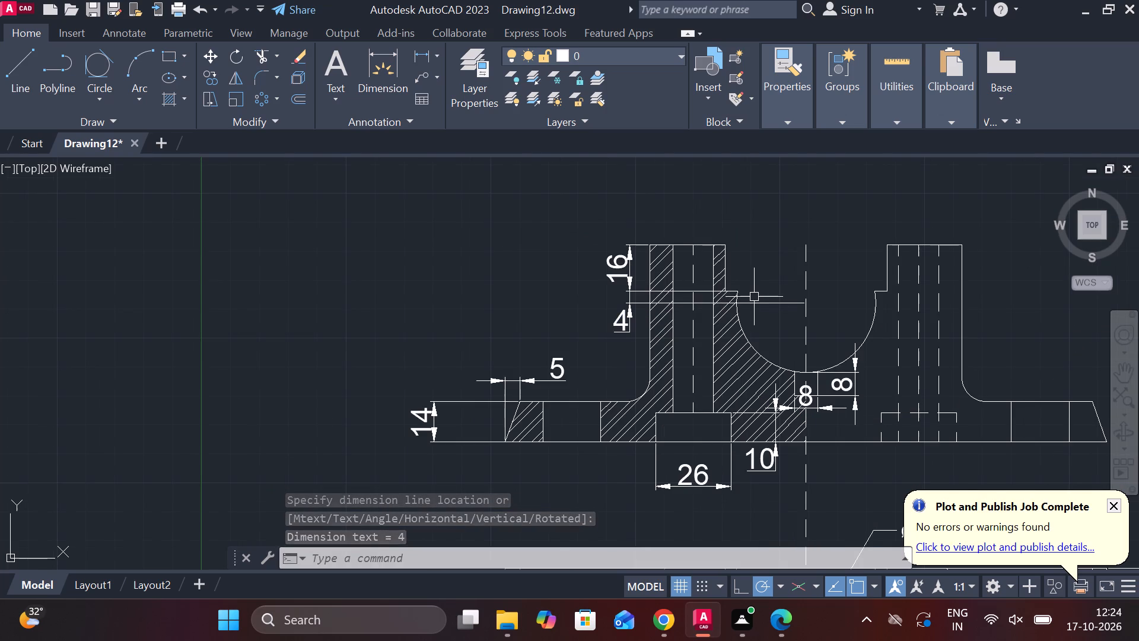
middle_drag(755, 276, 670, 271)
scroll(700, 261, up, 1)
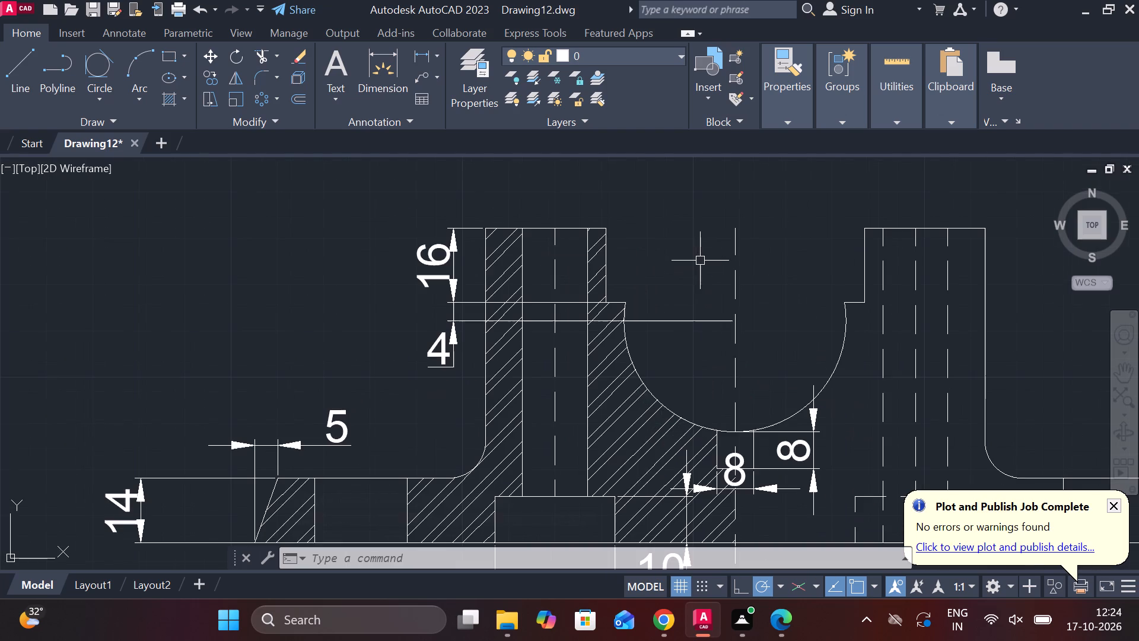
key(space)
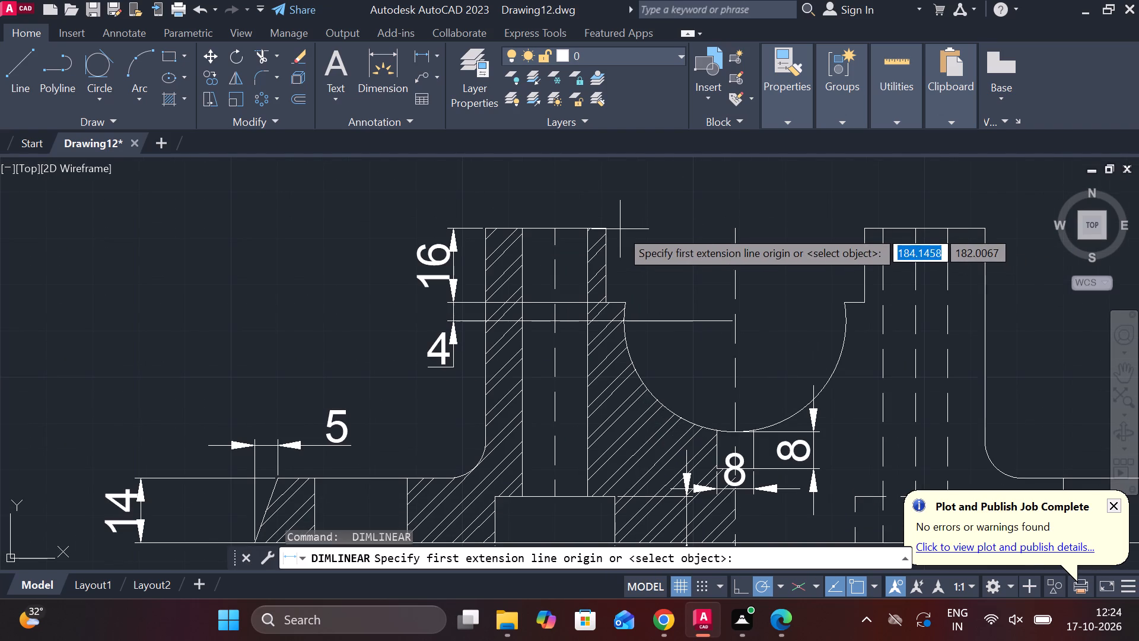
click(612, 227)
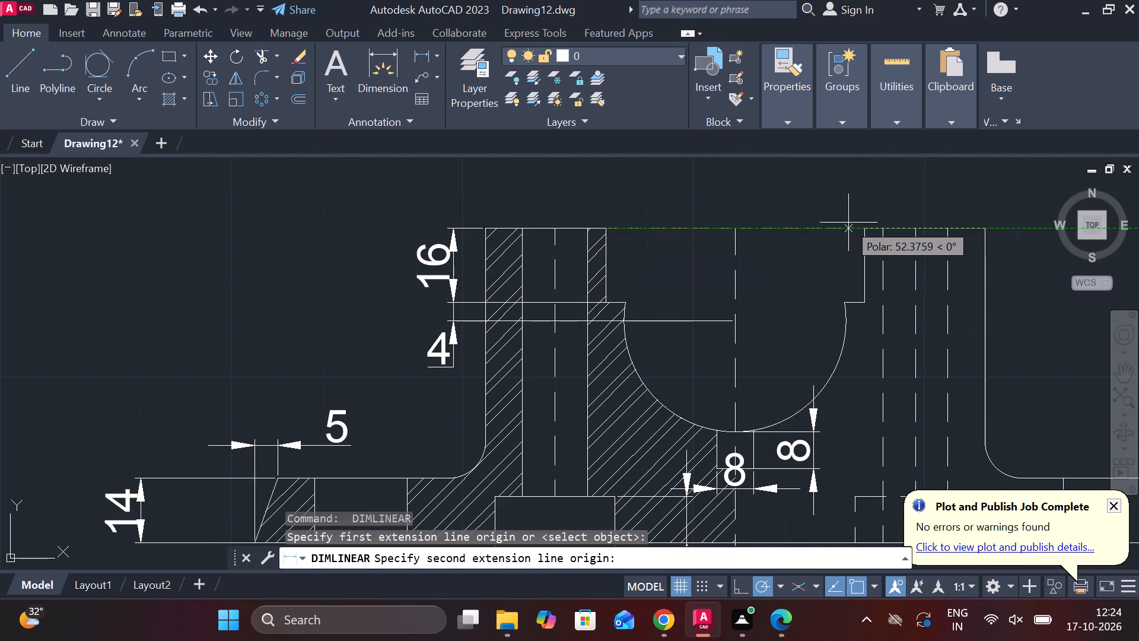
click(866, 231)
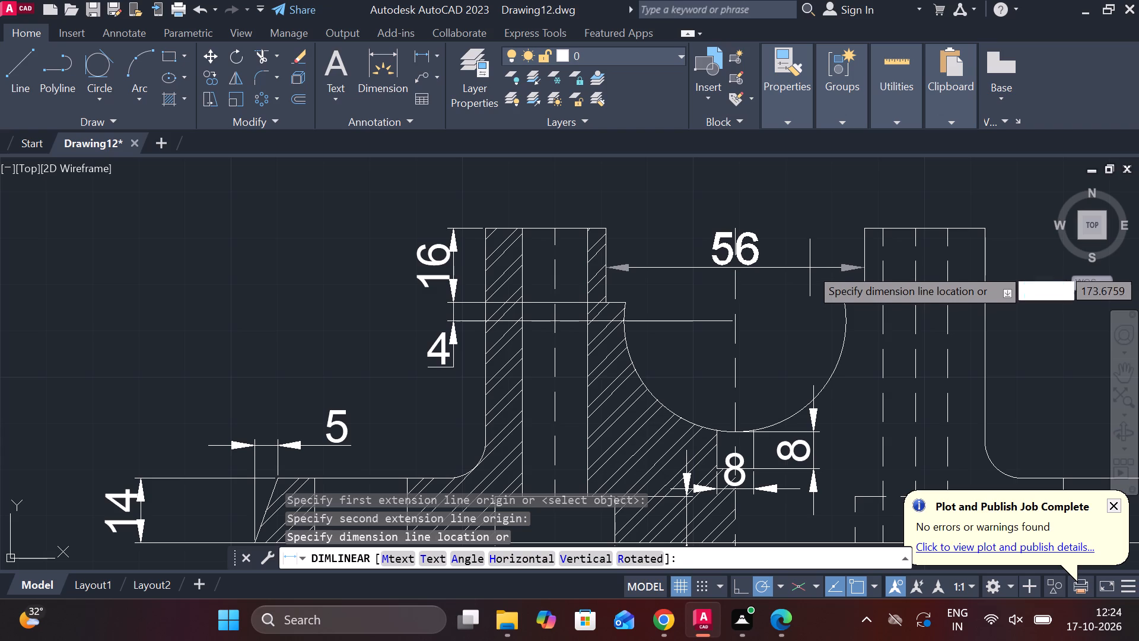
click(810, 265)
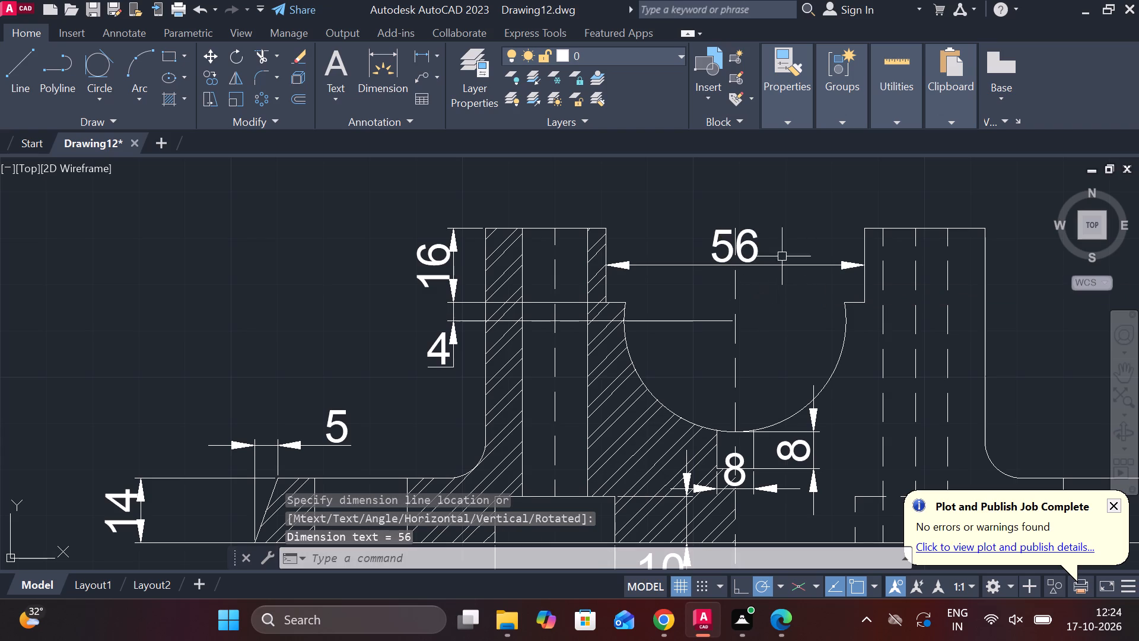
Add a horizontal linear dimension across the sectioned bolt hole, placing it inside the hole.
middle_drag(771, 342, 876, 238)
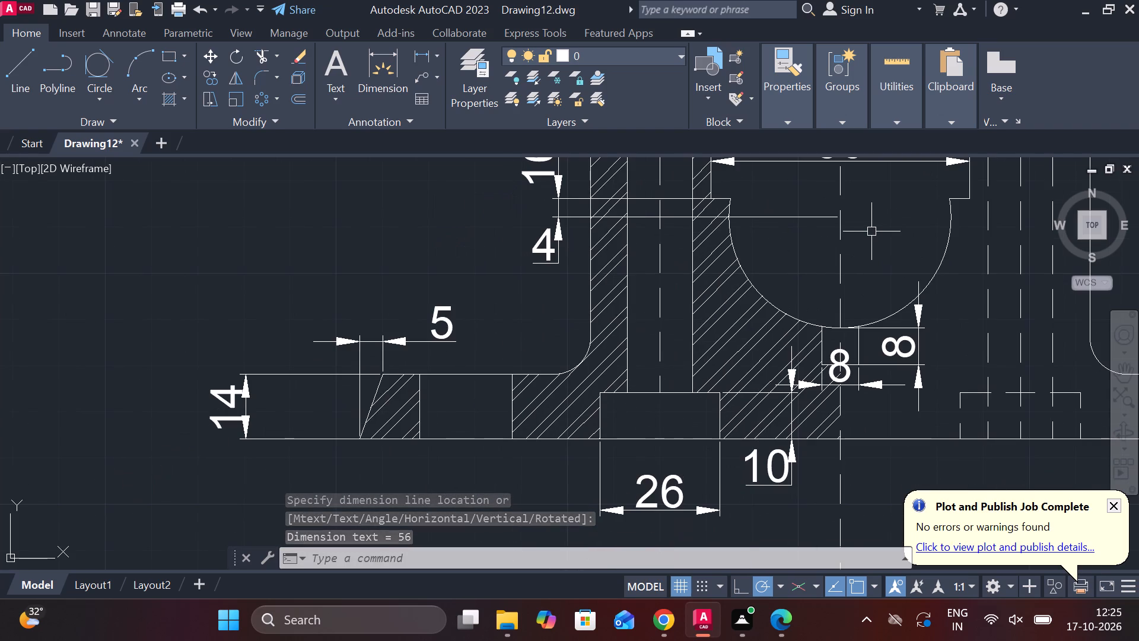
middle_drag(840, 231, 741, 217)
scroll(593, 291, up, 1)
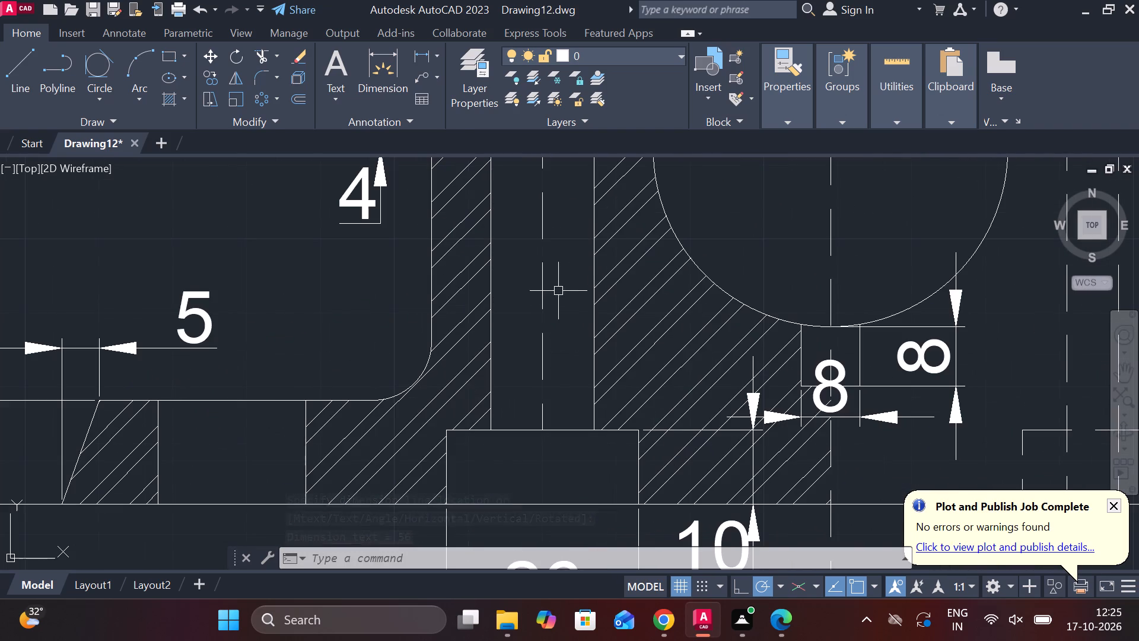
key(space)
click(492, 293)
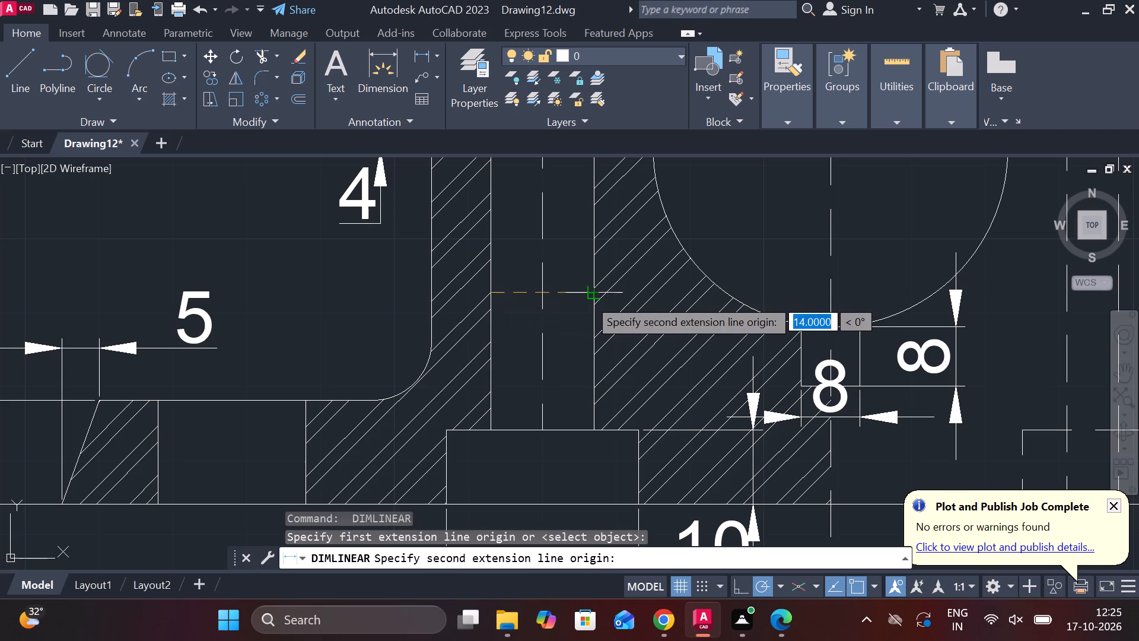
click(595, 298)
click(569, 285)
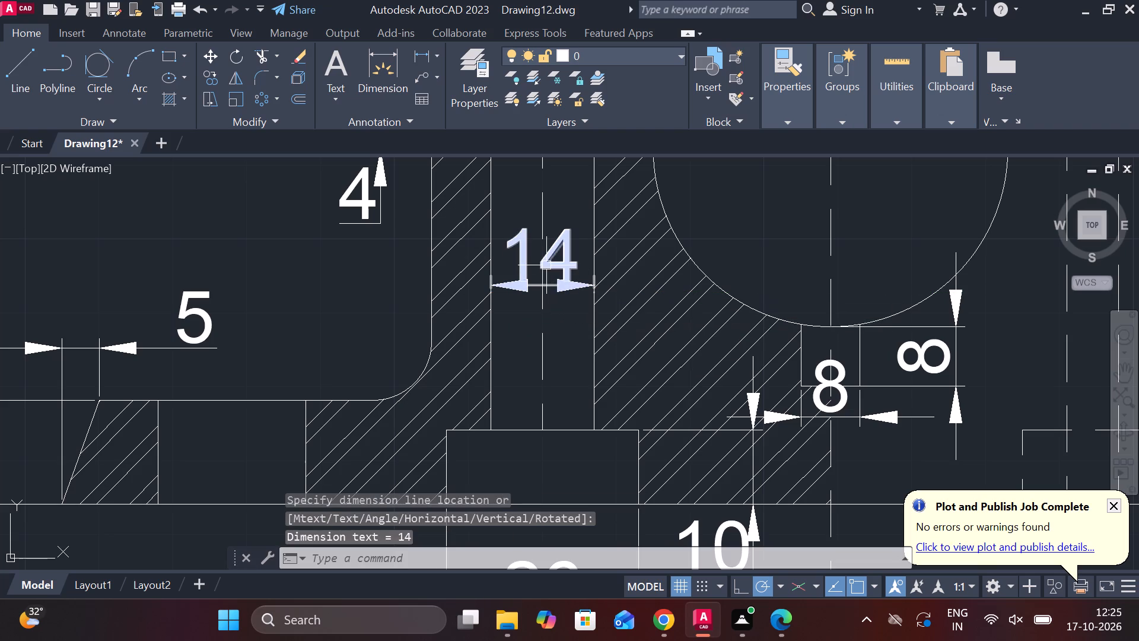
Prefix the sectioned bolt hole's 14 dimension text with the diameter symbol.
scroll(543, 310, down, 1)
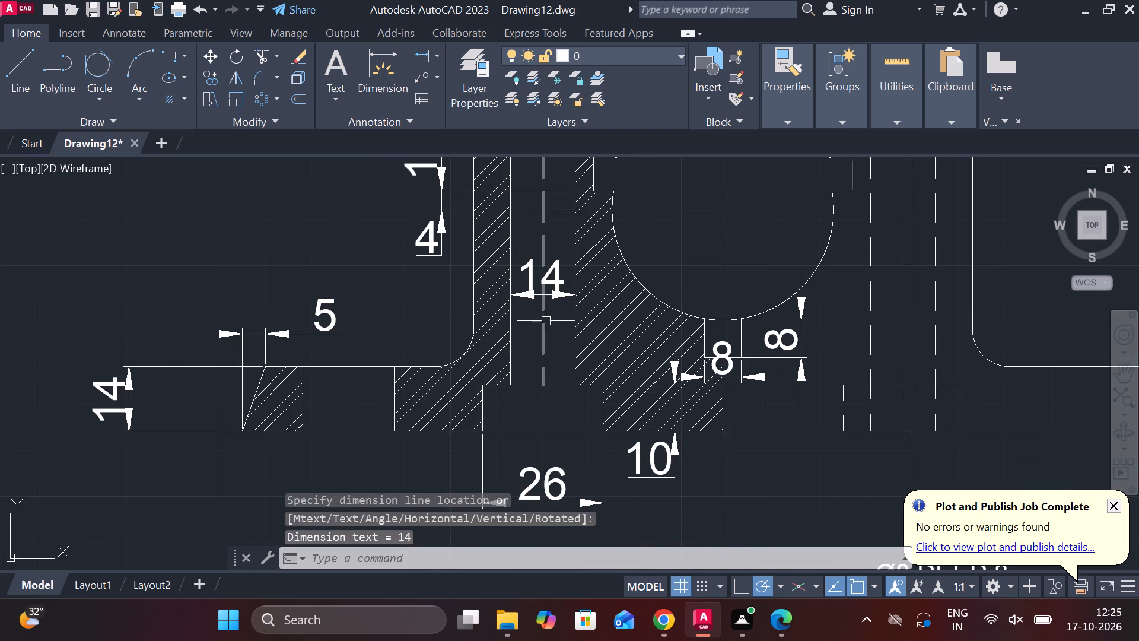
key(Escape)
double_click(535, 283)
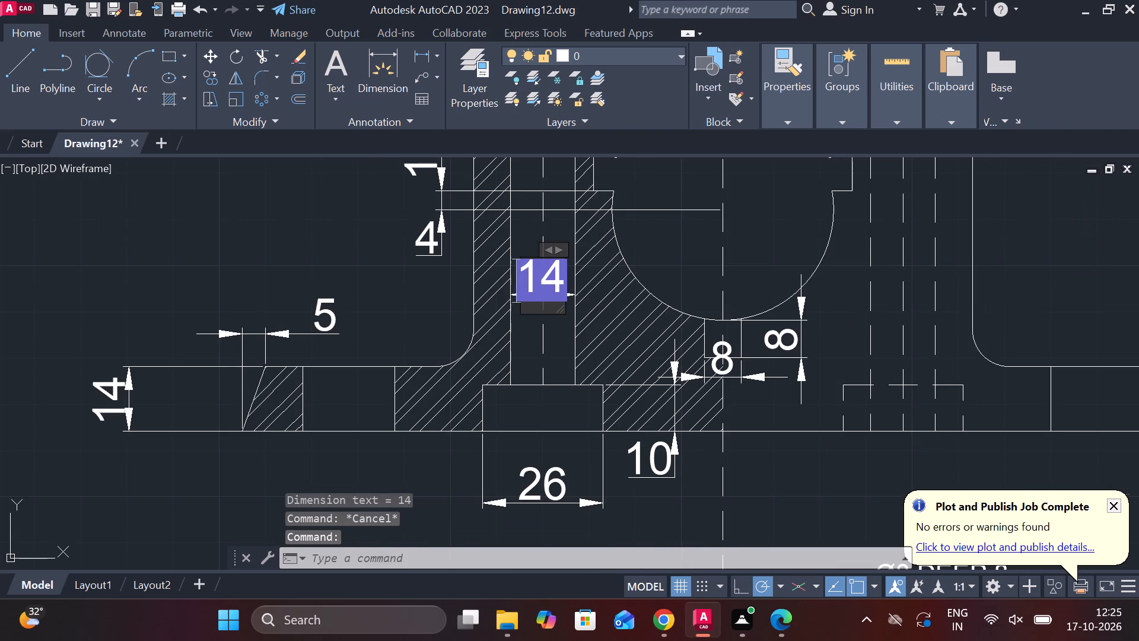
click(763, 101)
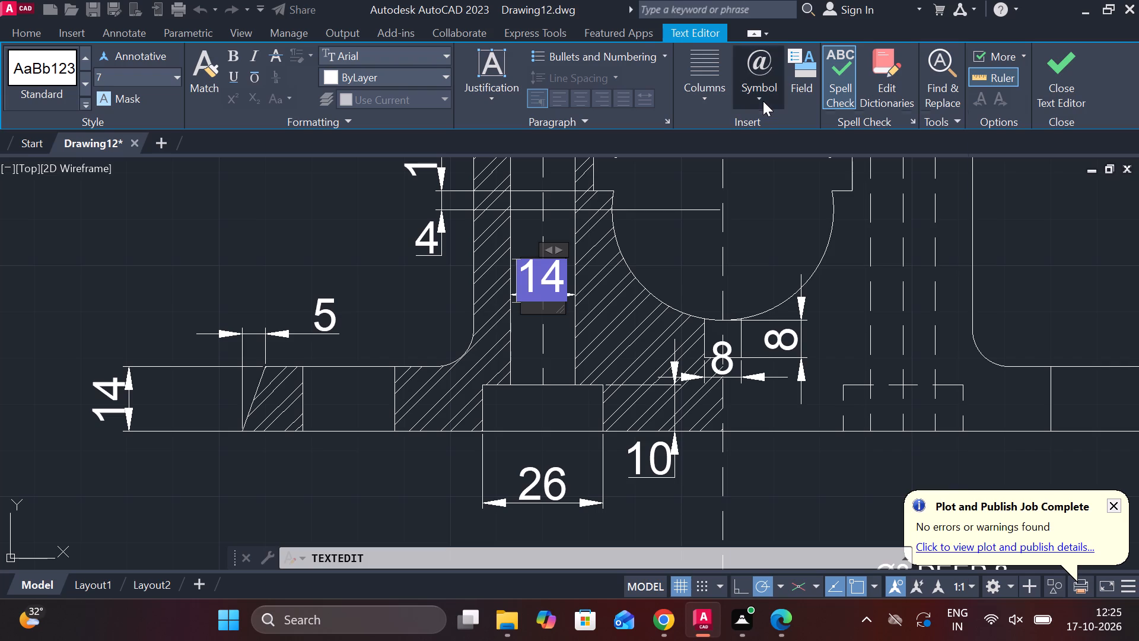
click(769, 167)
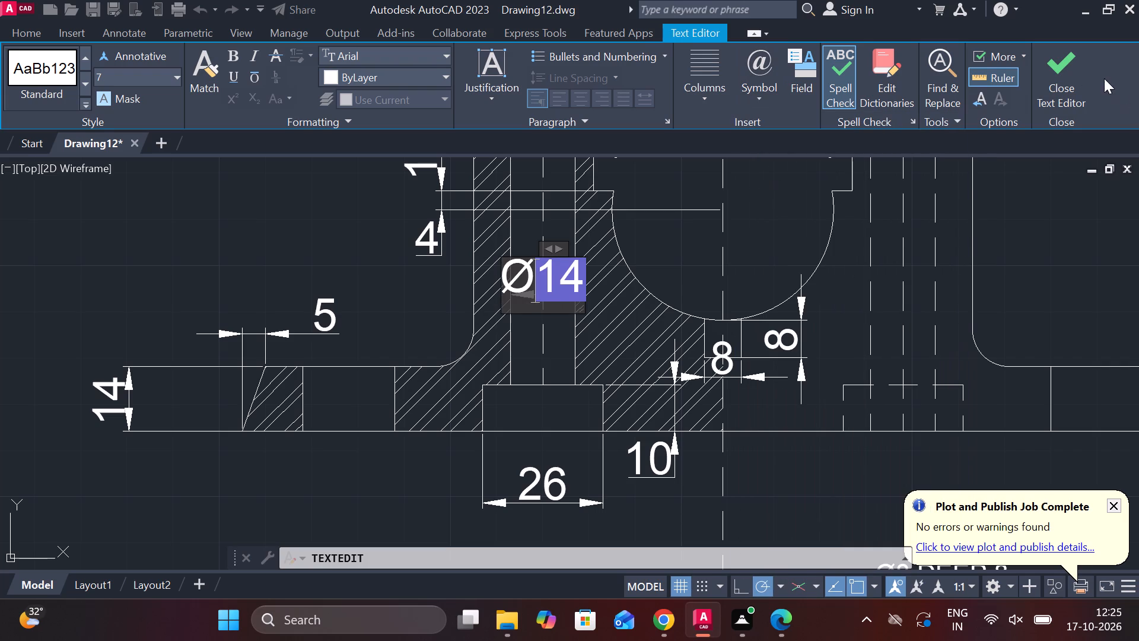
click(1075, 70)
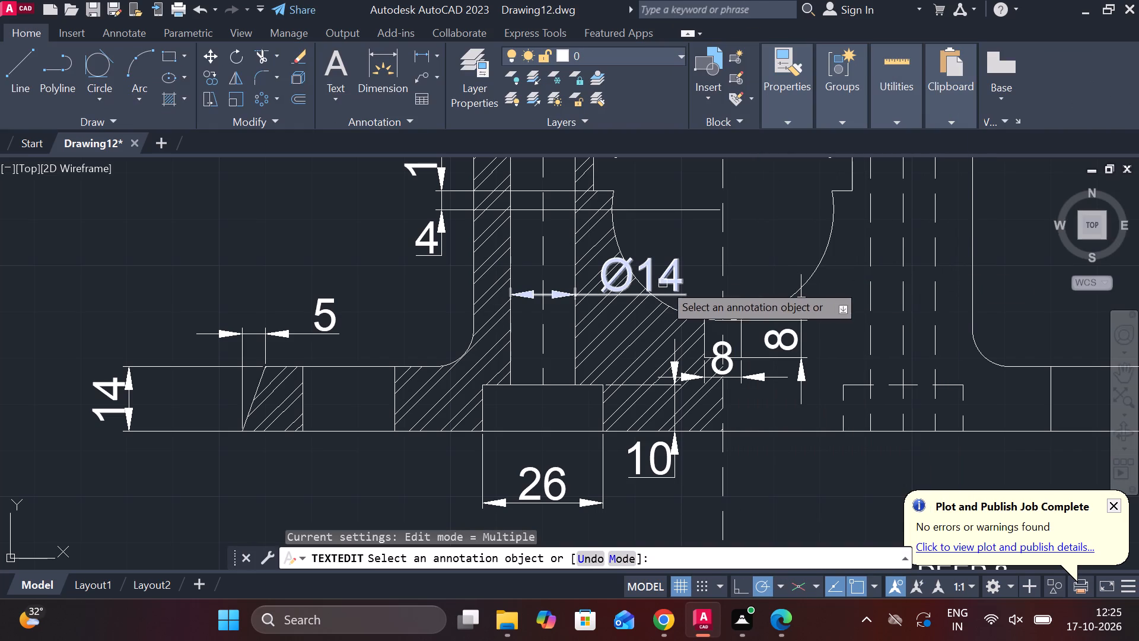
key(Escape)
Modify the ISO-25 dimension style to text height 6 with text aligned with the dimension line, and set it current.
scroll(760, 274, down, 1)
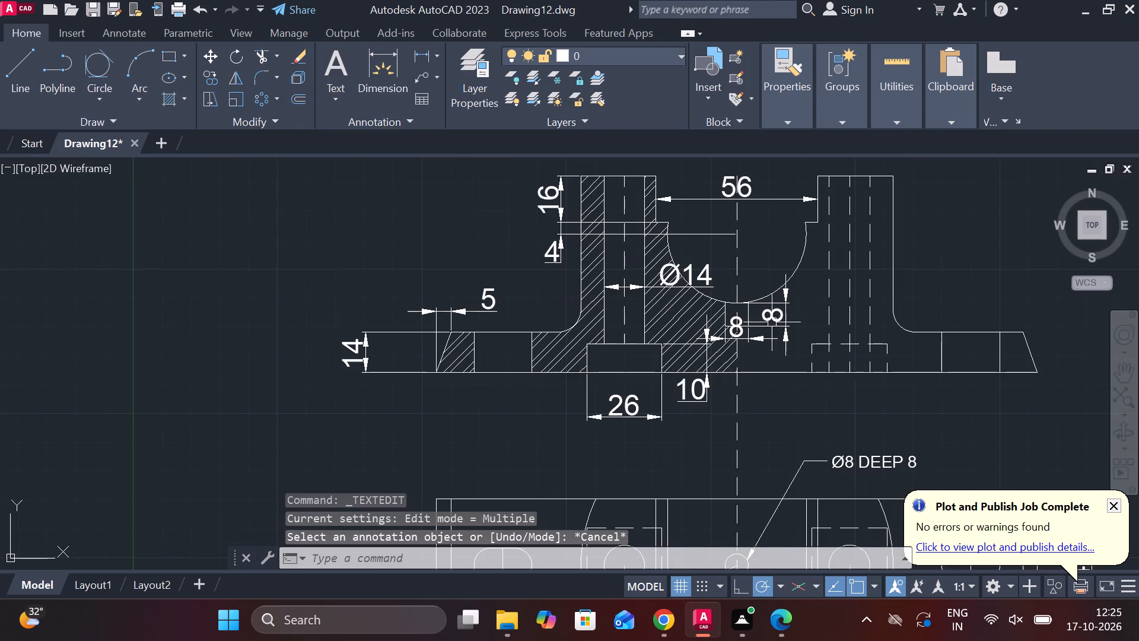
text(D)
key(space)
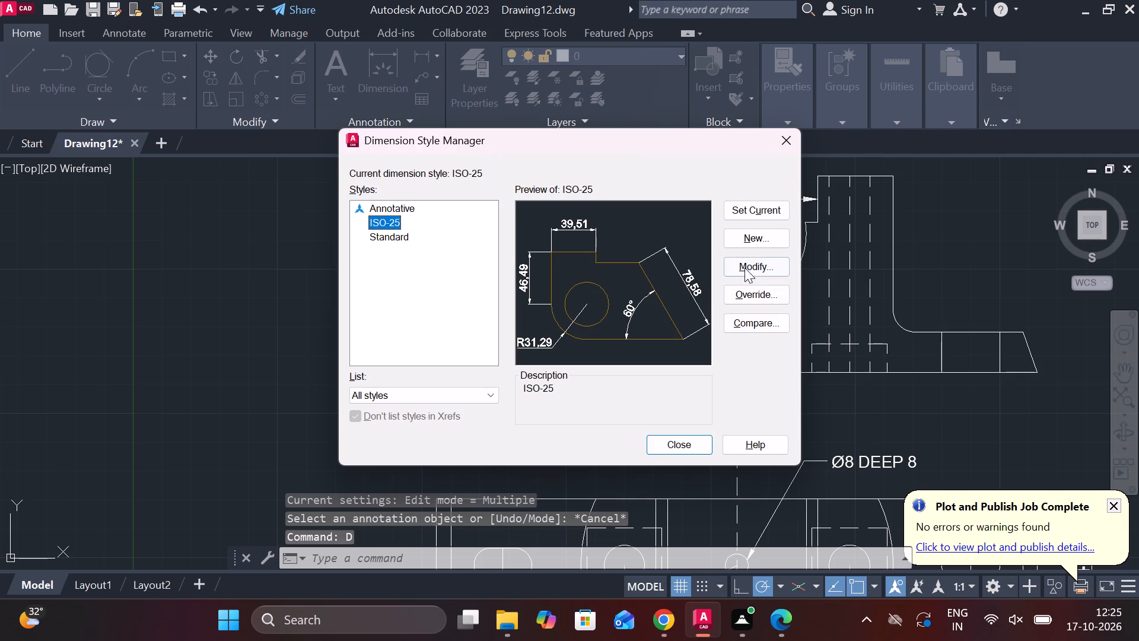
click(745, 268)
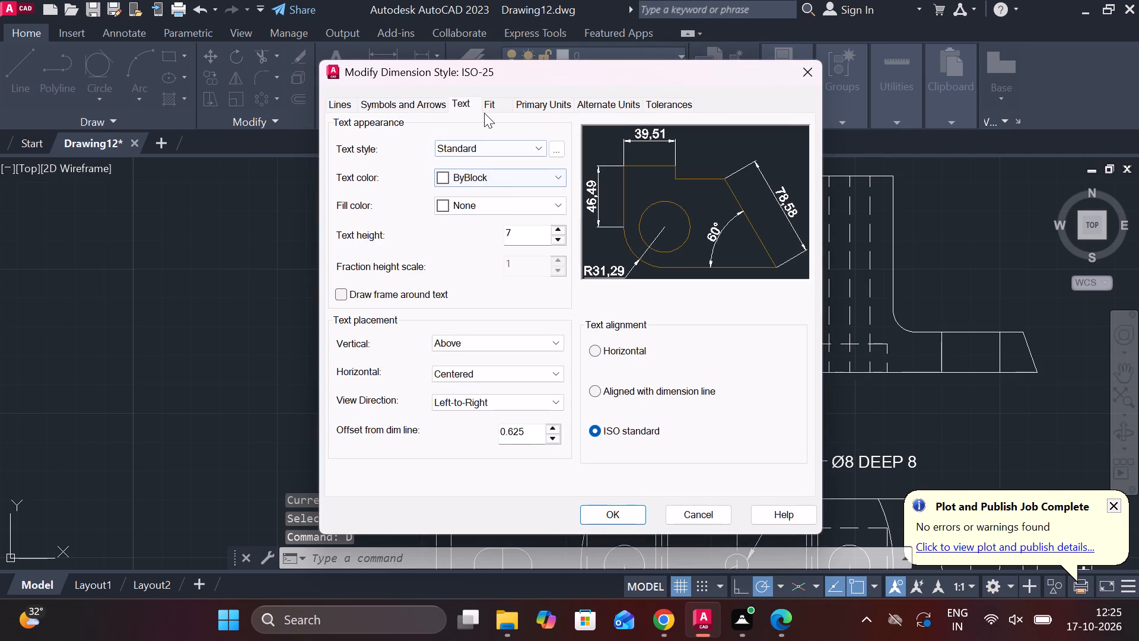
click(469, 100)
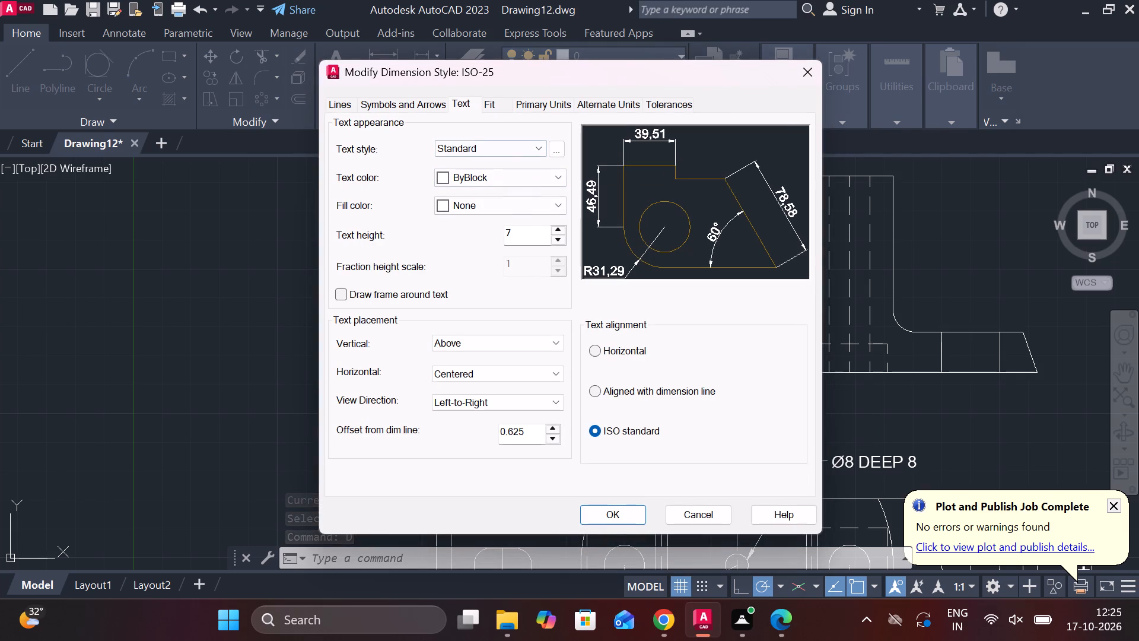
click(522, 230)
drag(522, 230, 501, 232)
click(501, 232)
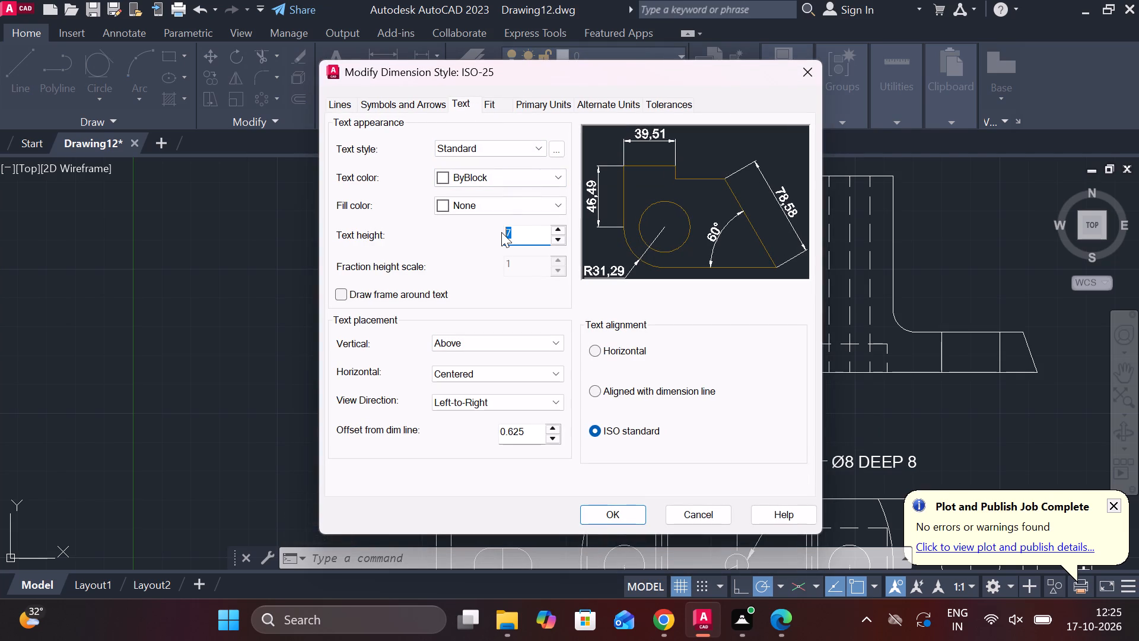
key(6)
key(Return)
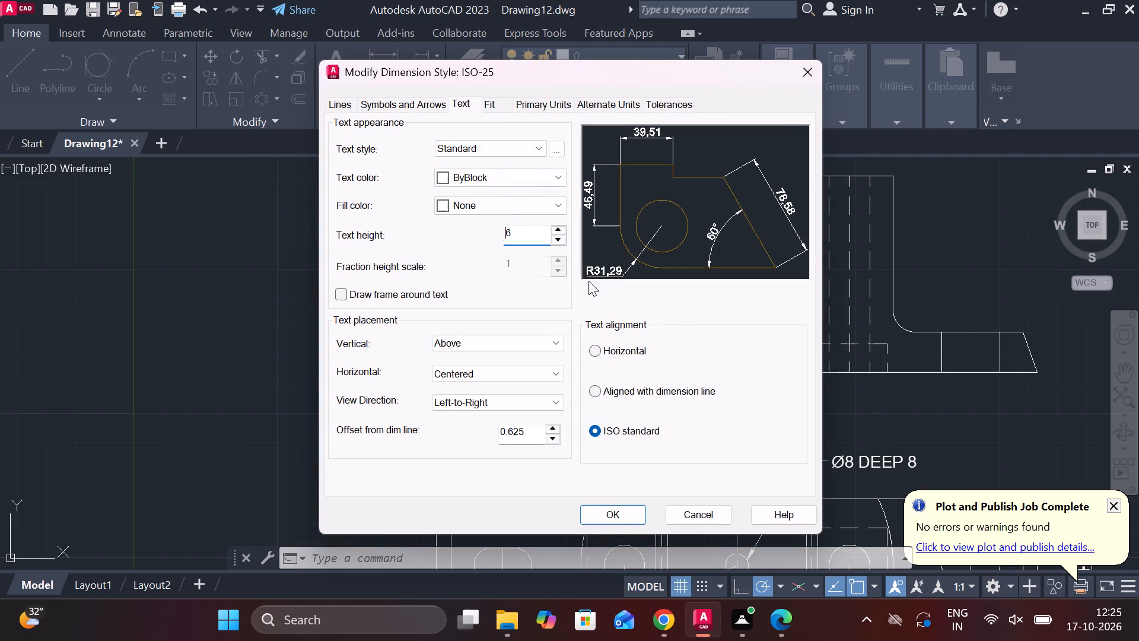
click(594, 395)
click(613, 507)
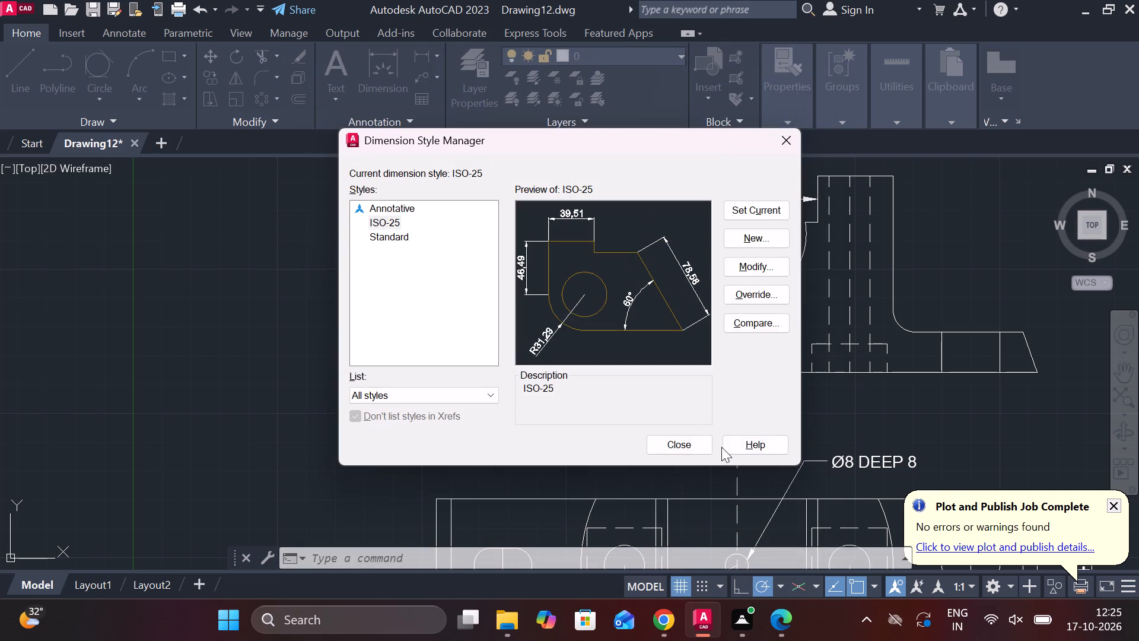
click(727, 207)
click(680, 442)
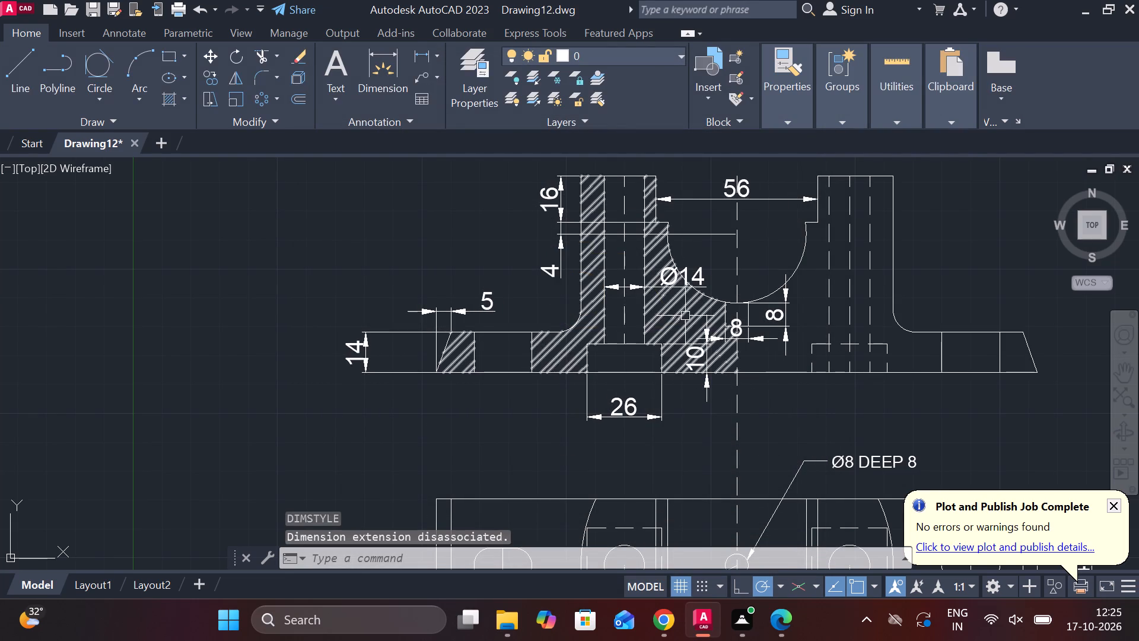
Set the ISO-25 style's arrow size to 3 and text height to 5, disable dimension lines between extension lines, and make it current.
scroll(698, 332, down, 2)
scroll(732, 341, up, 2)
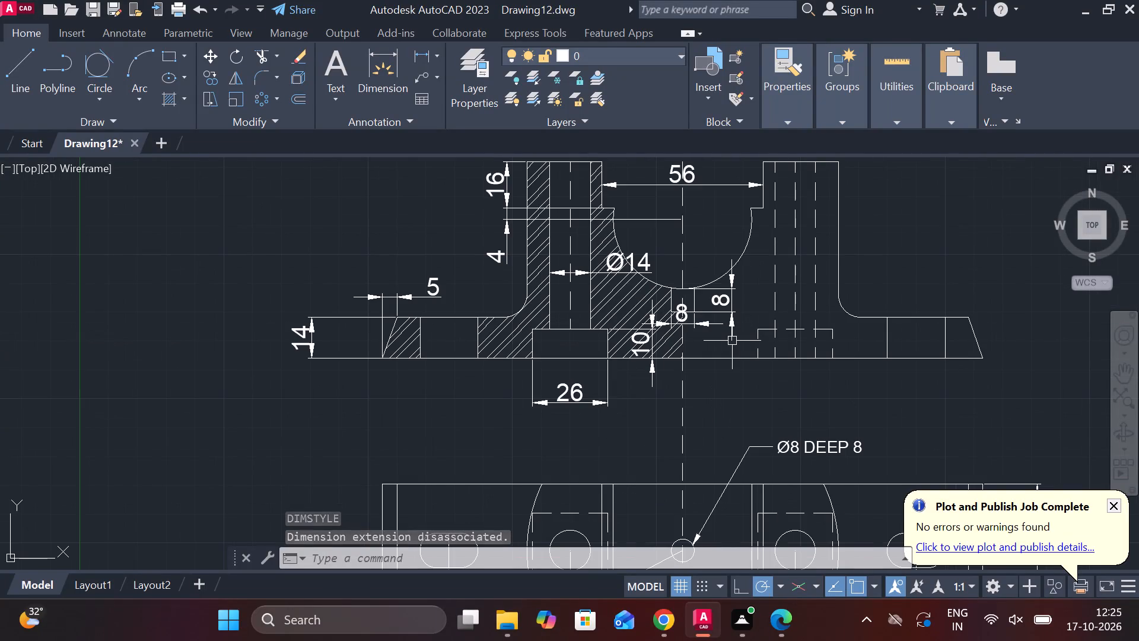
text(D)
key(space)
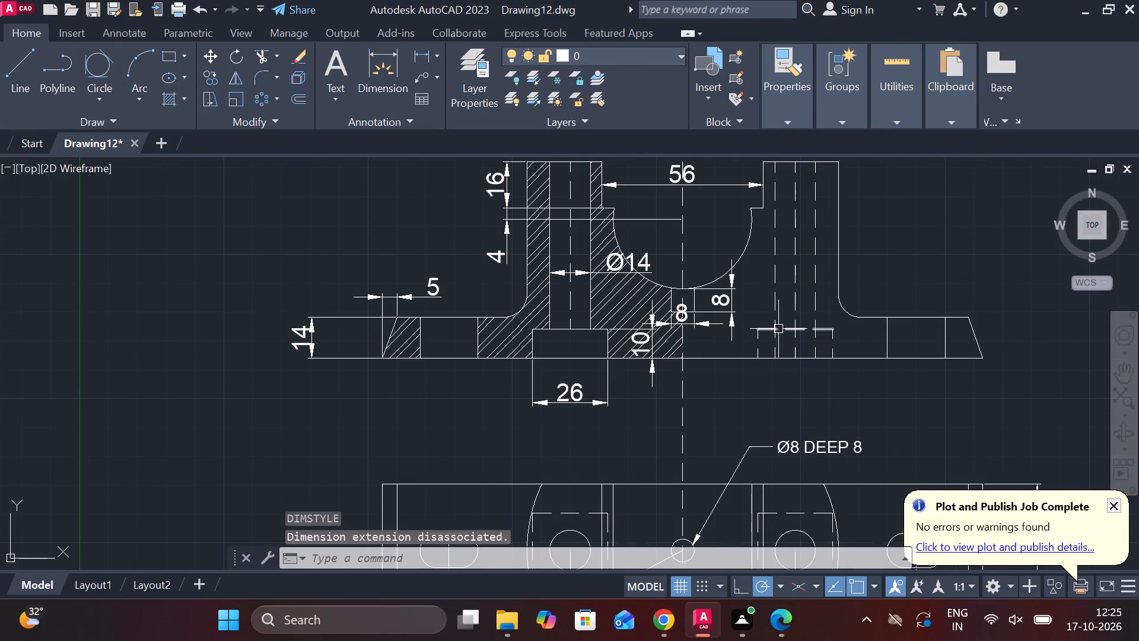
click(763, 267)
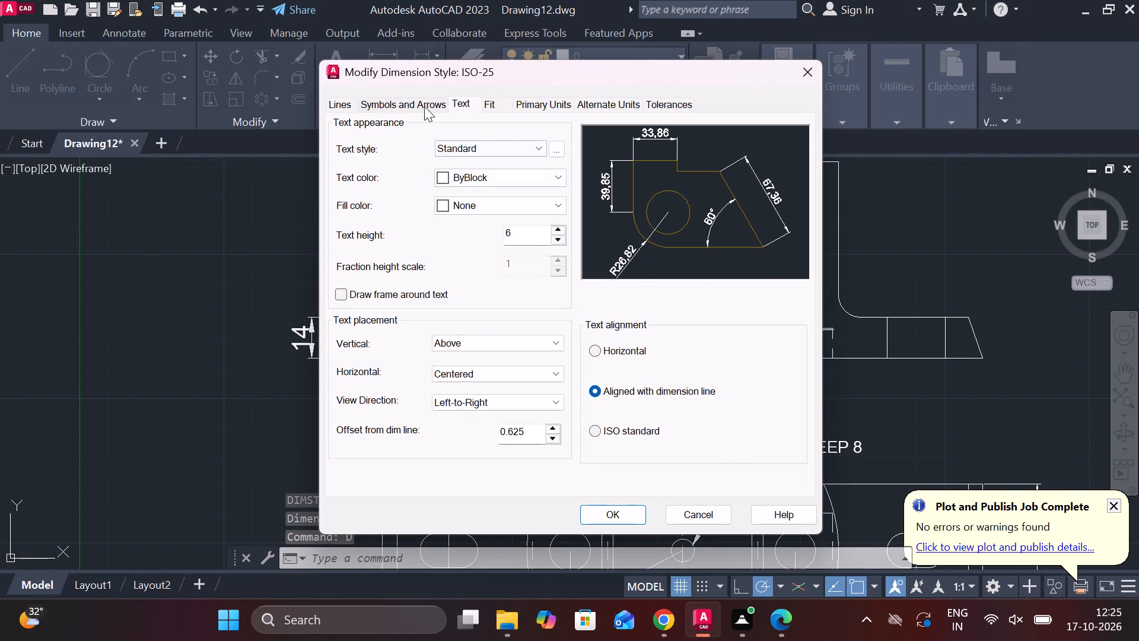
click(422, 106)
drag(368, 278, 335, 281)
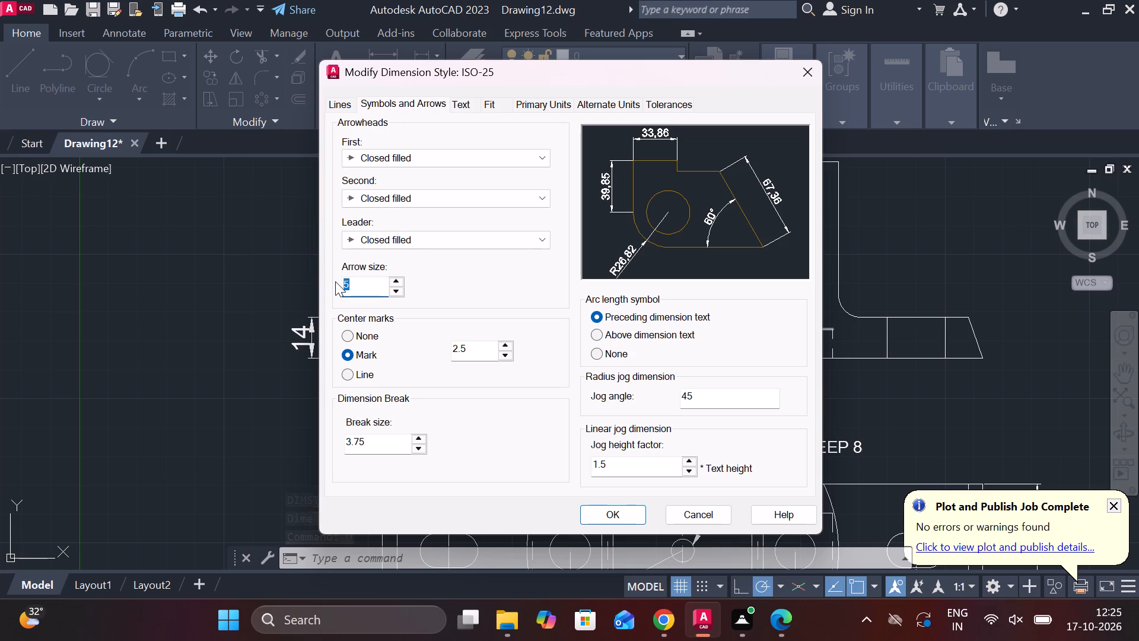
key(3)
click(461, 99)
click(520, 238)
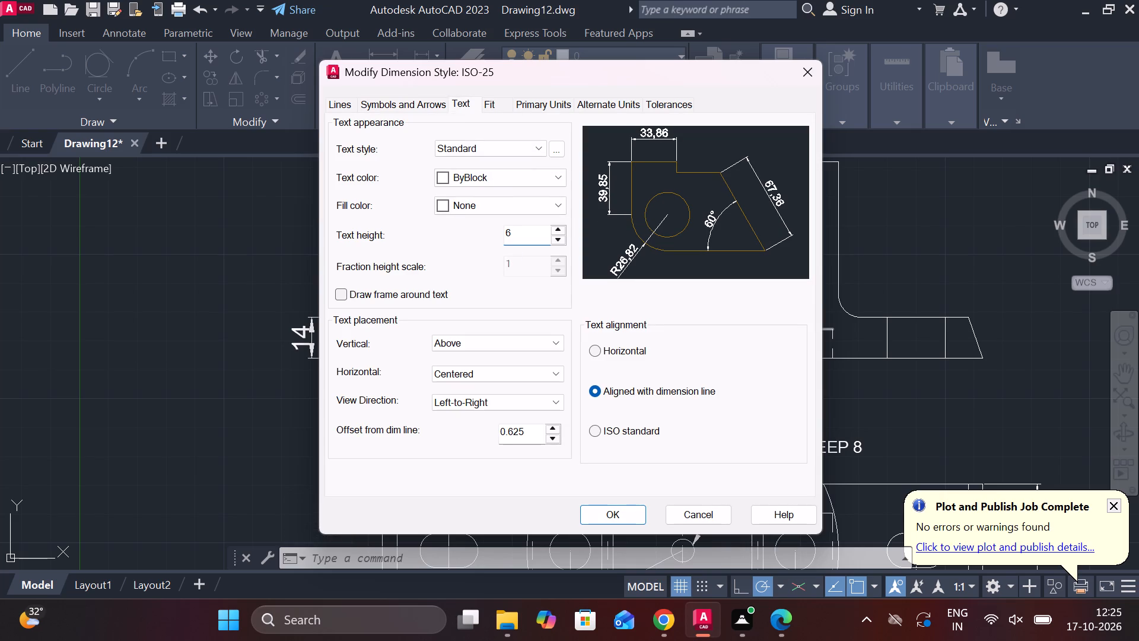
key(BackSpace)
key(5)
click(498, 102)
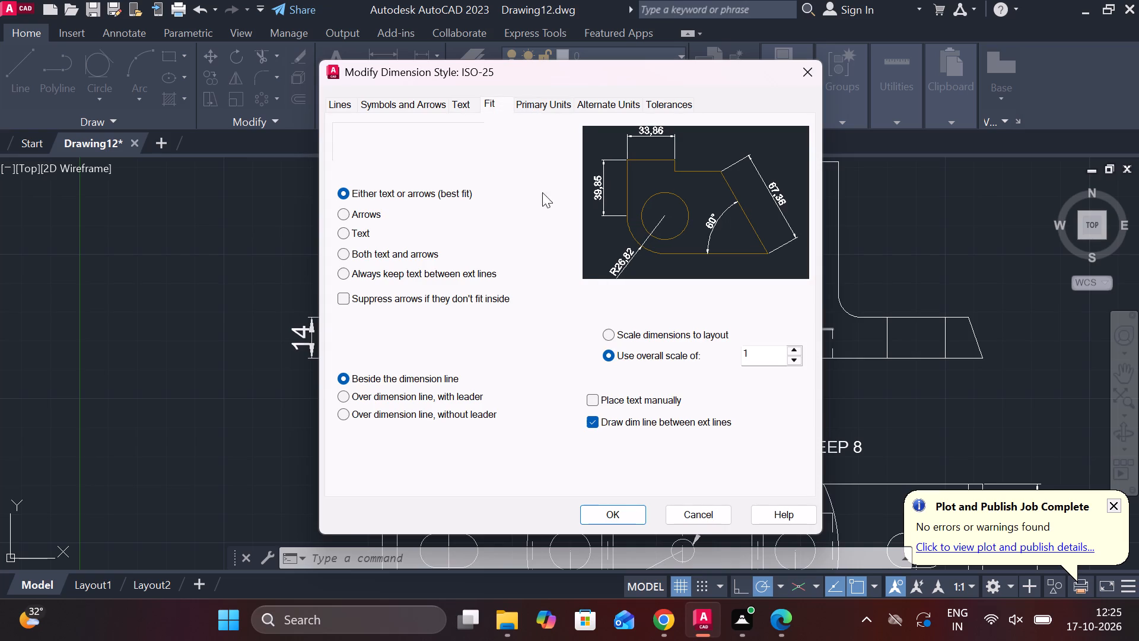
click(593, 415)
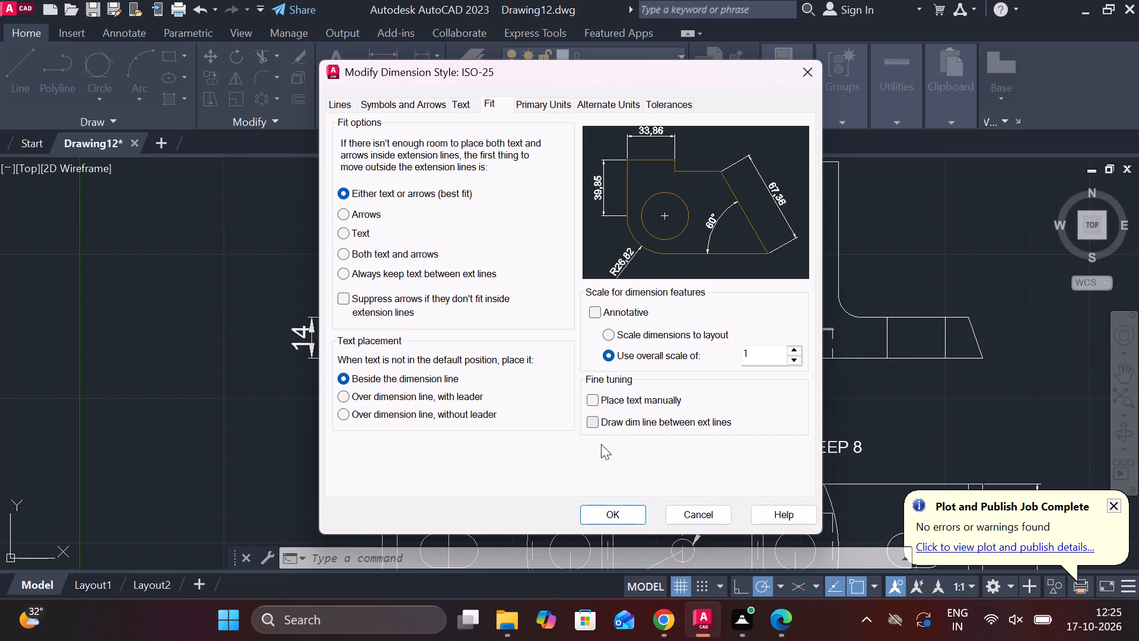
click(612, 517)
click(731, 208)
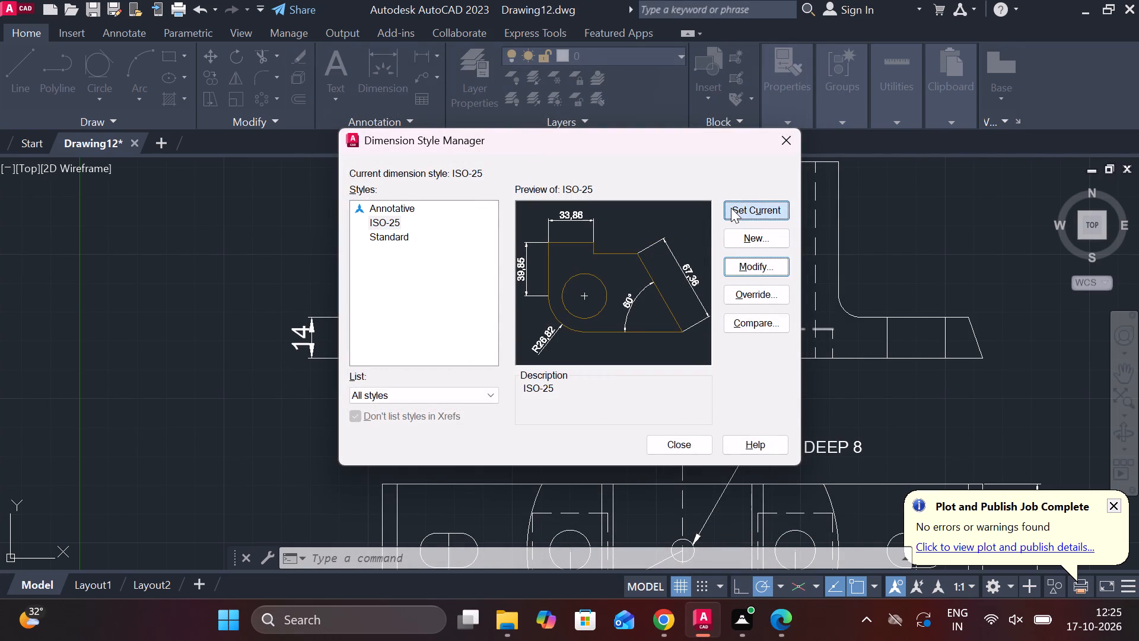
click(675, 446)
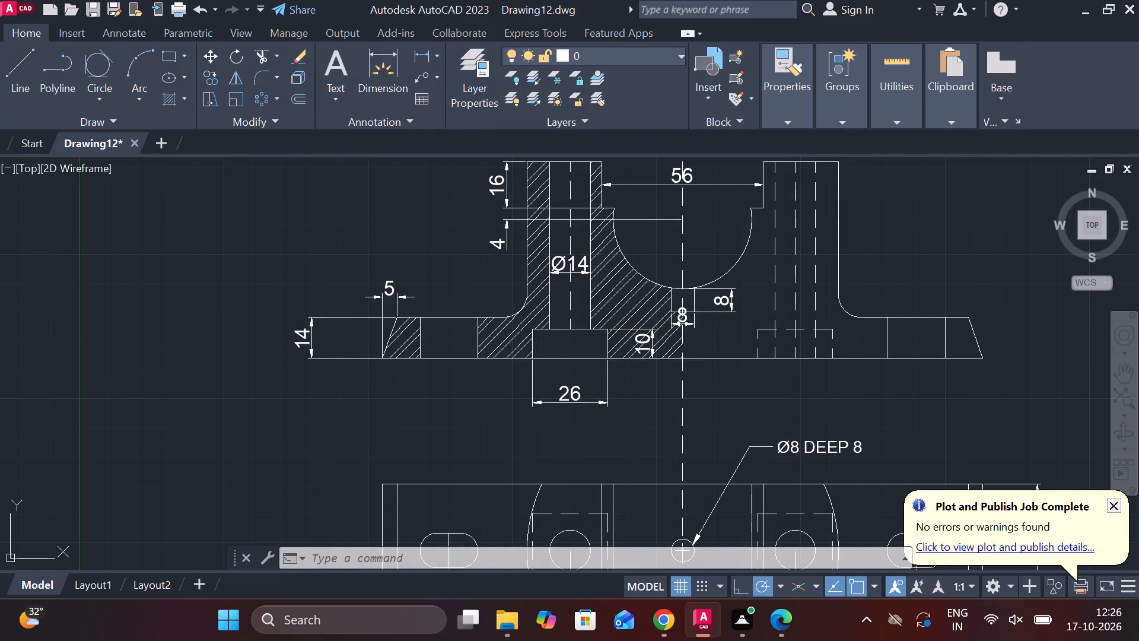
Add a vertical linear dimension for the overall height from pillar top to base underside, beside the unsectioned half of the front view.
scroll(577, 372, down, 1)
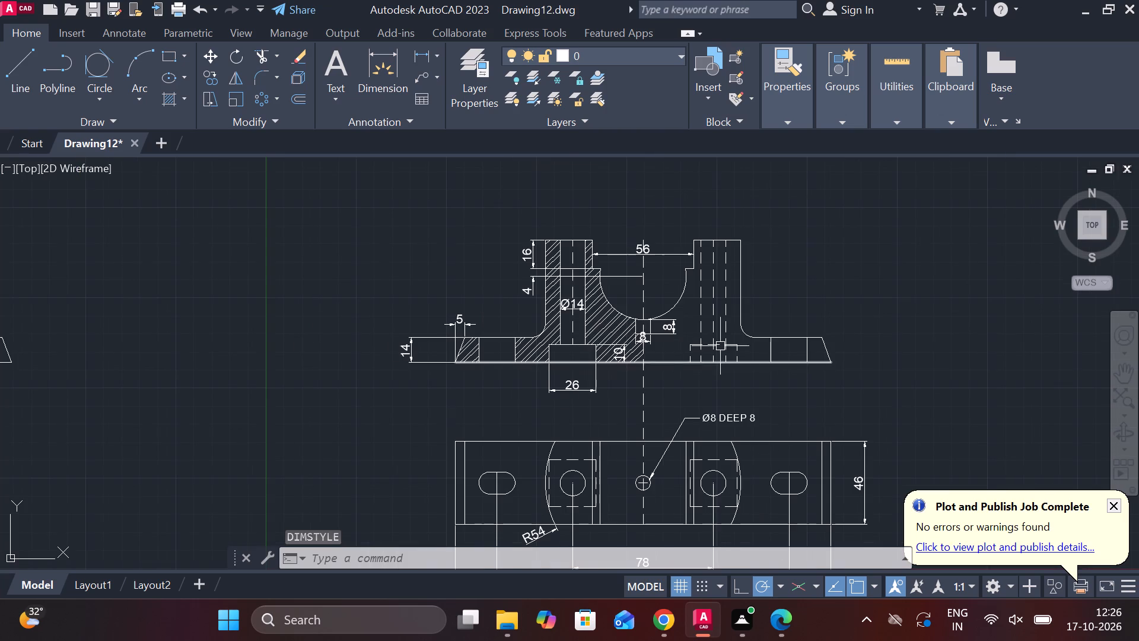
scroll(724, 338, up, 1)
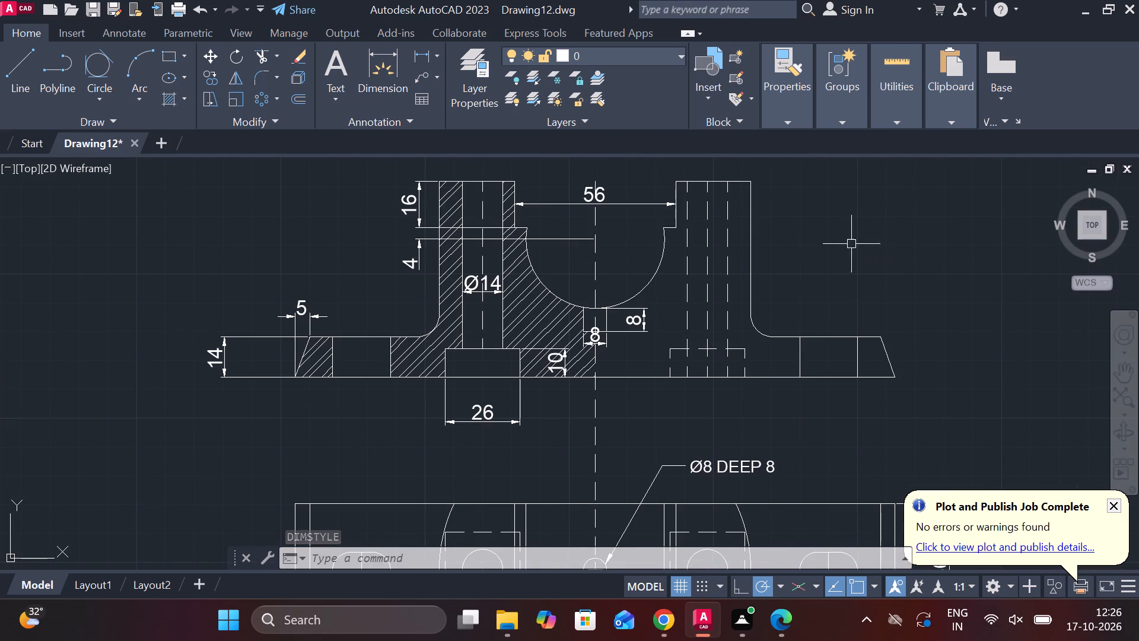
click(424, 56)
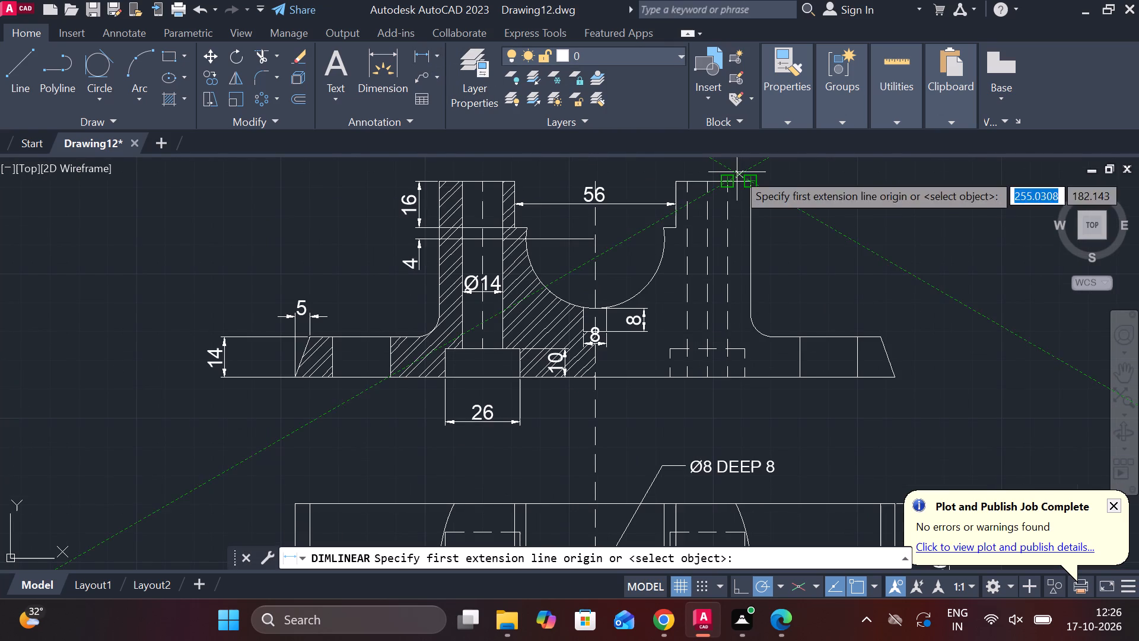
click(751, 182)
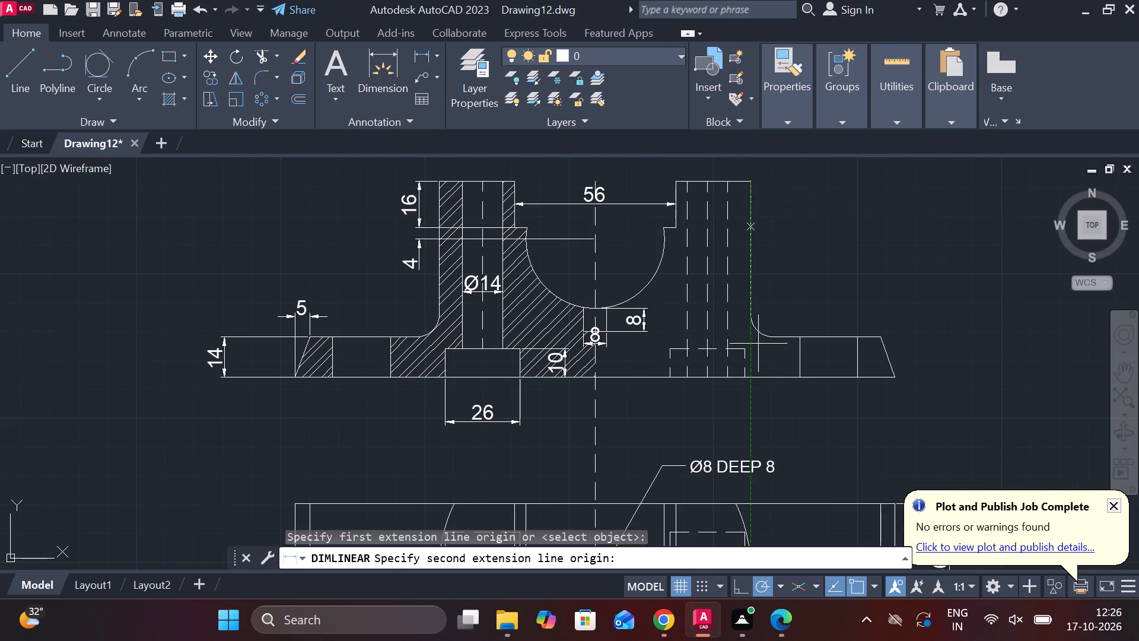
click(754, 369)
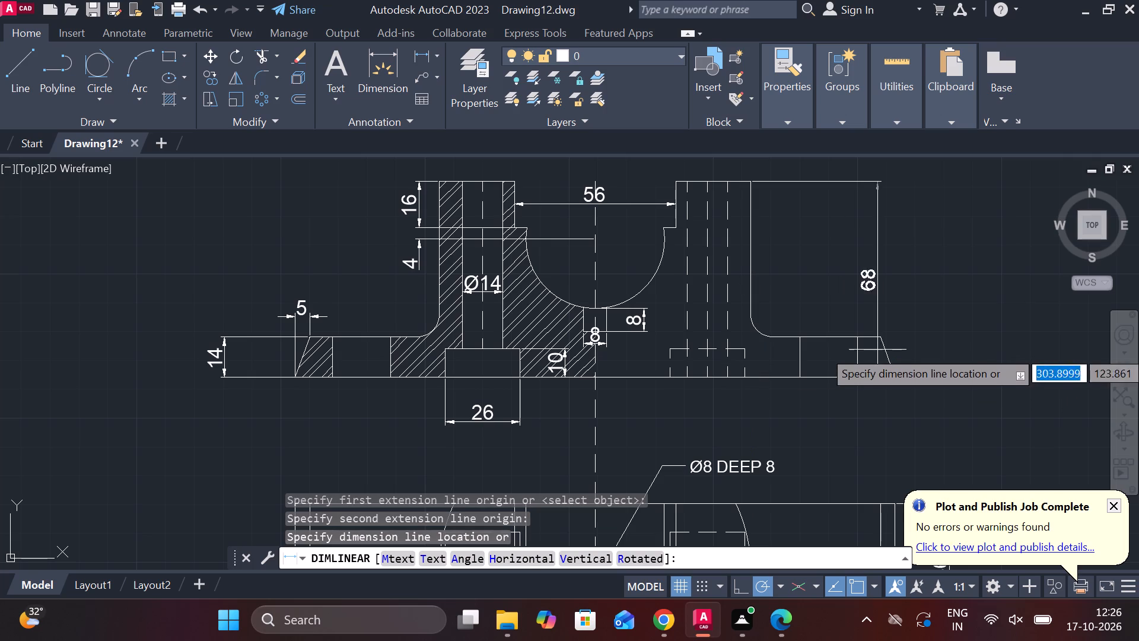
click(919, 347)
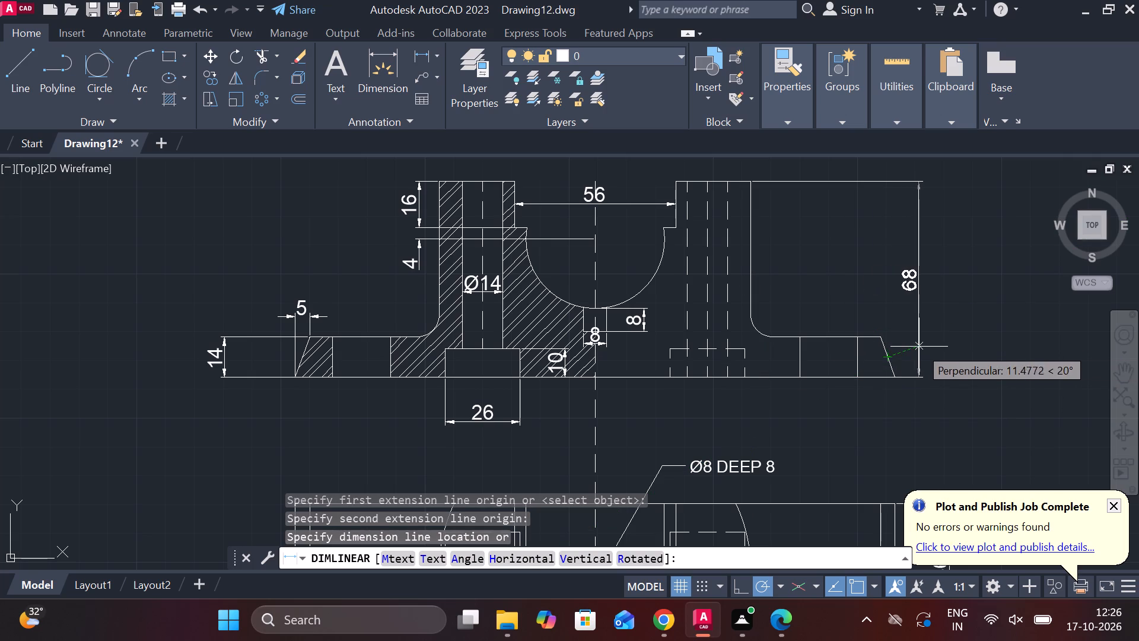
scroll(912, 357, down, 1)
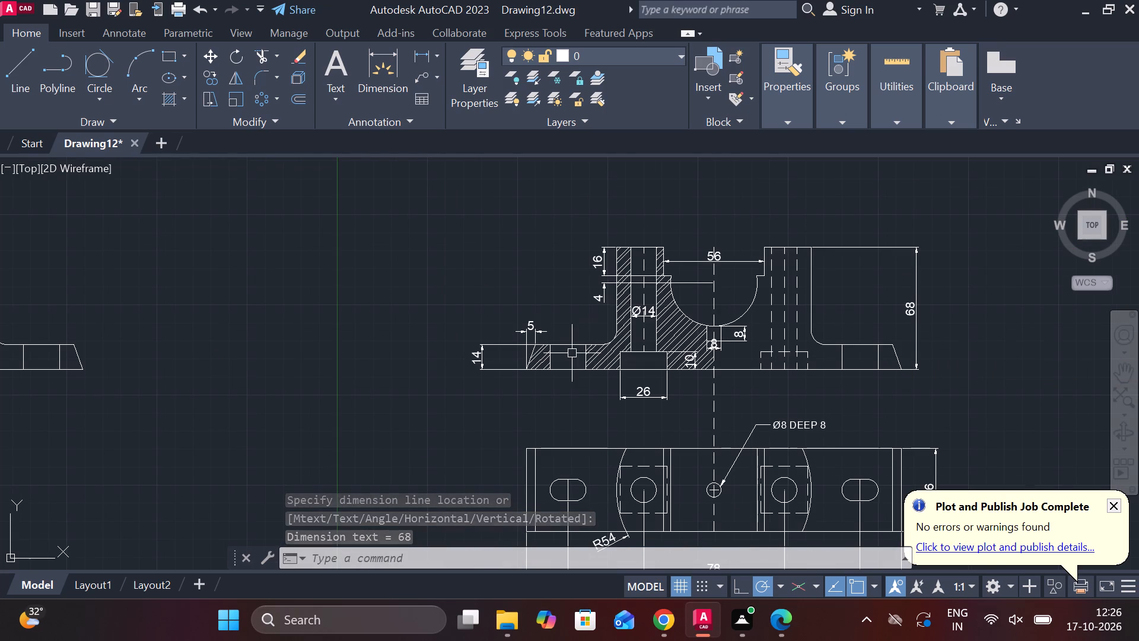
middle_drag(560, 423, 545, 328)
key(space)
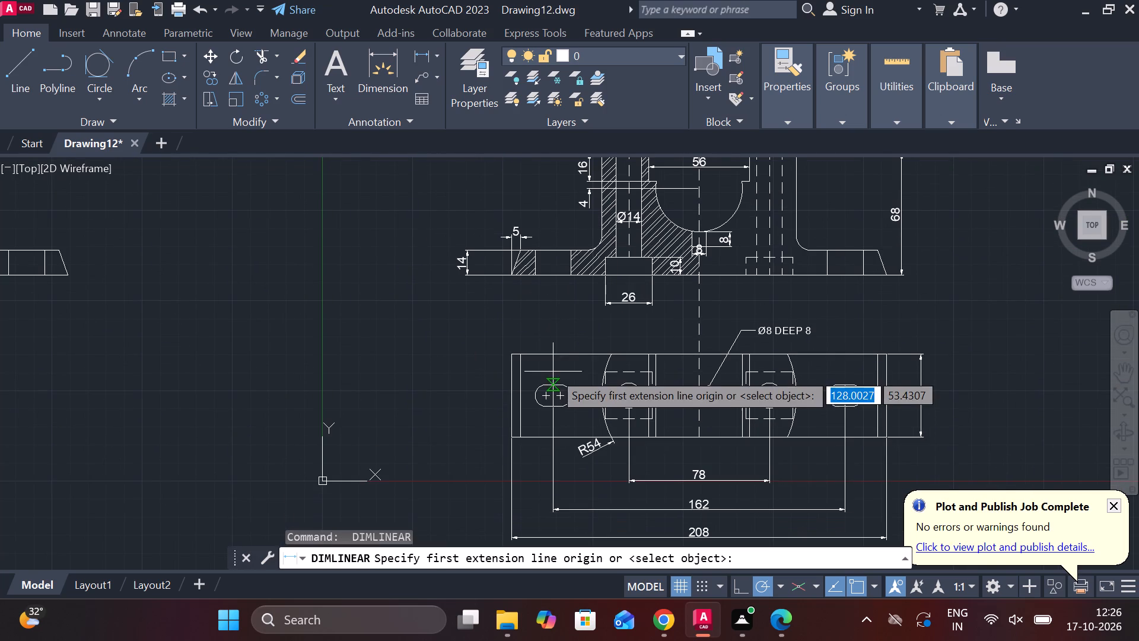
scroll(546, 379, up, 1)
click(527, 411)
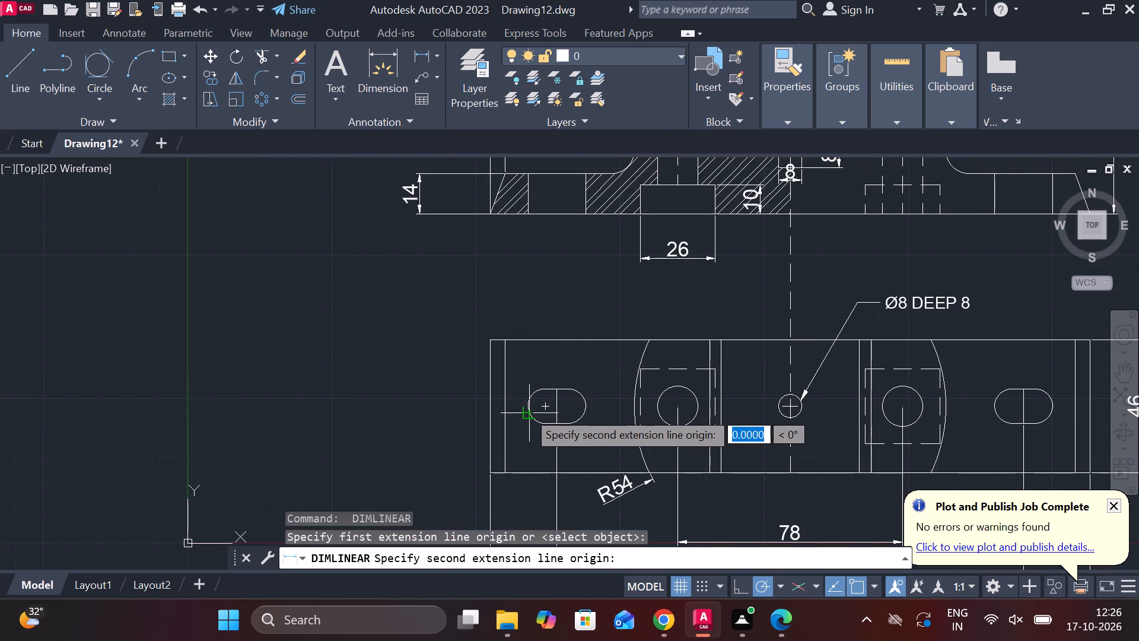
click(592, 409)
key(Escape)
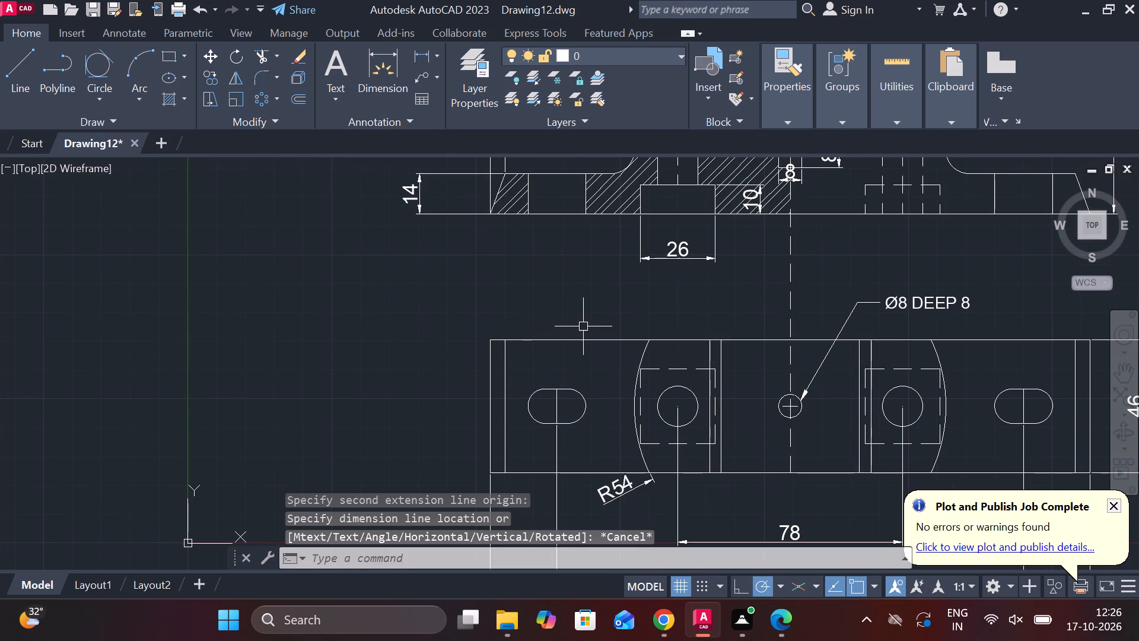
Add a horizontal linear dimension for the length of the slot on the sectioned side, placed above the lower view.
scroll(583, 326, up, 1)
click(424, 62)
middle_drag(524, 372, 532, 275)
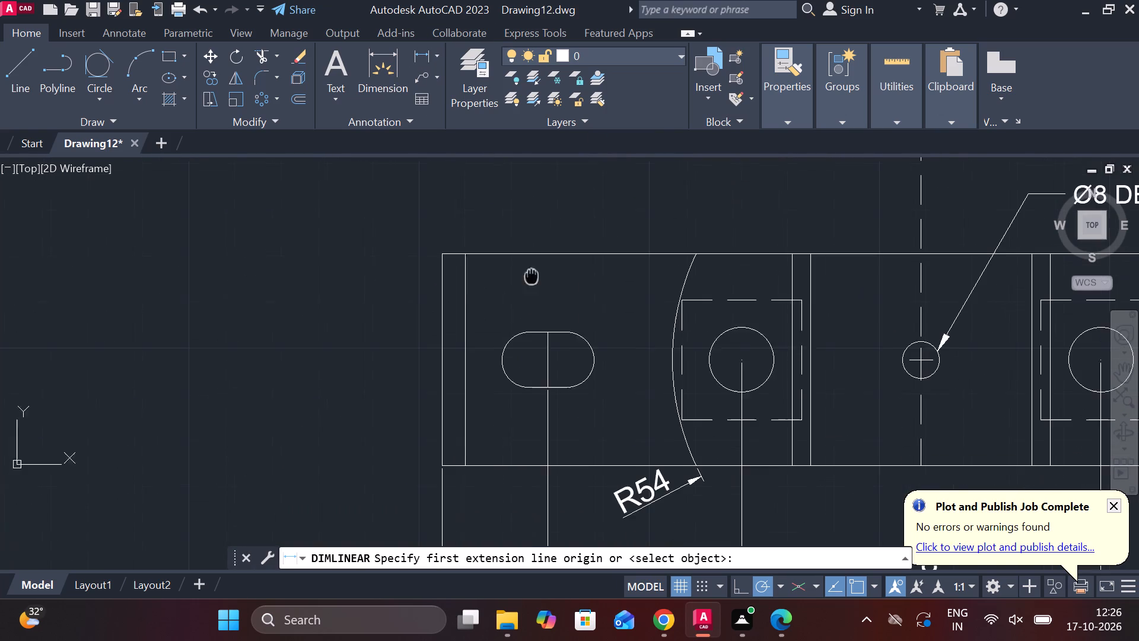
click(503, 360)
click(599, 360)
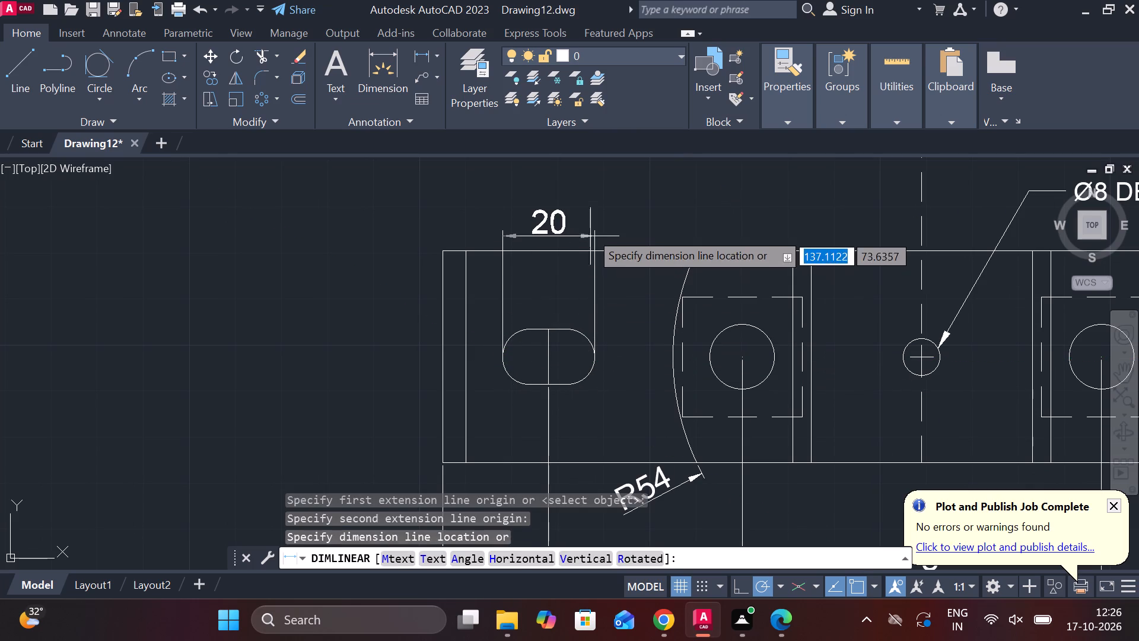
middle_drag(590, 262, 581, 287)
scroll(576, 277, down, 1)
click(571, 236)
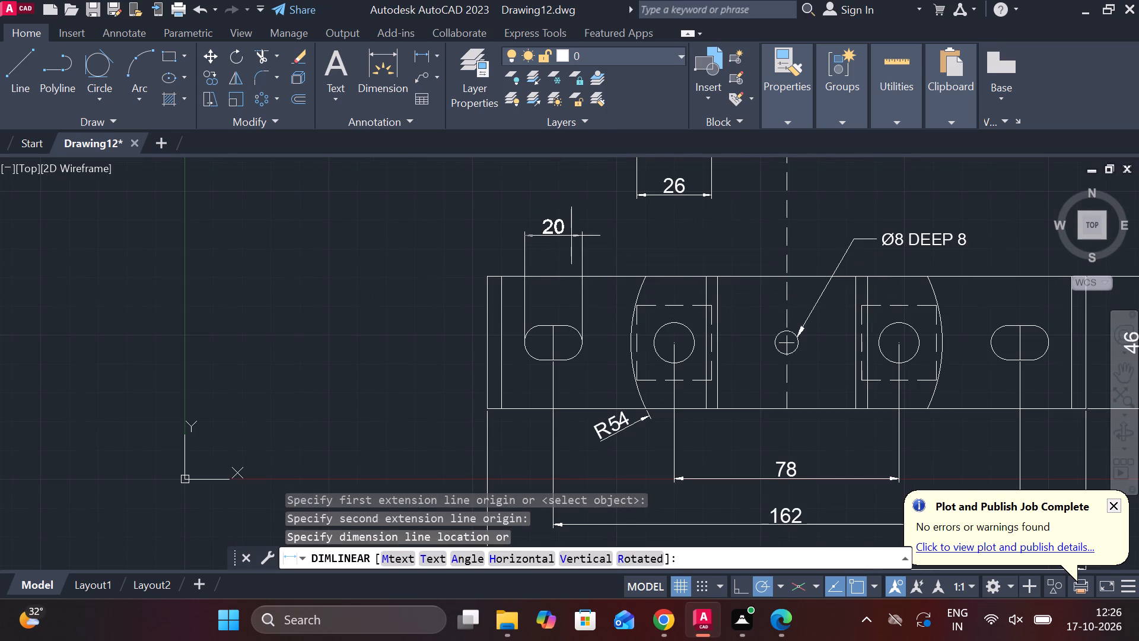
Add a vertical linear dimension for the same slot's width, placed outside the base's end edge in the lower view.
scroll(592, 249, down, 1)
scroll(495, 306, up, 2)
key(space)
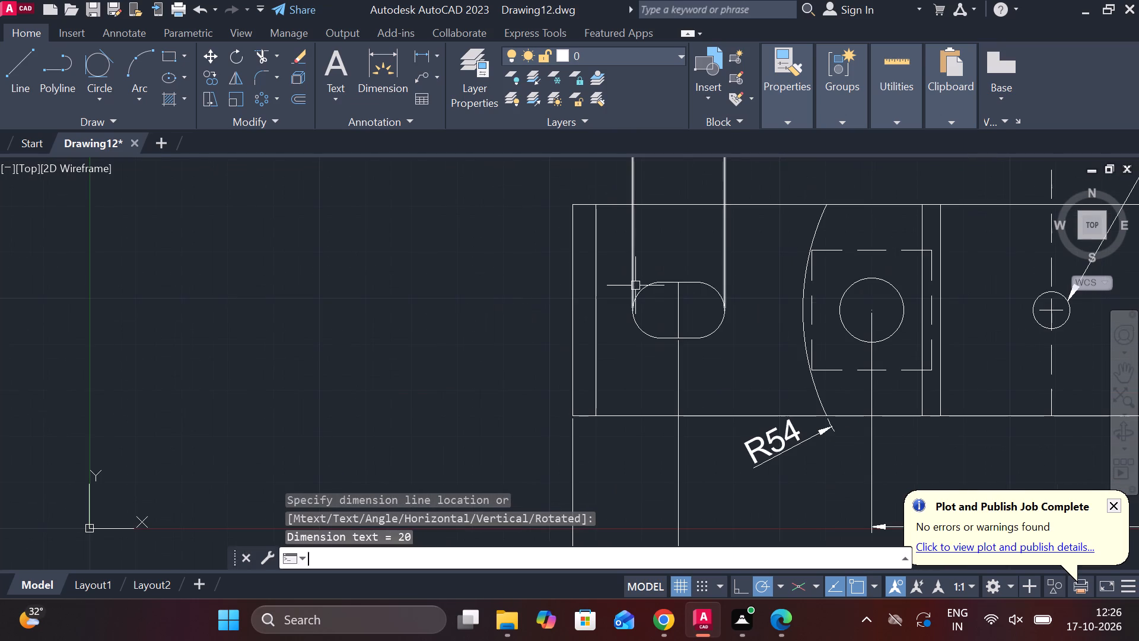
click(677, 282)
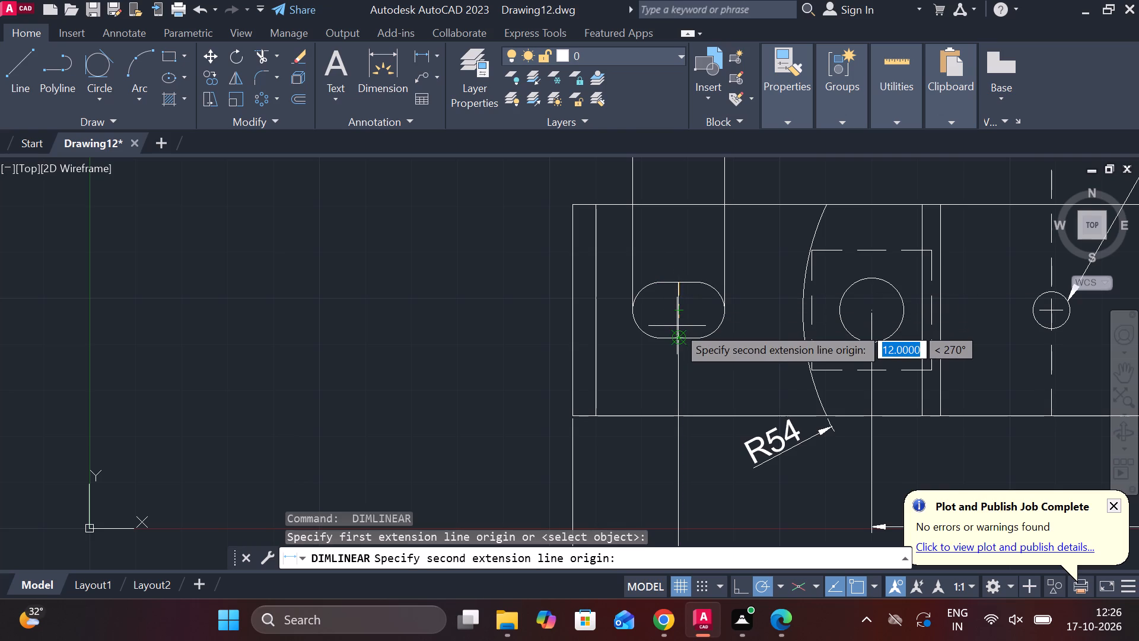
click(679, 333)
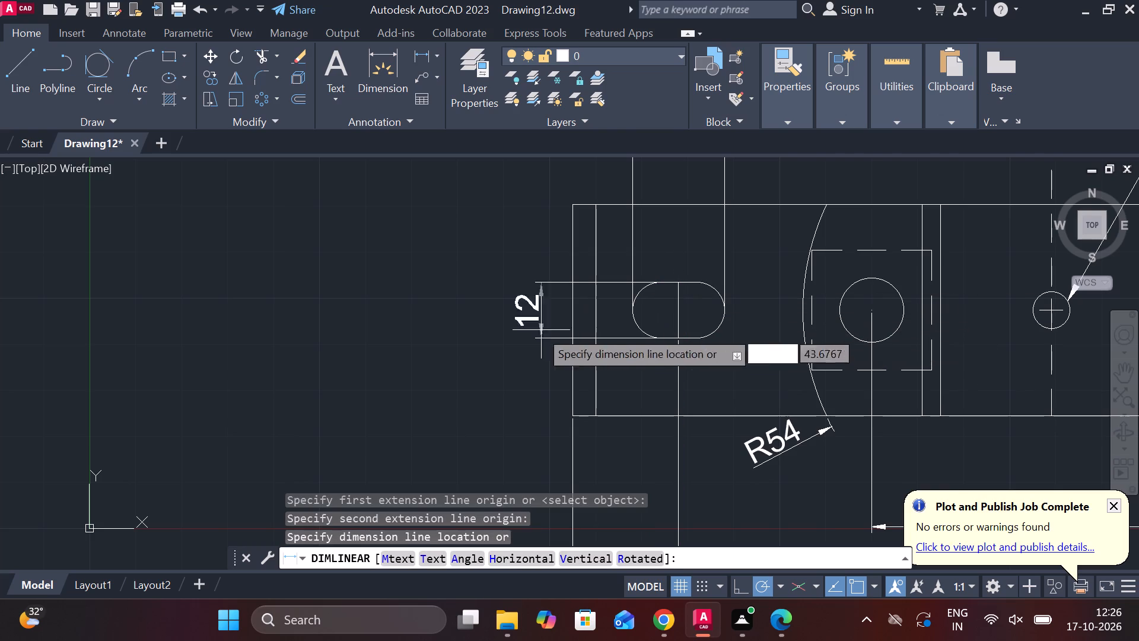
click(521, 338)
Lengthen the dashed vertical centre line shared by both views so its upper end extends well above the front view.
scroll(499, 338, down, 2)
middle_drag(484, 338, 355, 306)
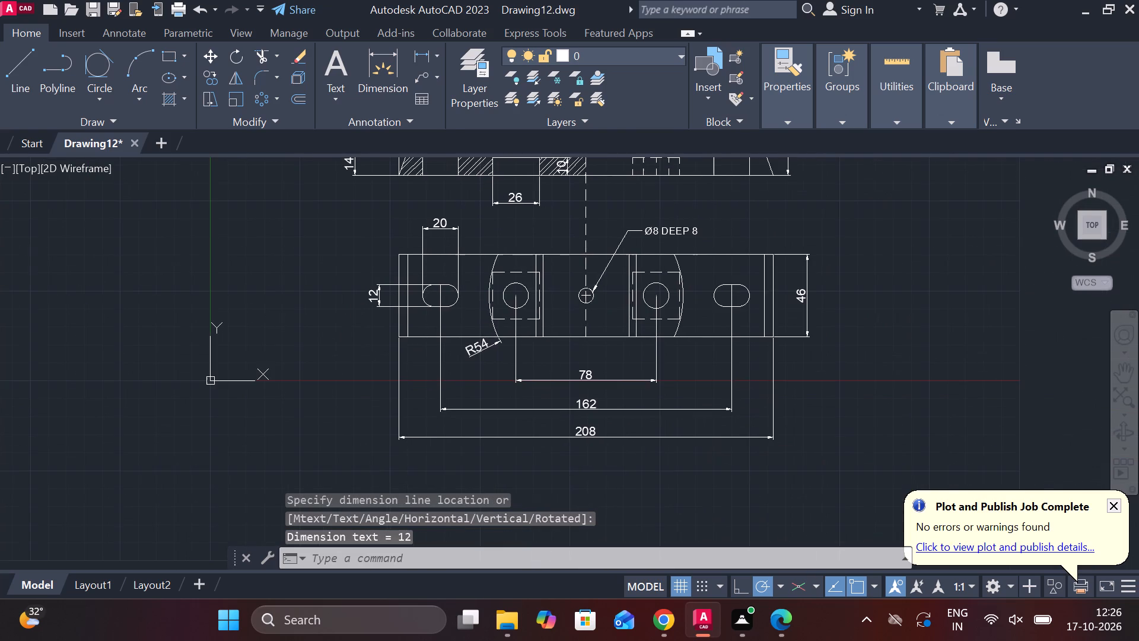
scroll(767, 237, up, 2)
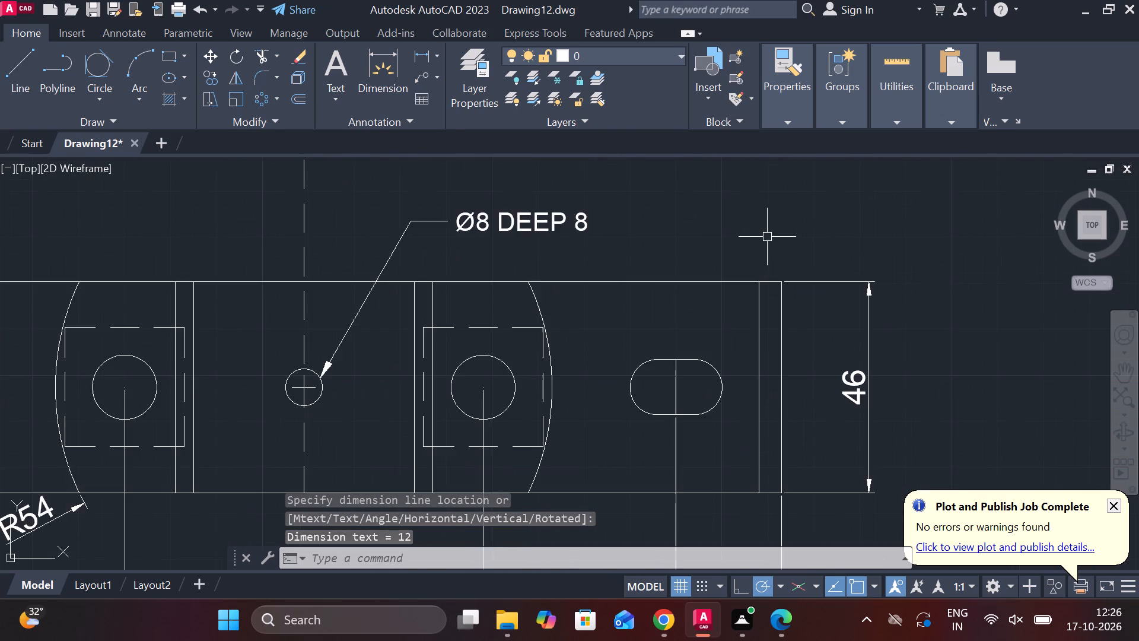
scroll(767, 237, down, 1)
middle_drag(727, 274, 784, 329)
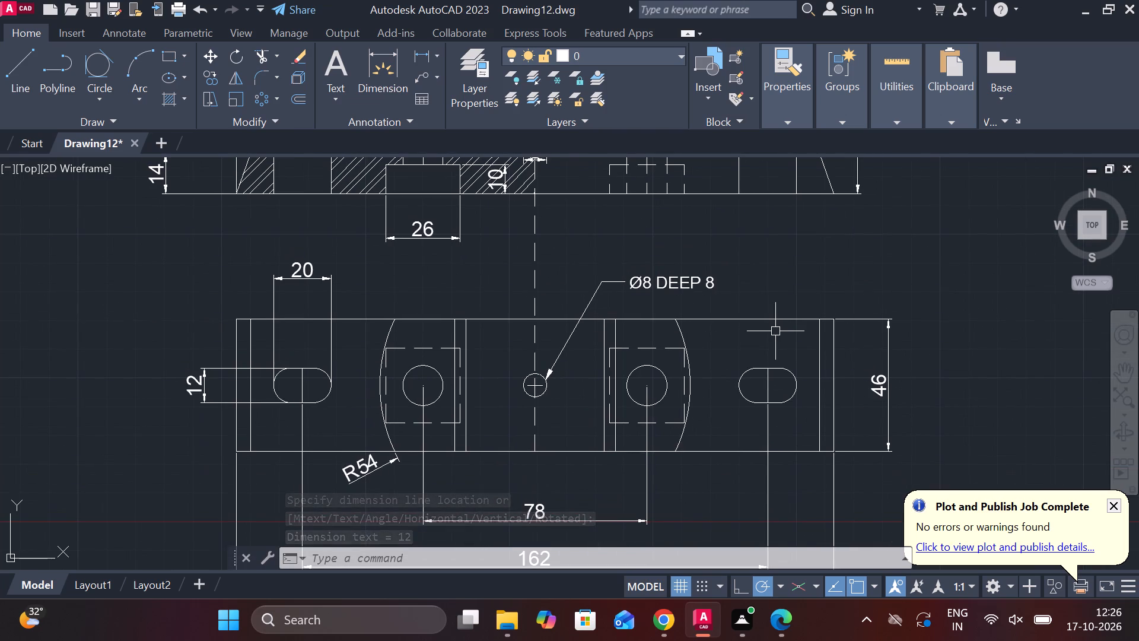
scroll(855, 318, down, 1)
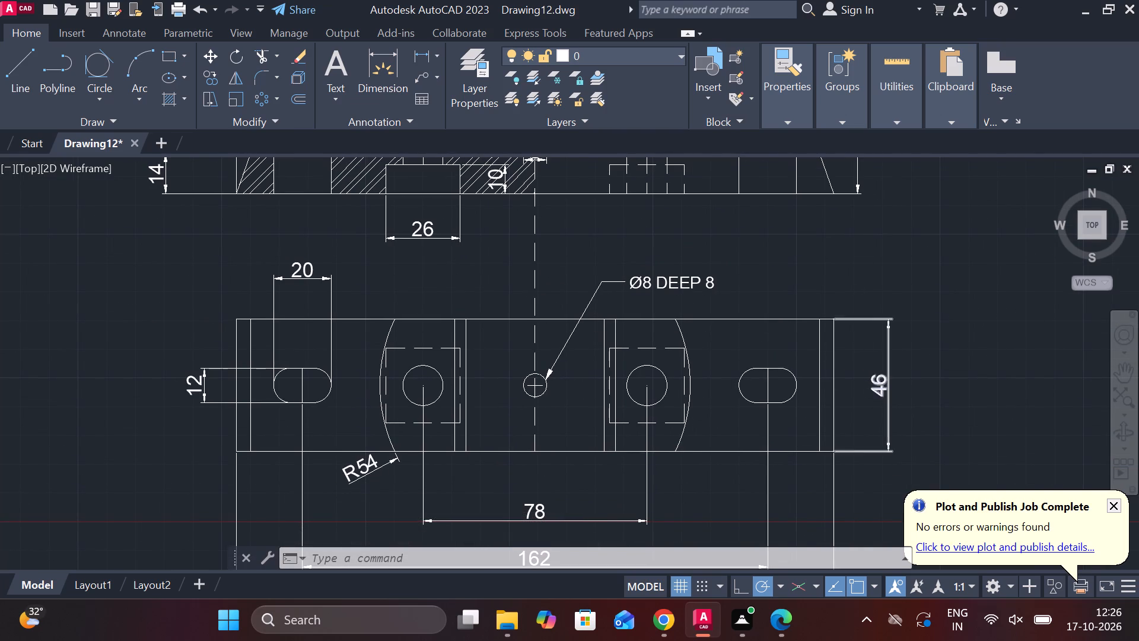
middle_drag(855, 300, 861, 411)
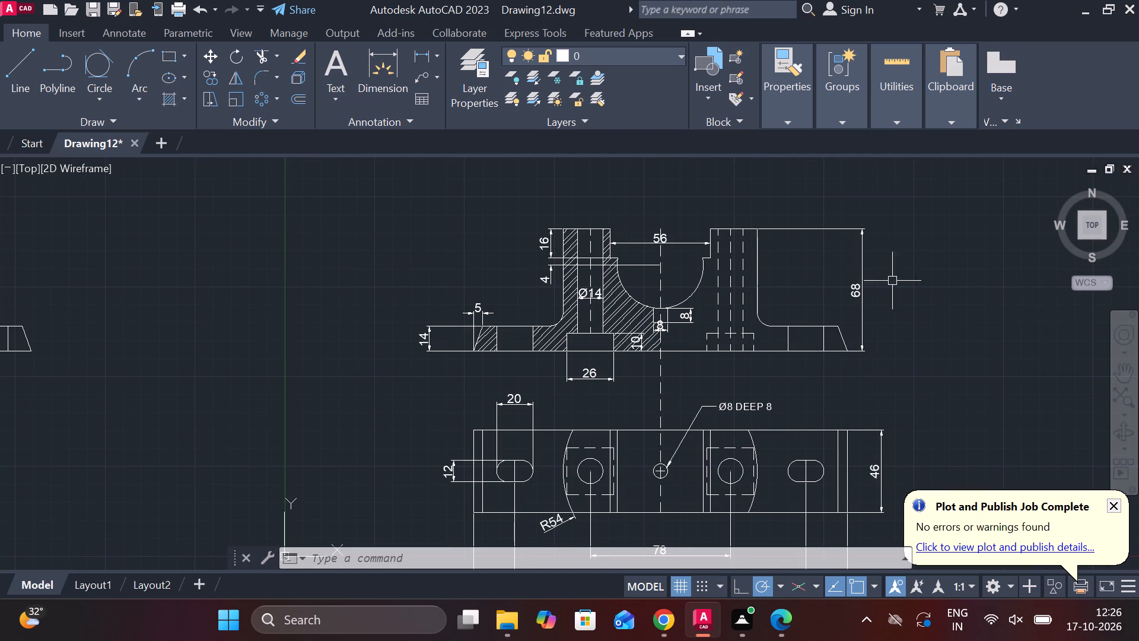
middle_drag(893, 237, 866, 417)
key(Escape)
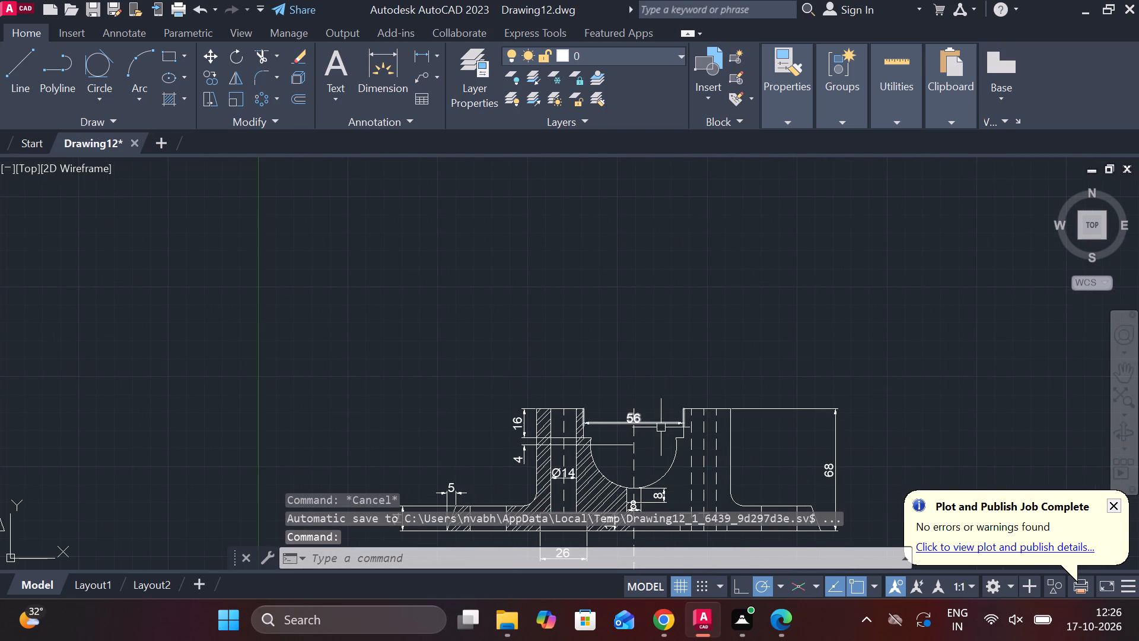
click(637, 437)
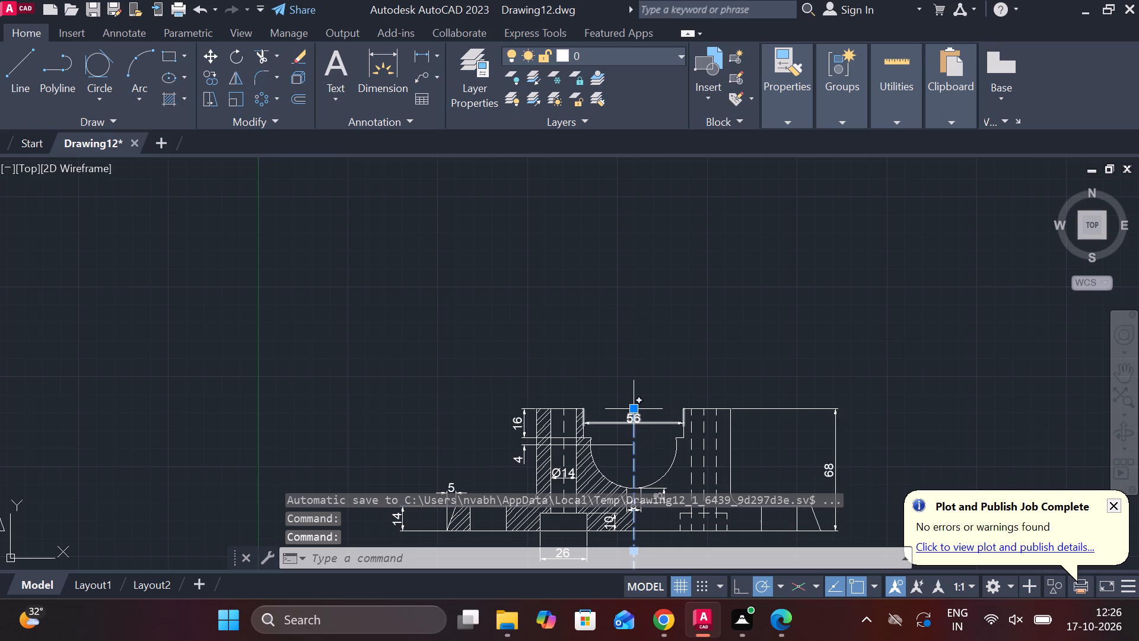
click(679, 450)
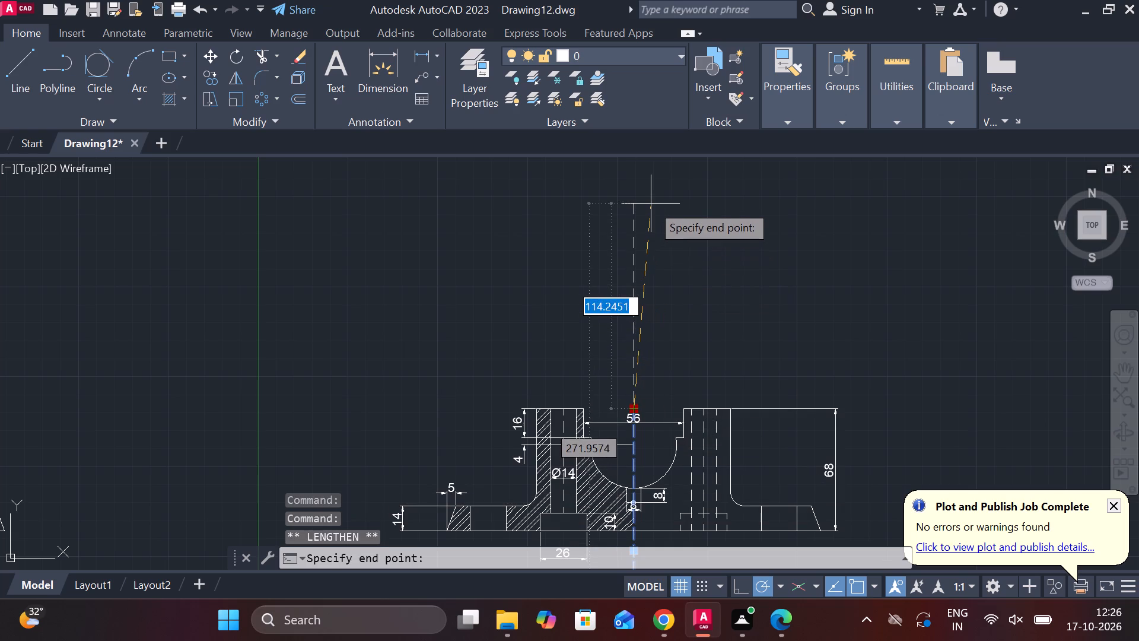
middle_drag(654, 204, 622, 338)
click(614, 198)
scroll(704, 248, down, 2)
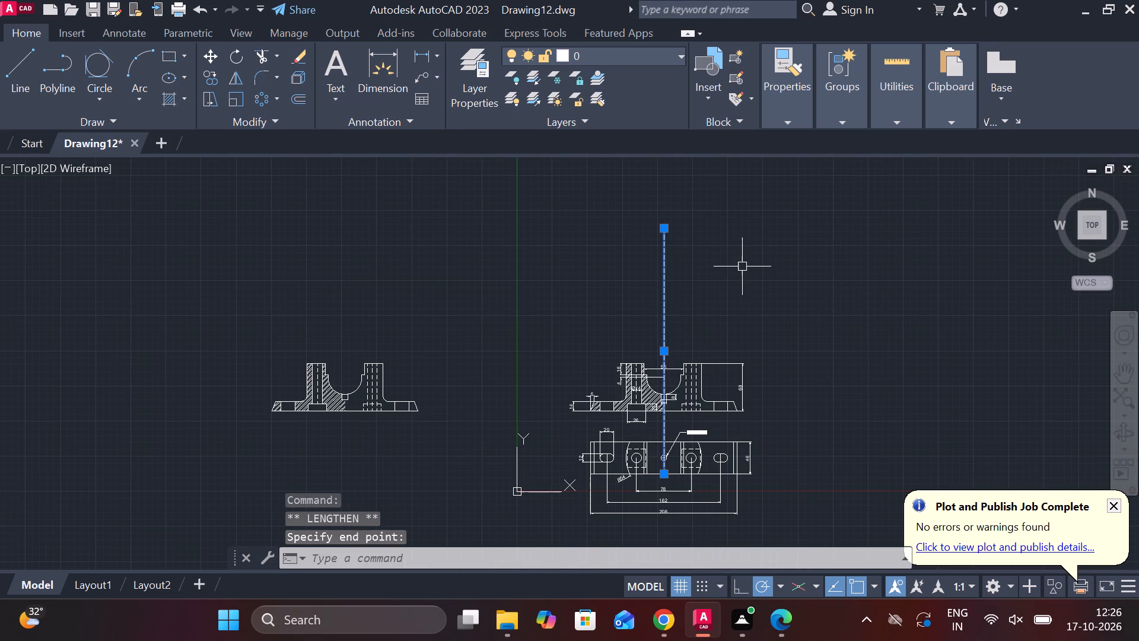
key(Escape)
Move the counterbore depth dimension 10 out of the hatching and into the unhatched counterbore of the sectioned bolt hole.
scroll(682, 330, up, 1)
middle_drag(682, 330, 681, 246)
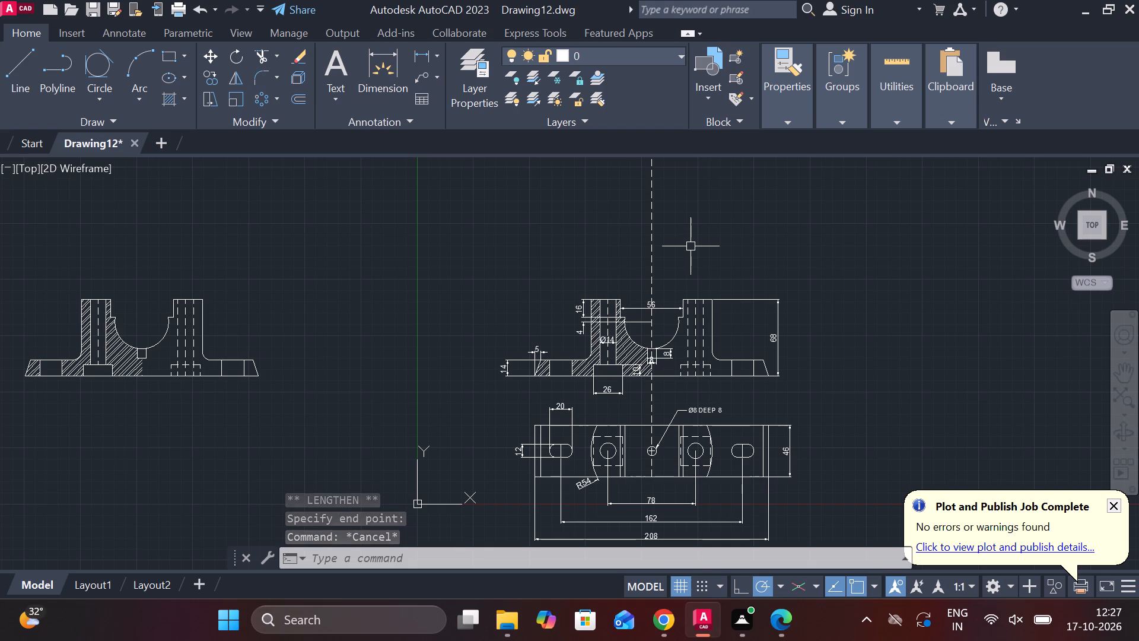
scroll(664, 384, up, 1)
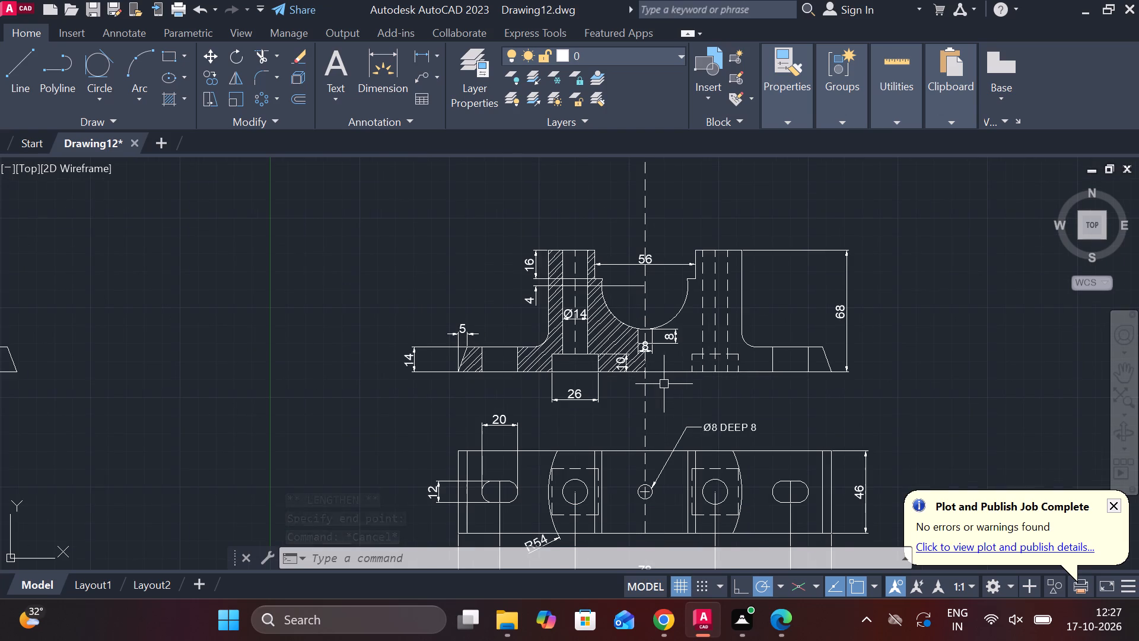
scroll(664, 384, up, 1)
click(602, 353)
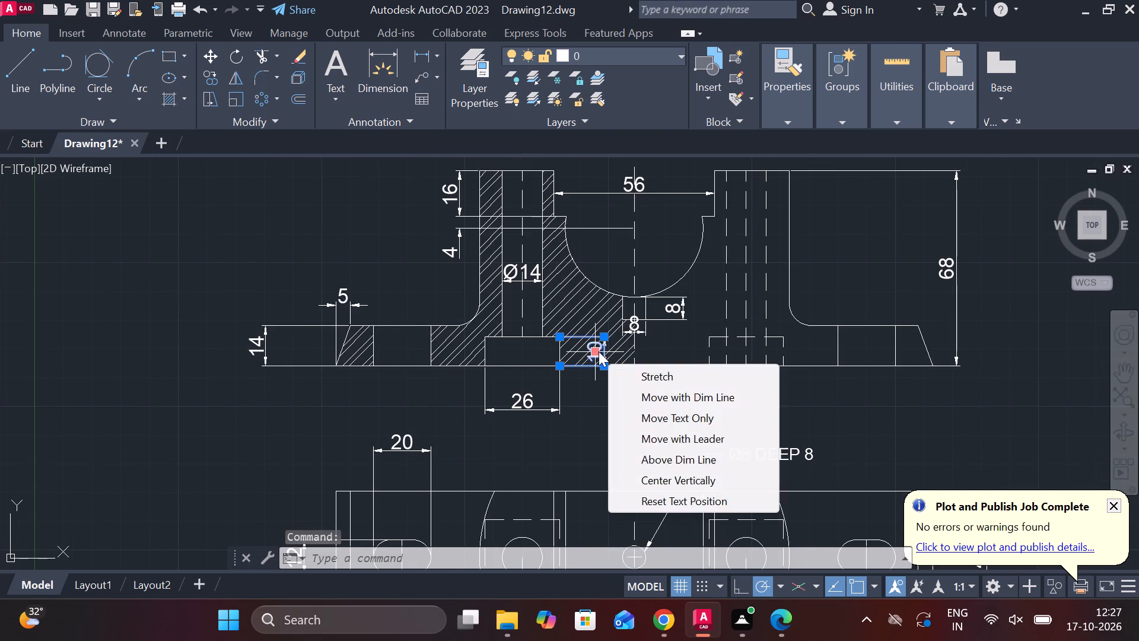
click(599, 351)
click(527, 351)
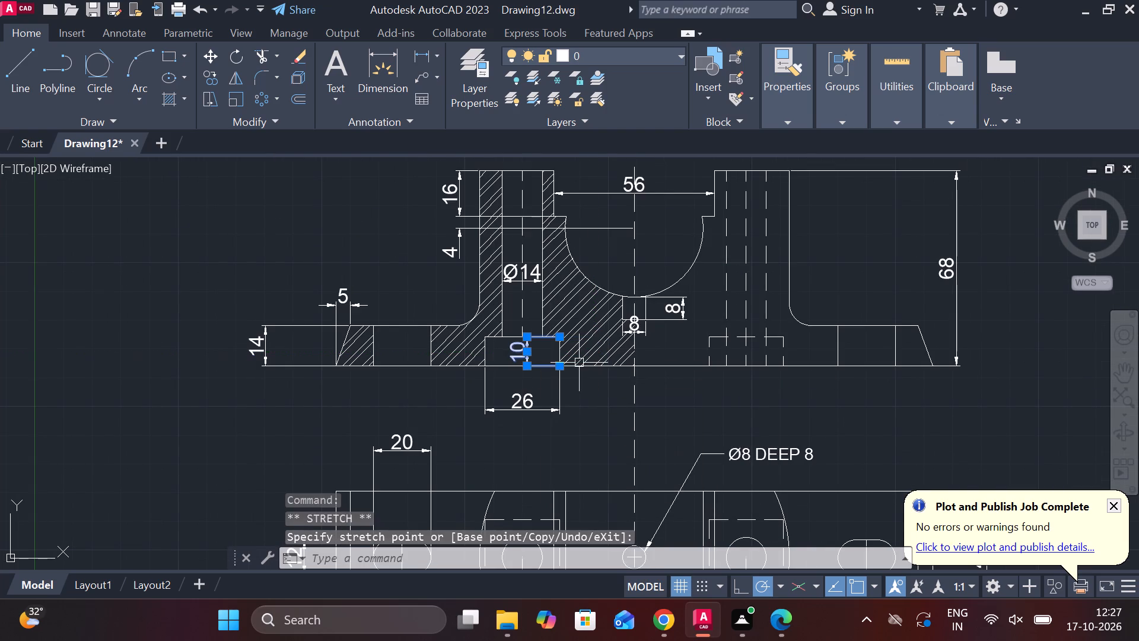
key(Escape)
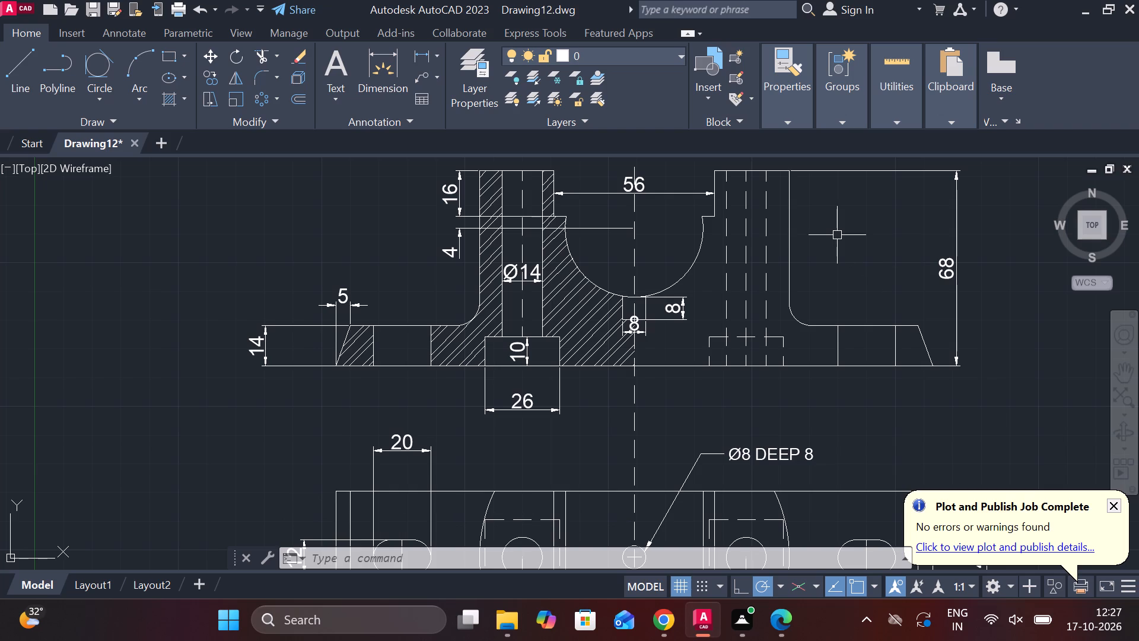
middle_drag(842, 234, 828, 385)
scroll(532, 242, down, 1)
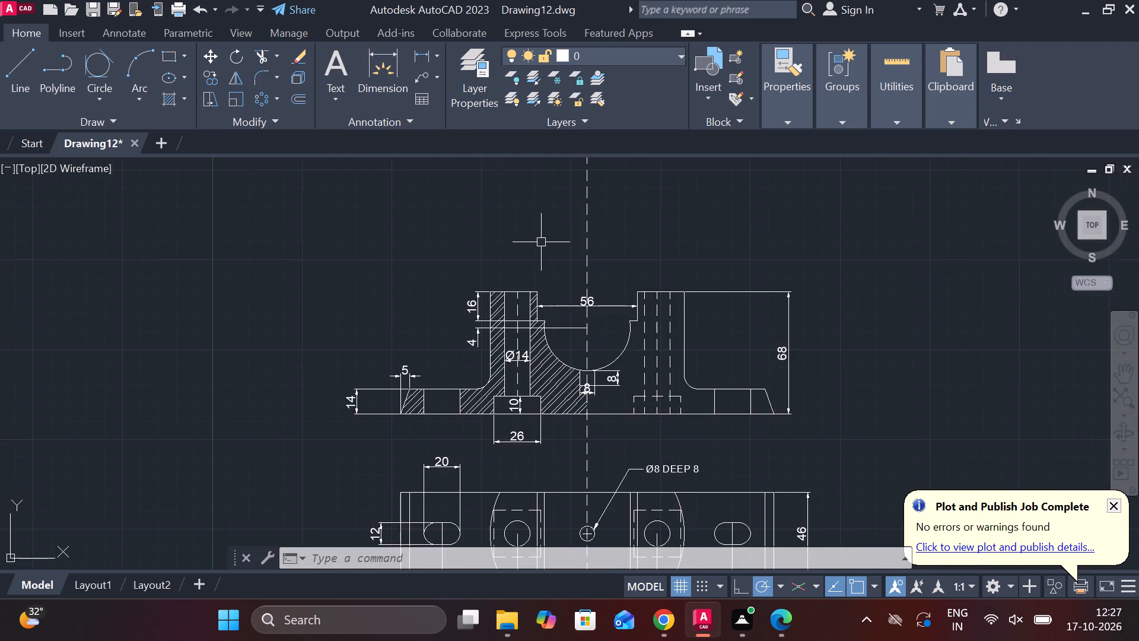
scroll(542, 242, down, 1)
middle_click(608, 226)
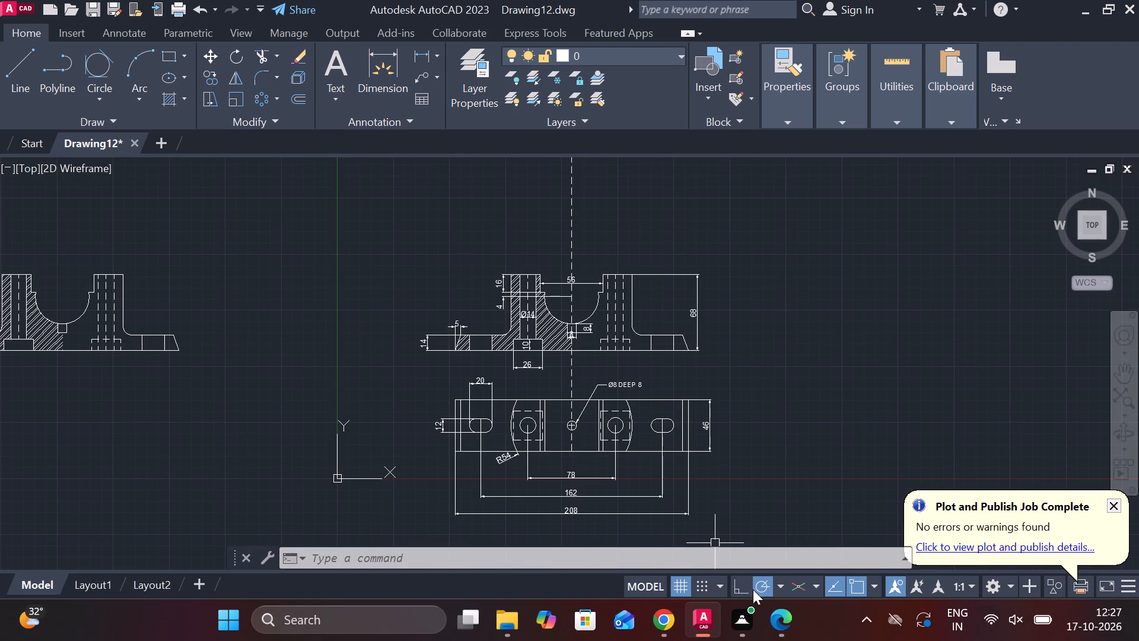
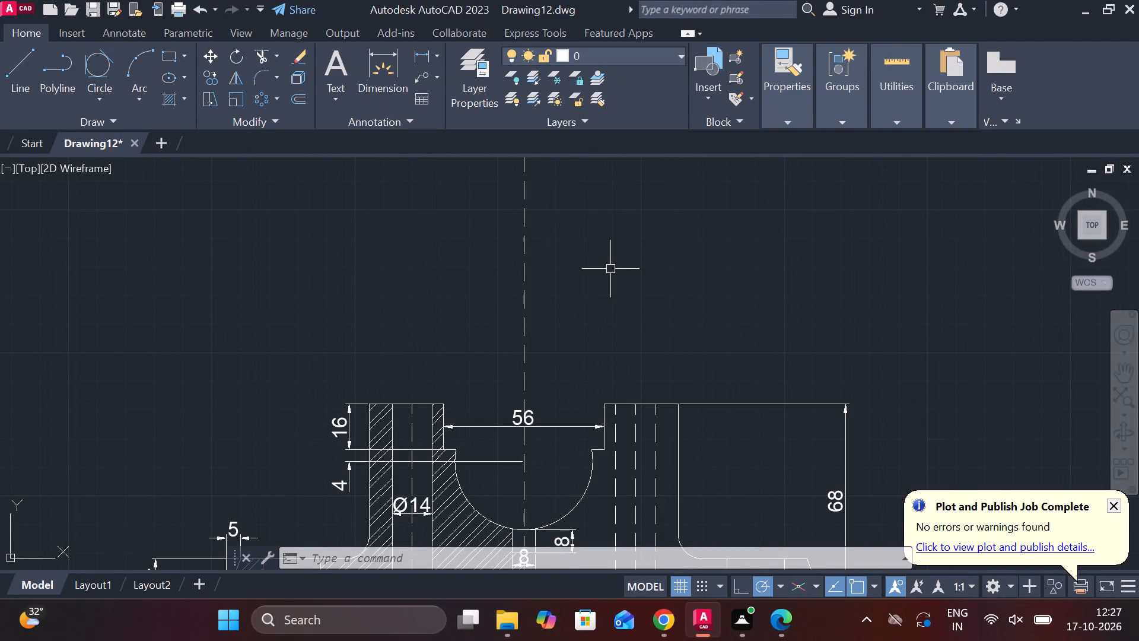
Lengthen both dashed bolt-hole centre lines upward so they extend about 60 above the top of the front view.
click(413, 422)
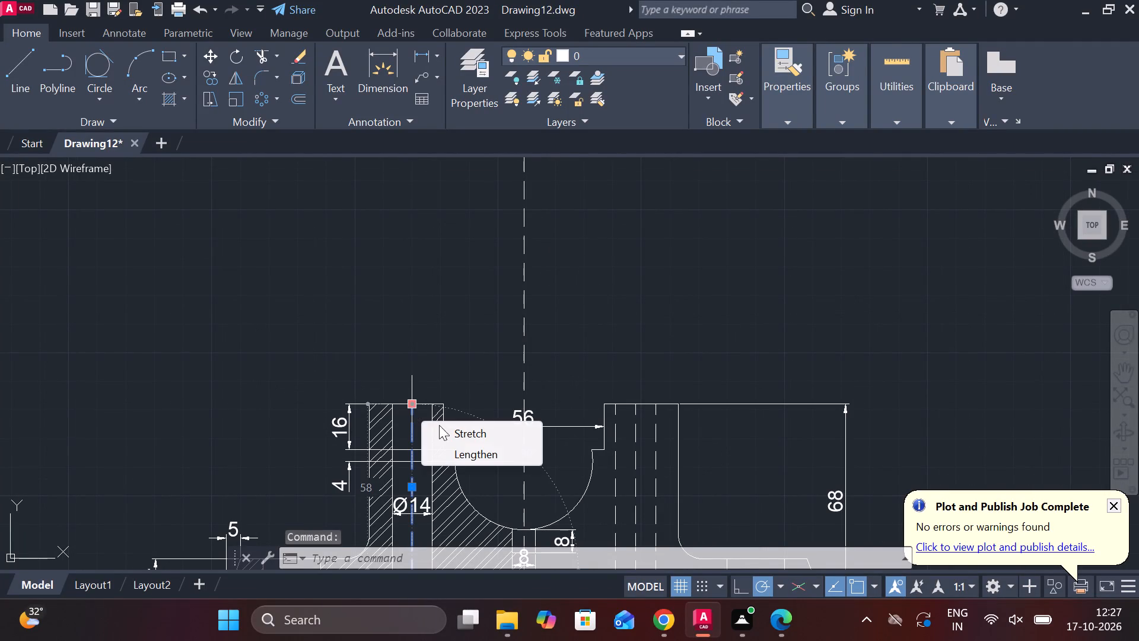
click(466, 449)
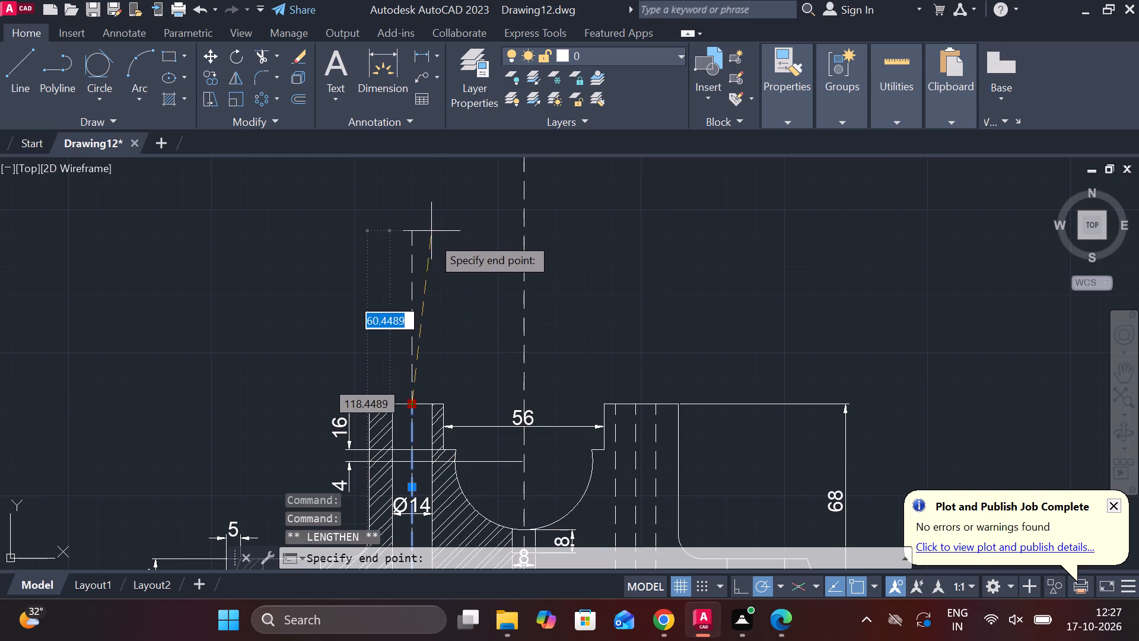
click(431, 238)
key(Escape)
click(632, 427)
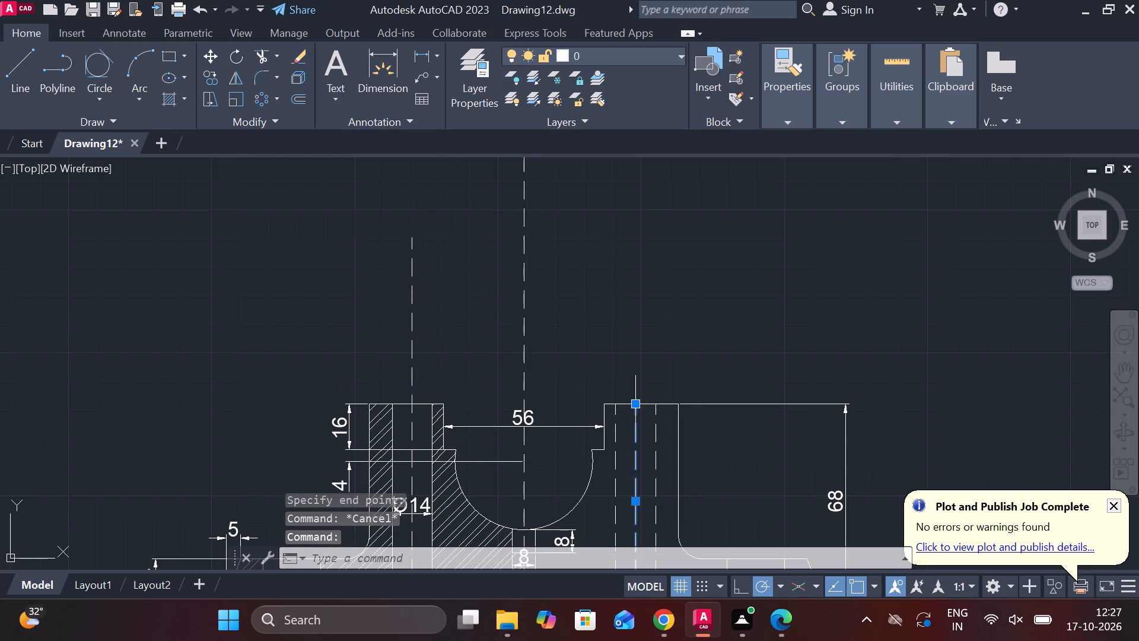
click(673, 448)
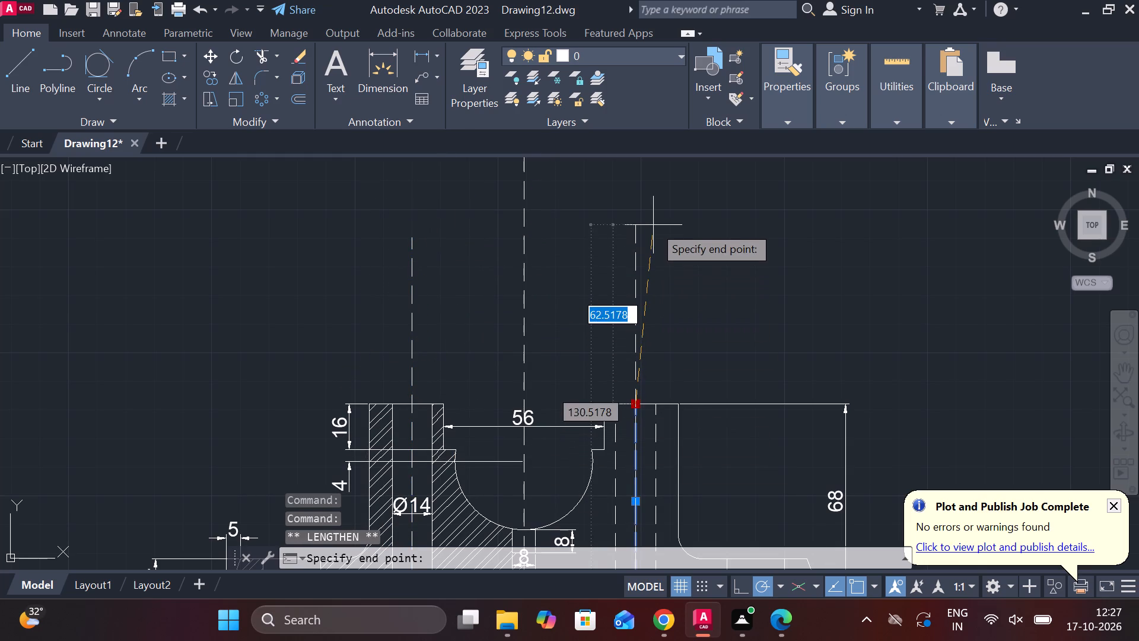
click(653, 225)
key(Escape)
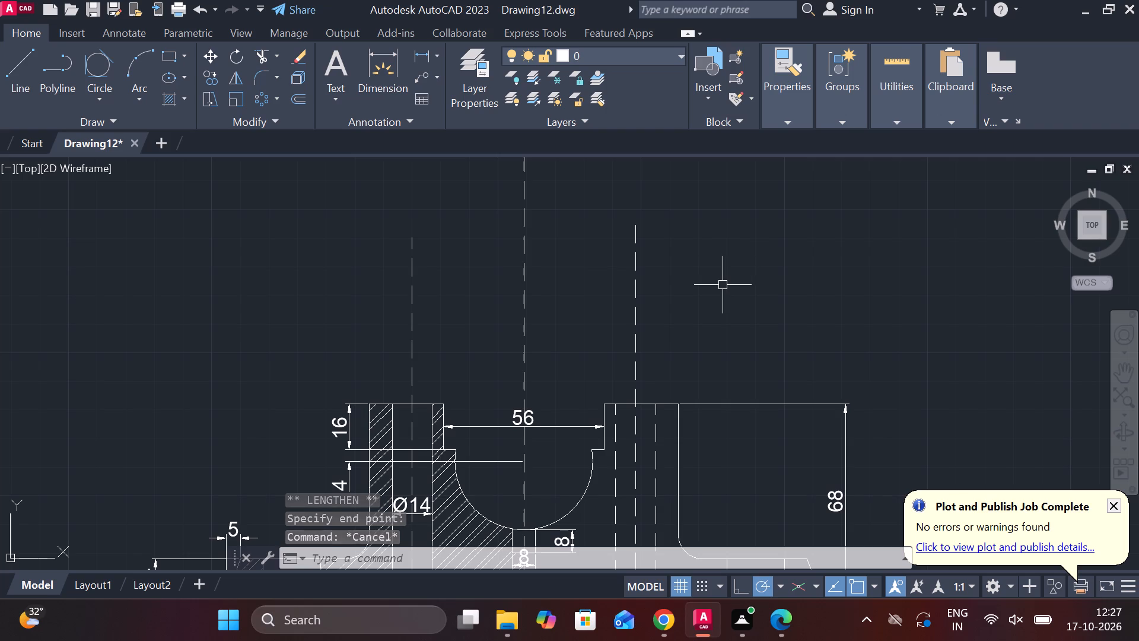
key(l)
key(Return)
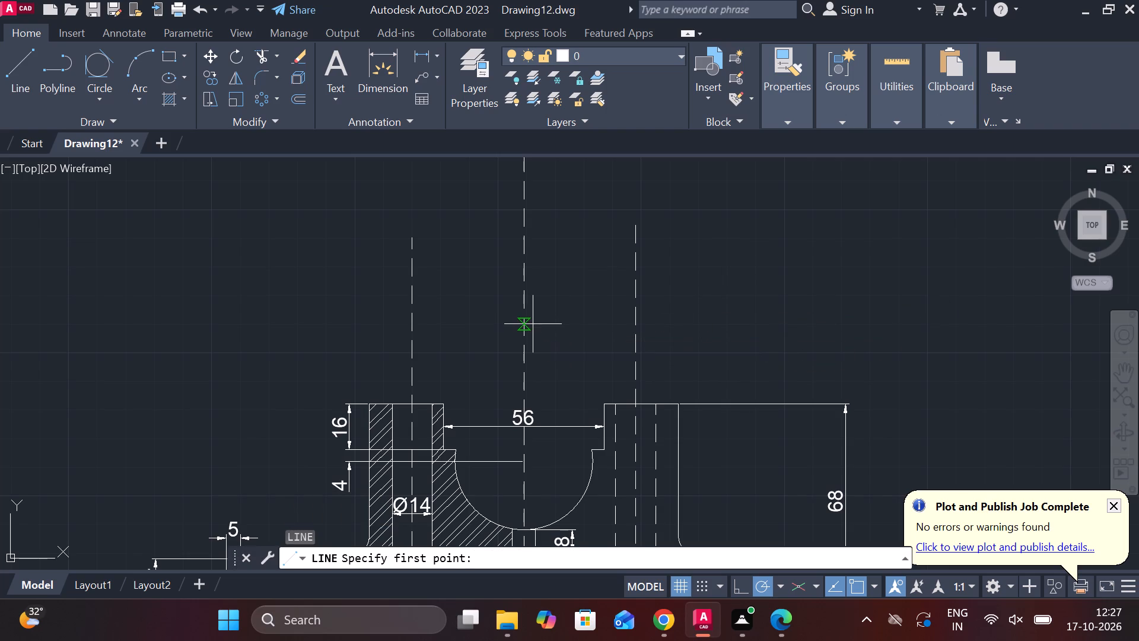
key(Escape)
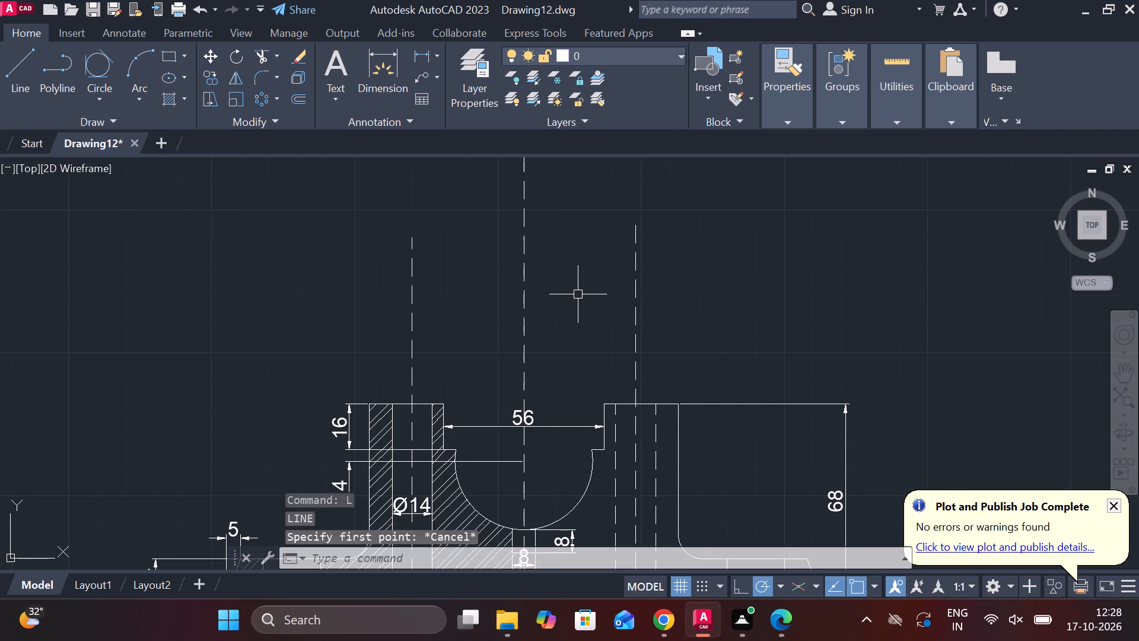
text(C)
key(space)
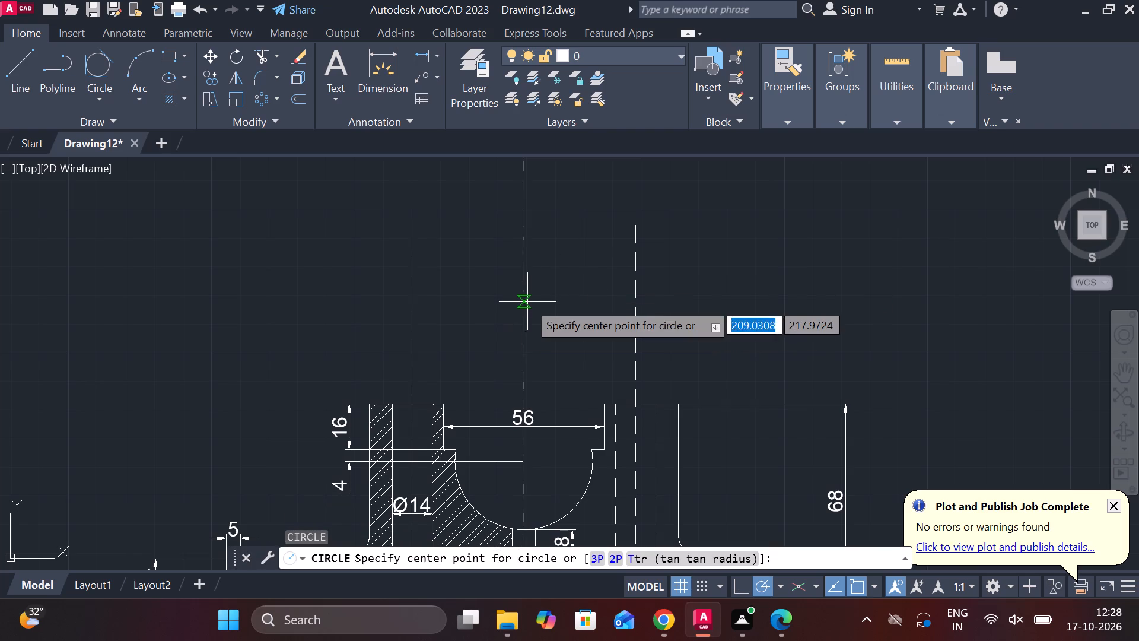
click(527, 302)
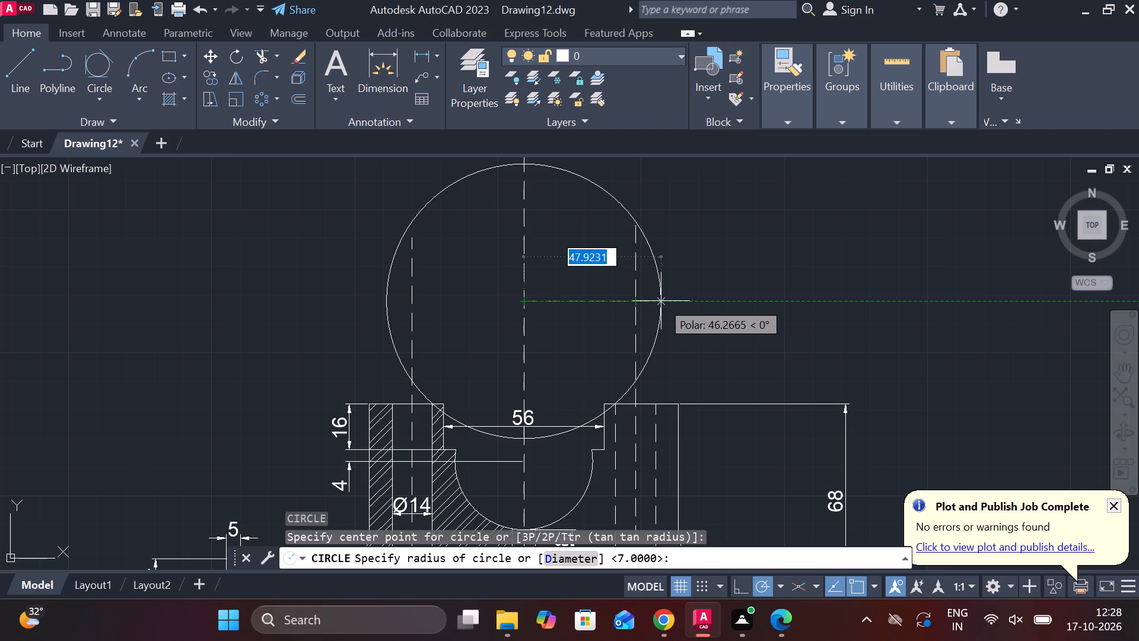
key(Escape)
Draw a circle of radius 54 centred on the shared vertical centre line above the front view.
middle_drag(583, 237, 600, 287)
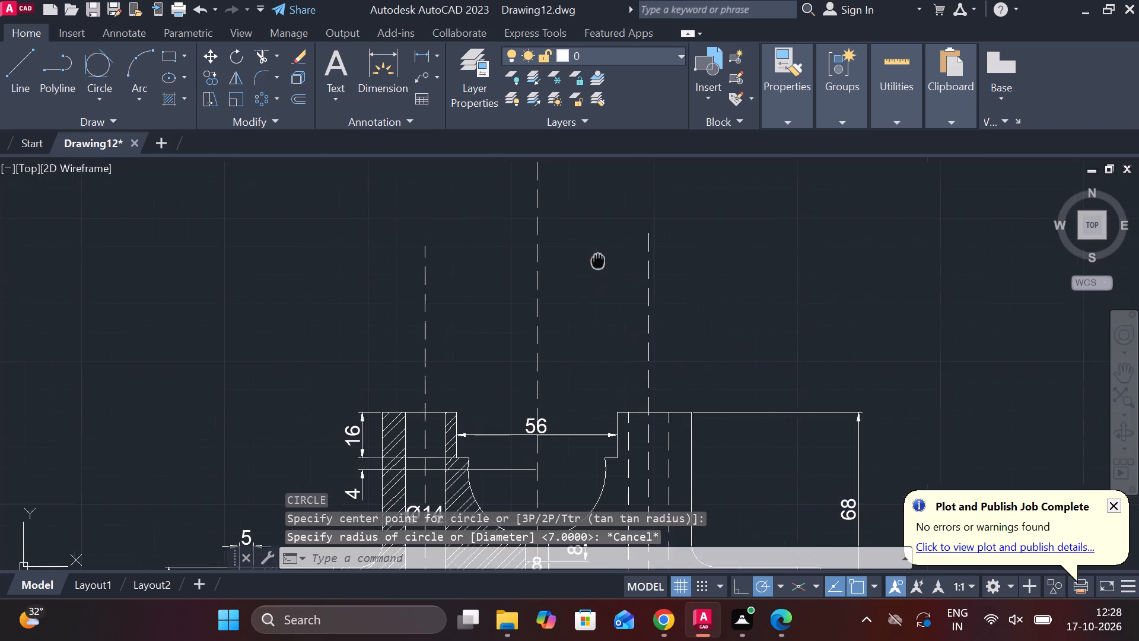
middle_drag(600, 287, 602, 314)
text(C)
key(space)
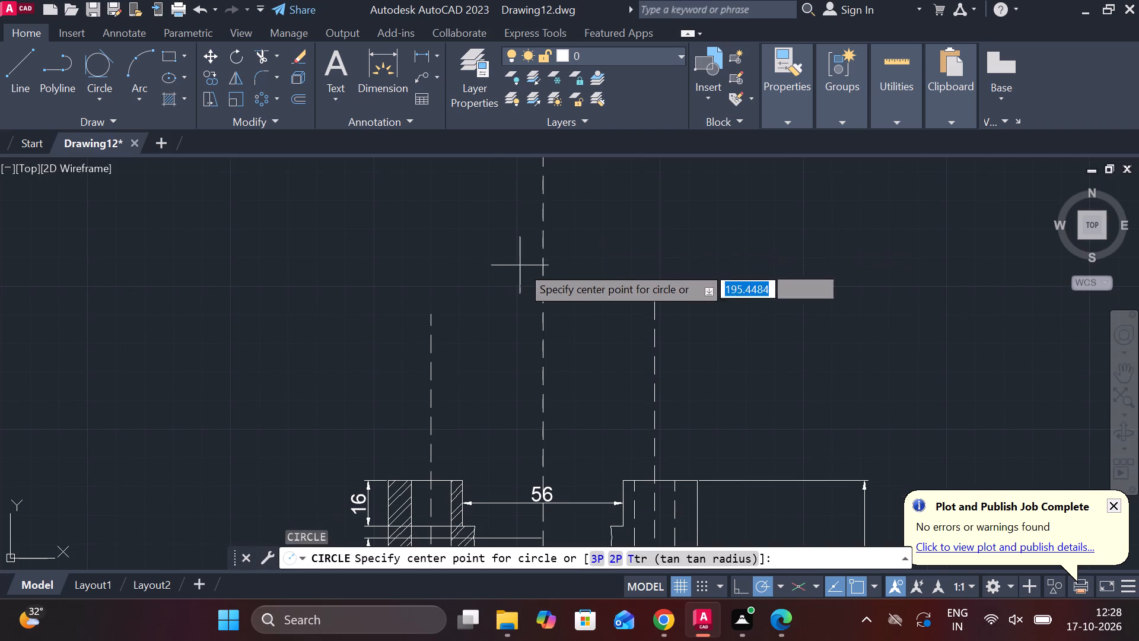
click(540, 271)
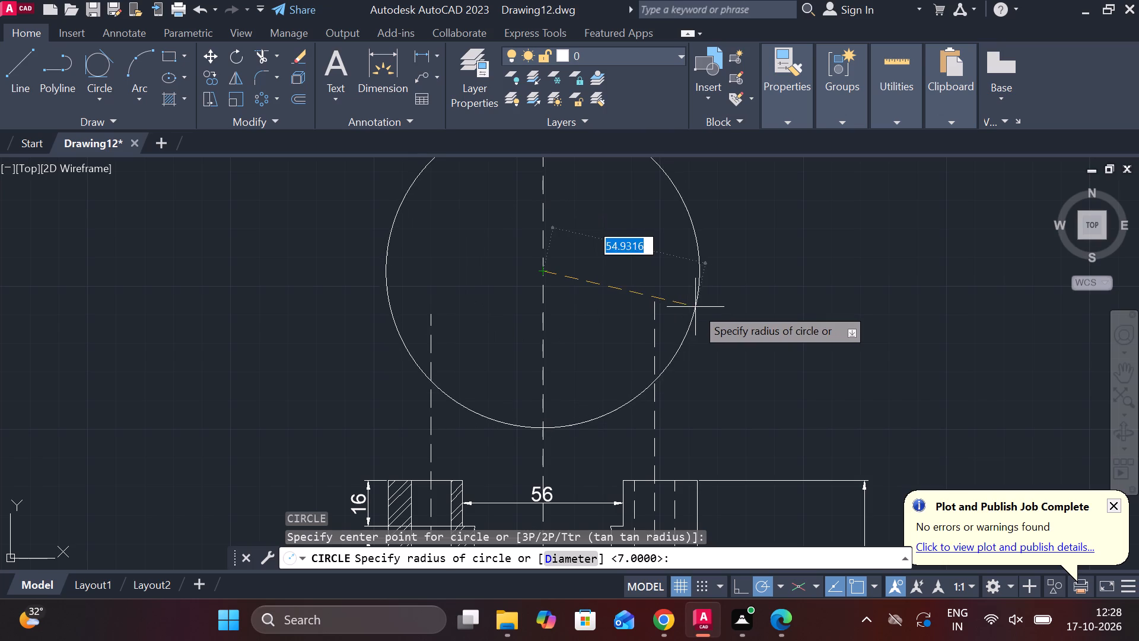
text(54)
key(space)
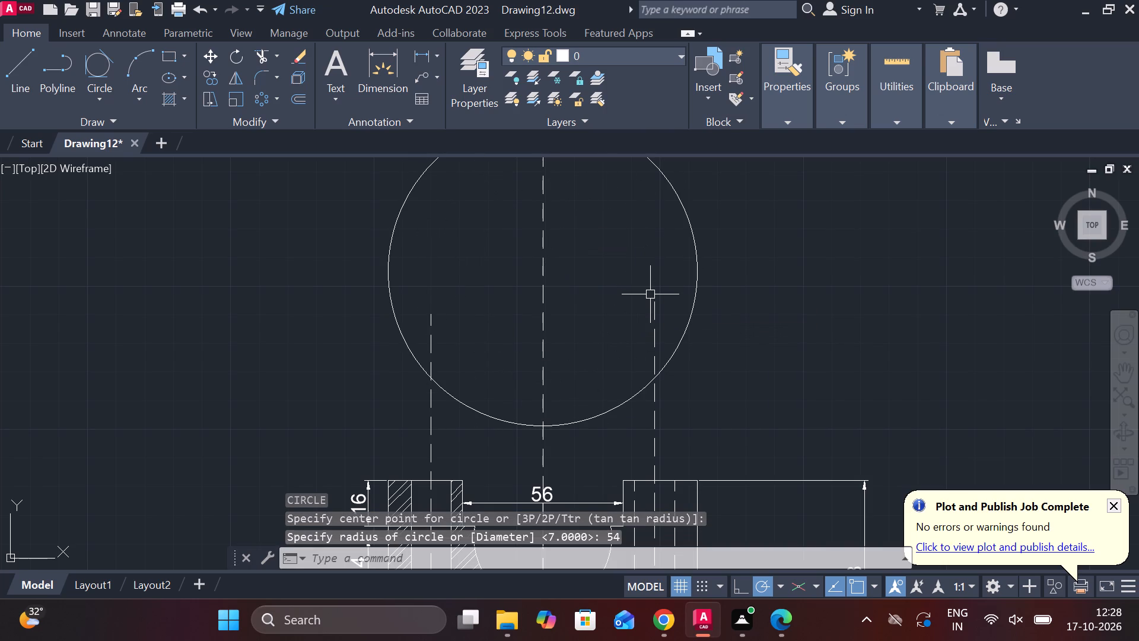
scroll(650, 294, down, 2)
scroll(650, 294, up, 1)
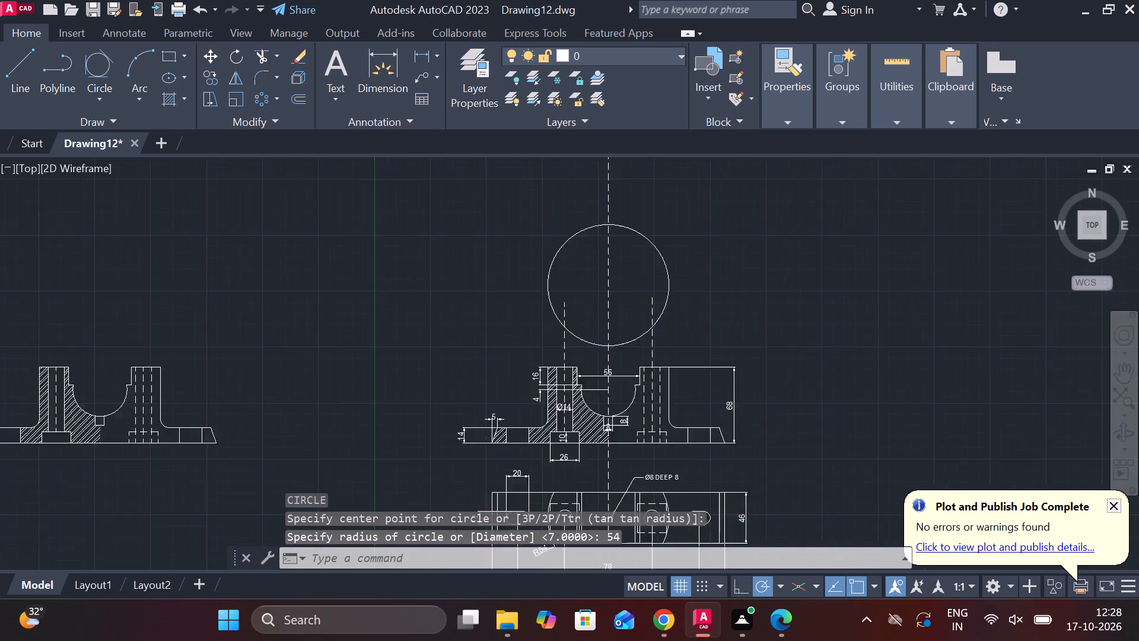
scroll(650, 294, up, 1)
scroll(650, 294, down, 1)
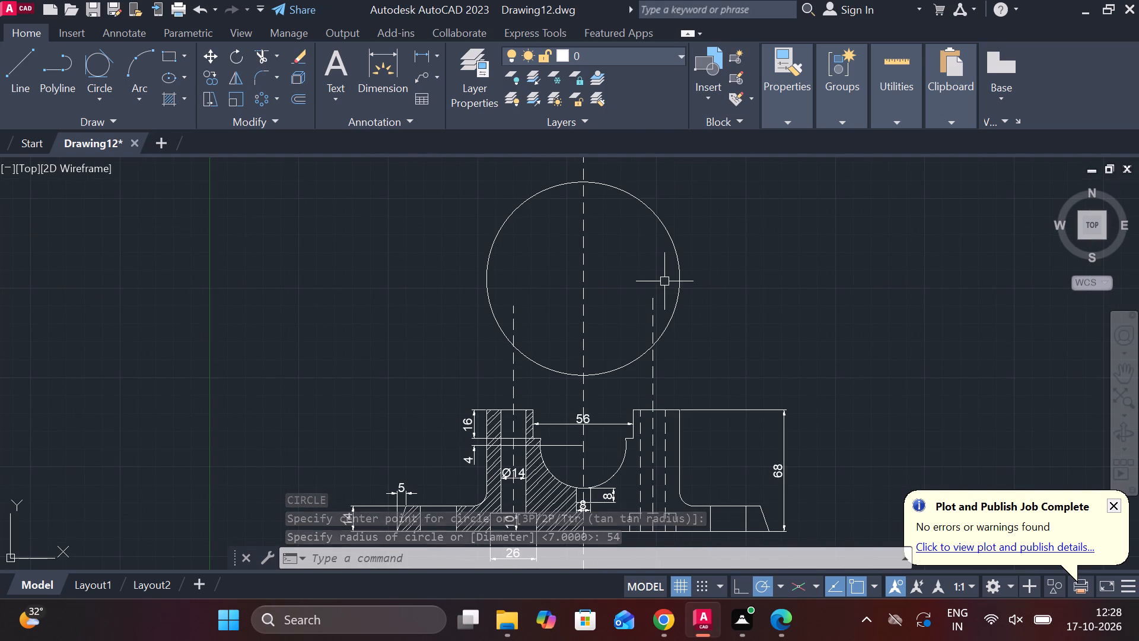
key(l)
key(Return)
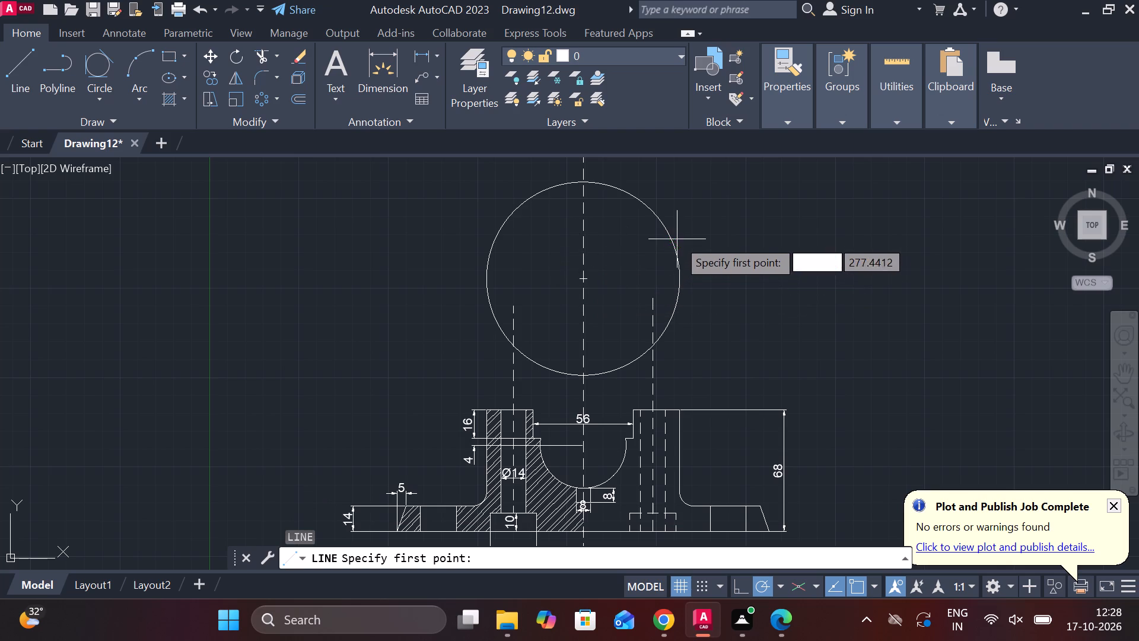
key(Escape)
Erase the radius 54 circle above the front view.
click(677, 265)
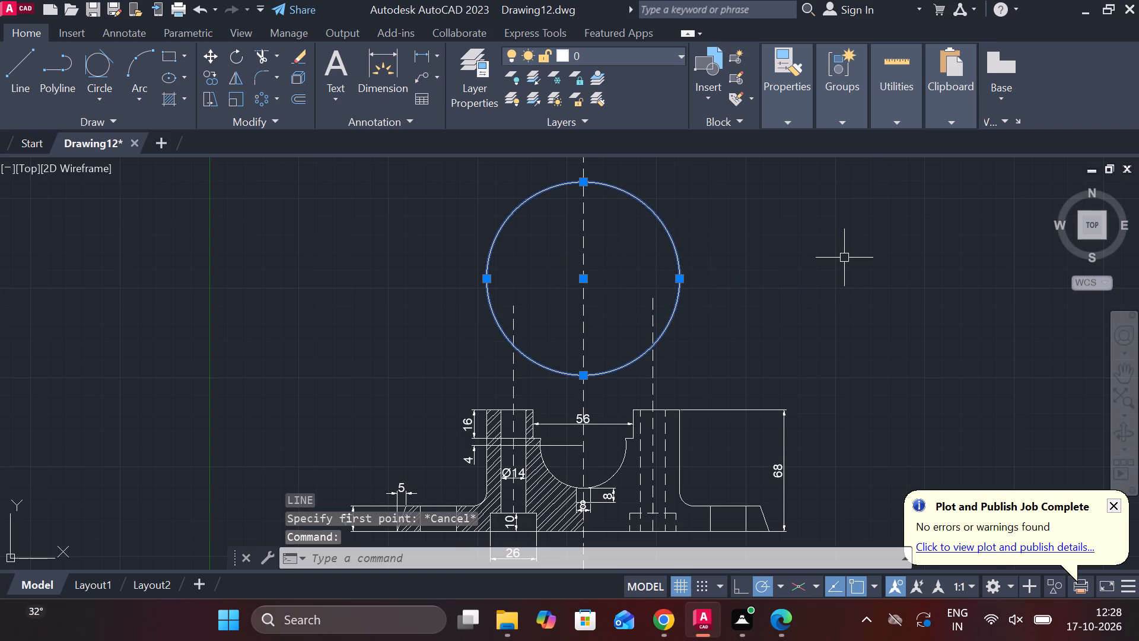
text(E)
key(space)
Draw a horizontal line from the upper end of the sectioned side's bolt-hole centre line to just past the other bolt-hole centre line.
scroll(672, 278, down, 1)
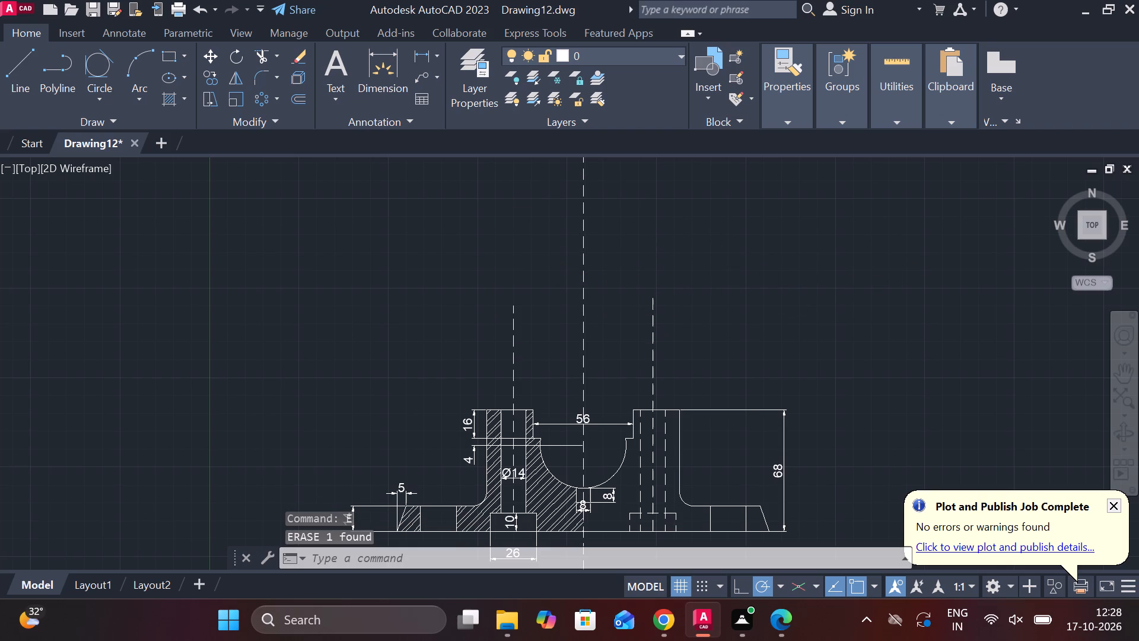
key(l)
key(Return)
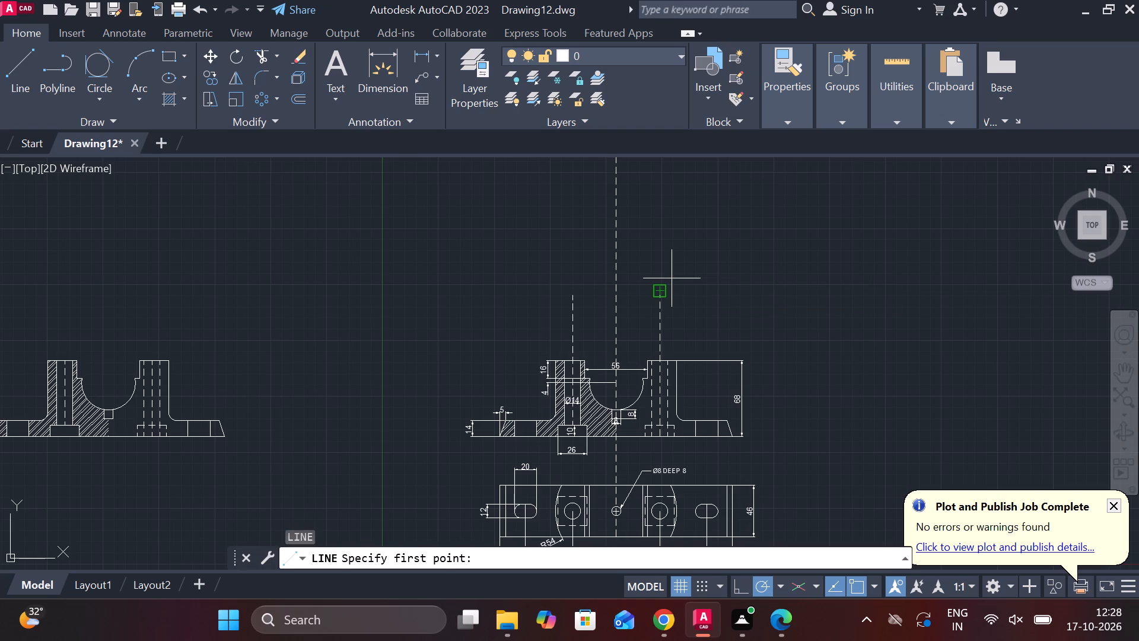
scroll(676, 275, up, 1)
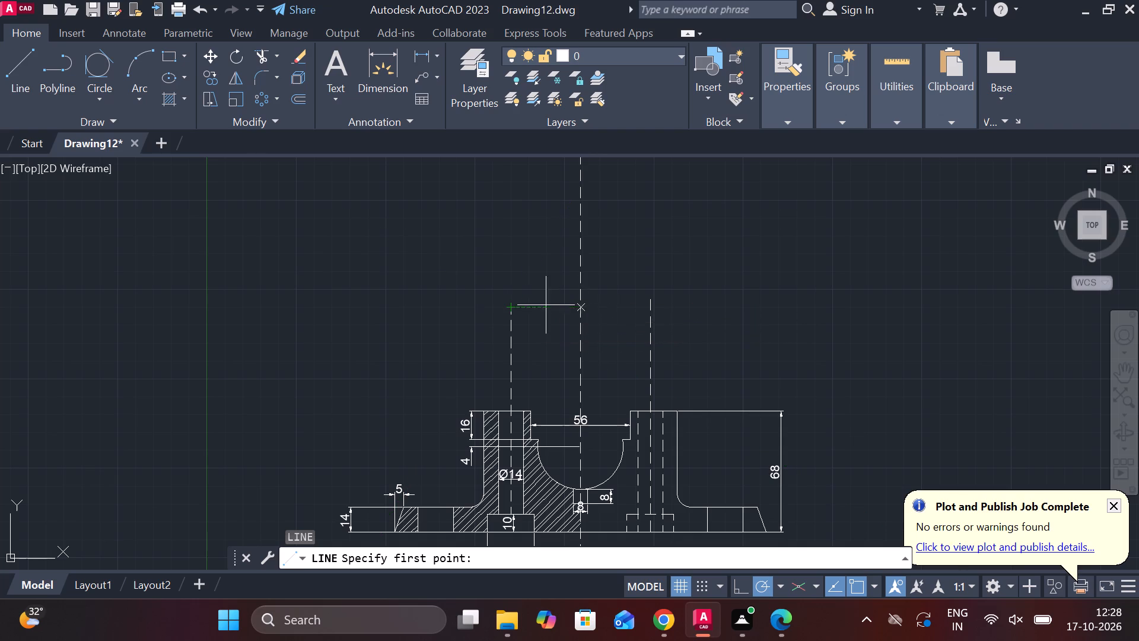
click(513, 313)
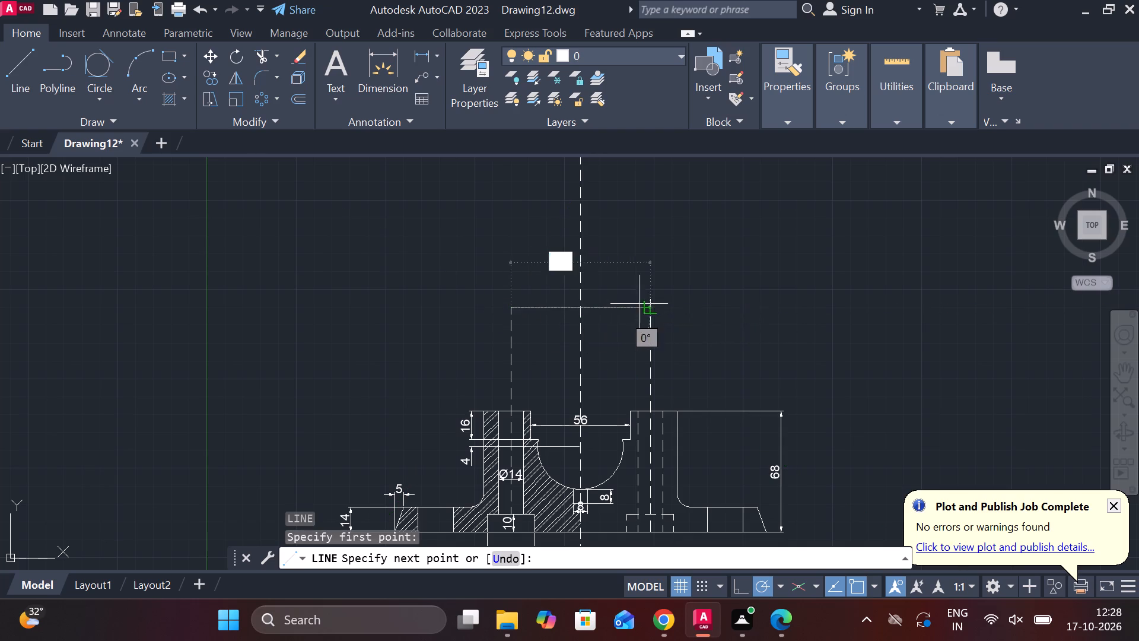
scroll(650, 306, up, 3)
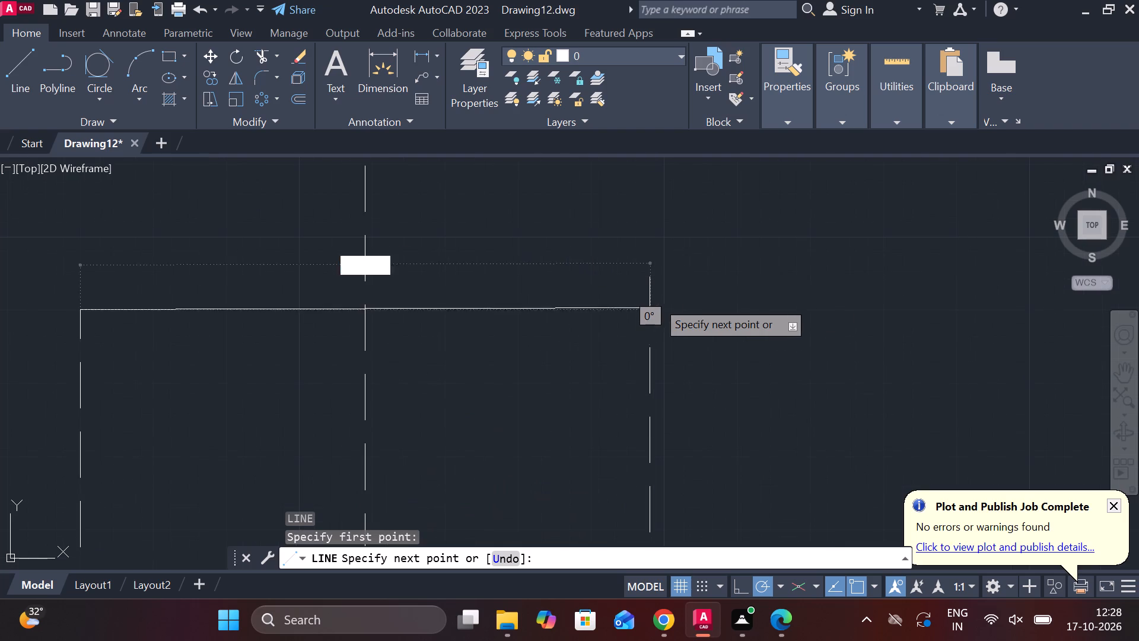
scroll(699, 309, down, 2)
click(699, 306)
key(Escape)
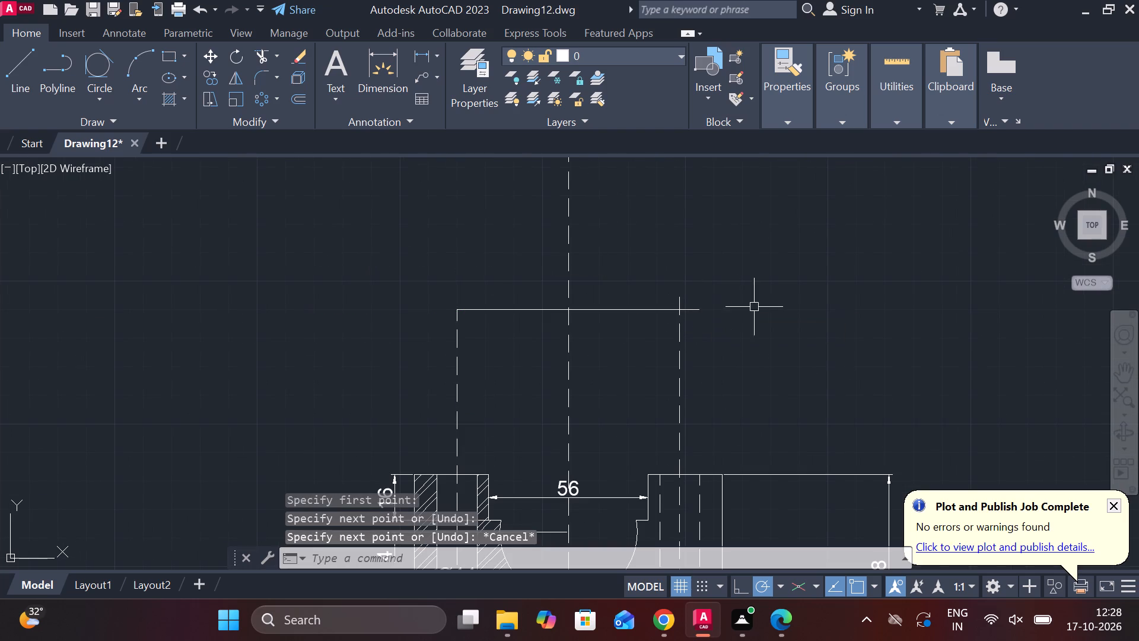
Trim the horizontal line's overhang and the stub of the unsectioned side's bolt-hole centre line where they cross.
text(TR)
key(space)
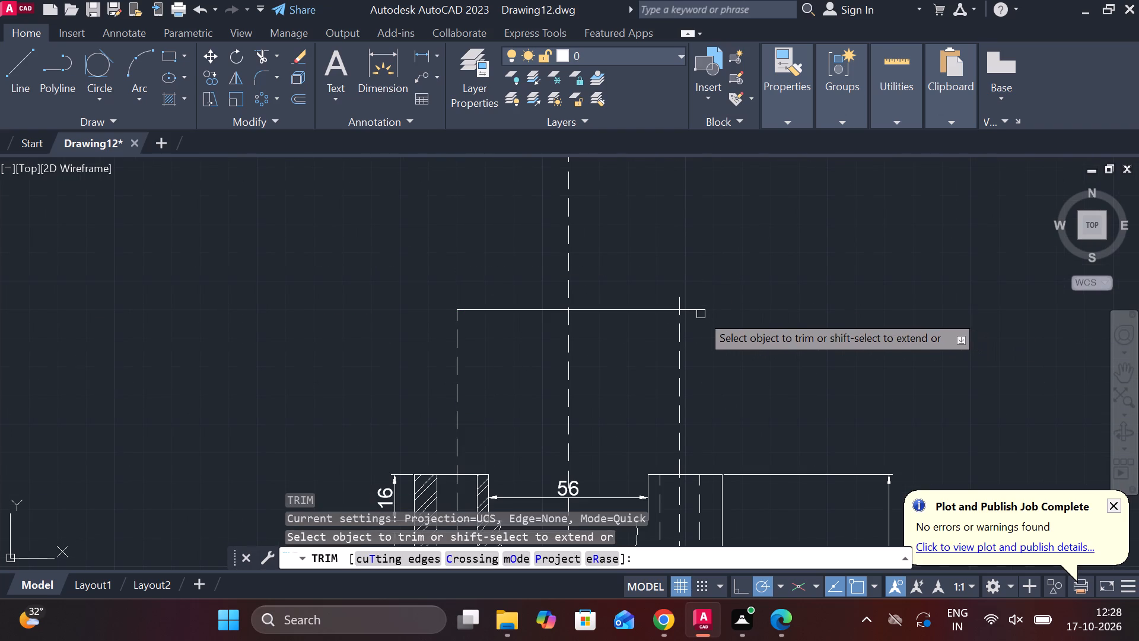
click(698, 312)
click(679, 300)
key(Escape)
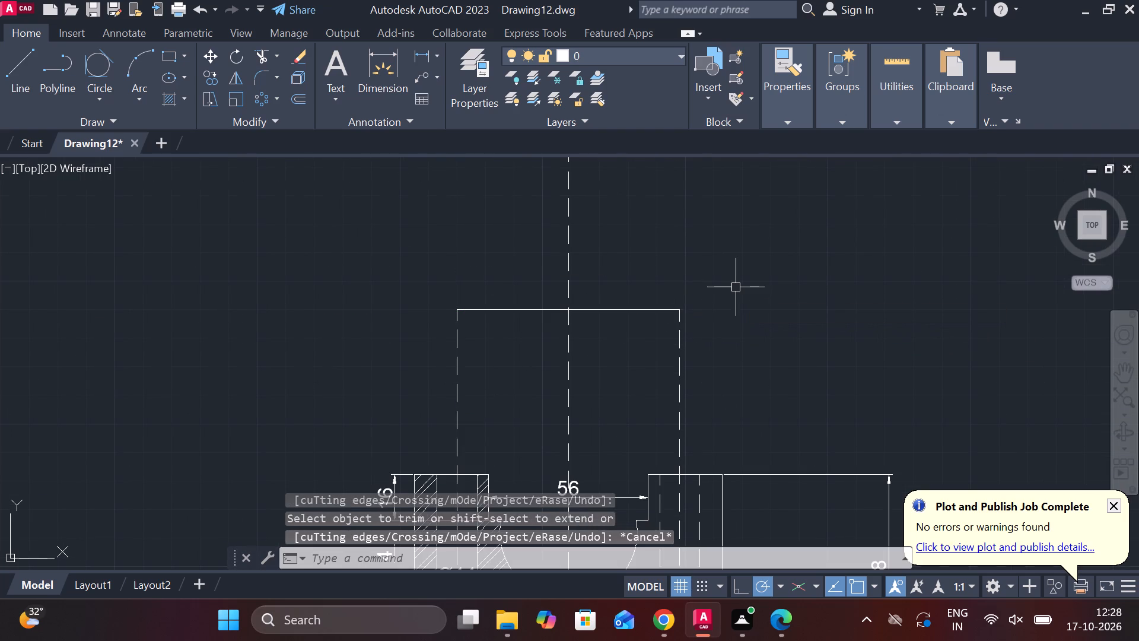
Draw a circle of radius 54 centred where the horizontal line meets the shared vertical centre line.
text(C)
key(space)
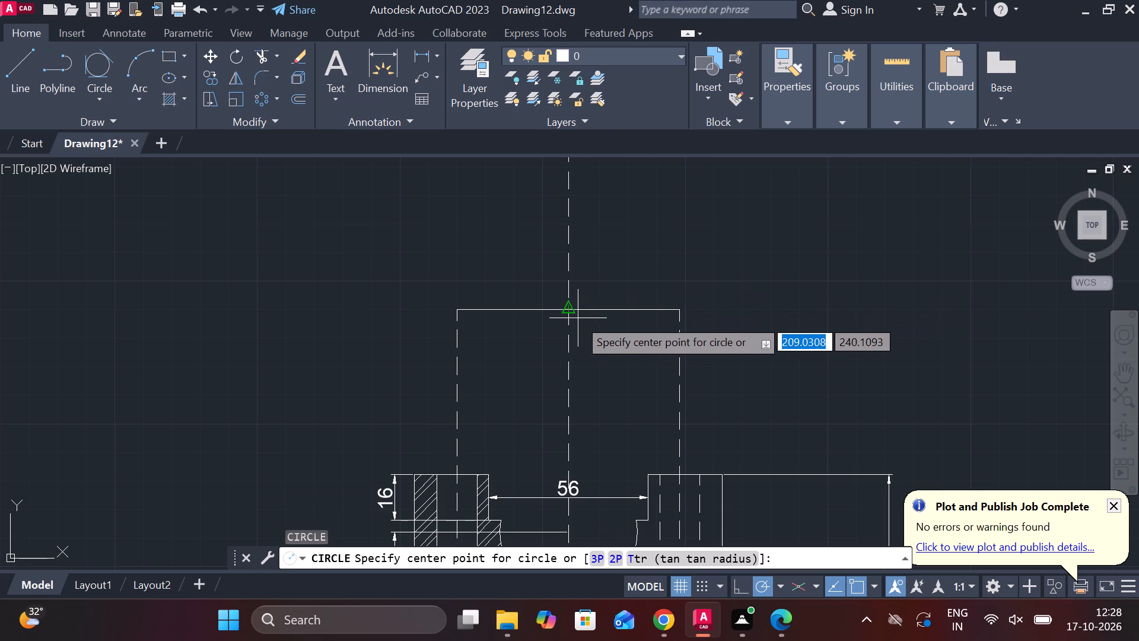
click(572, 312)
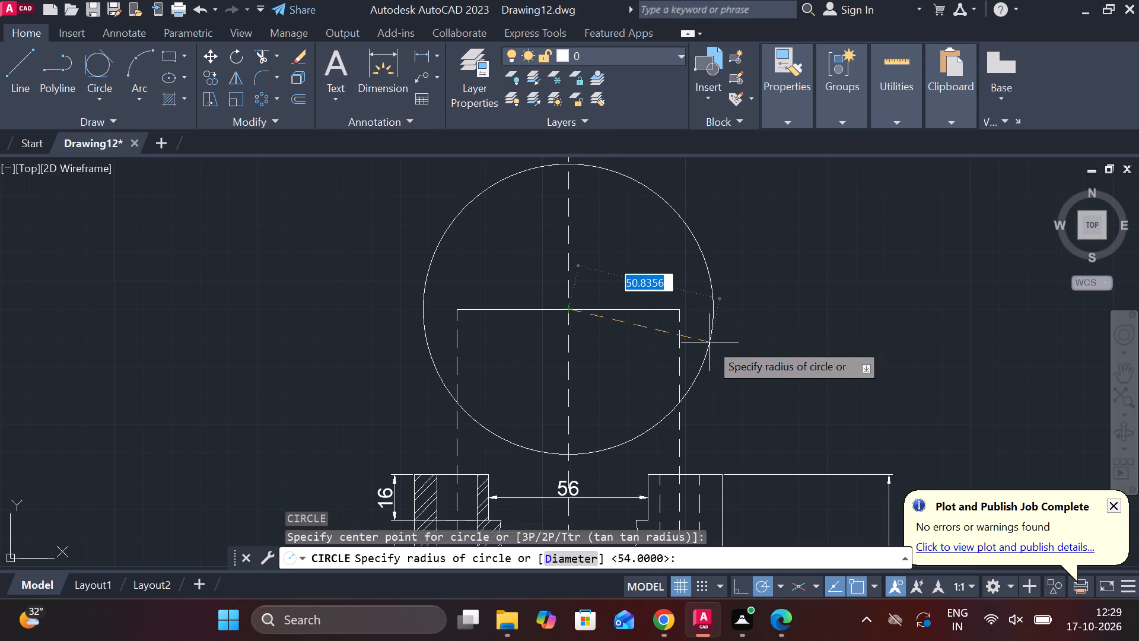
text(54)
key(space)
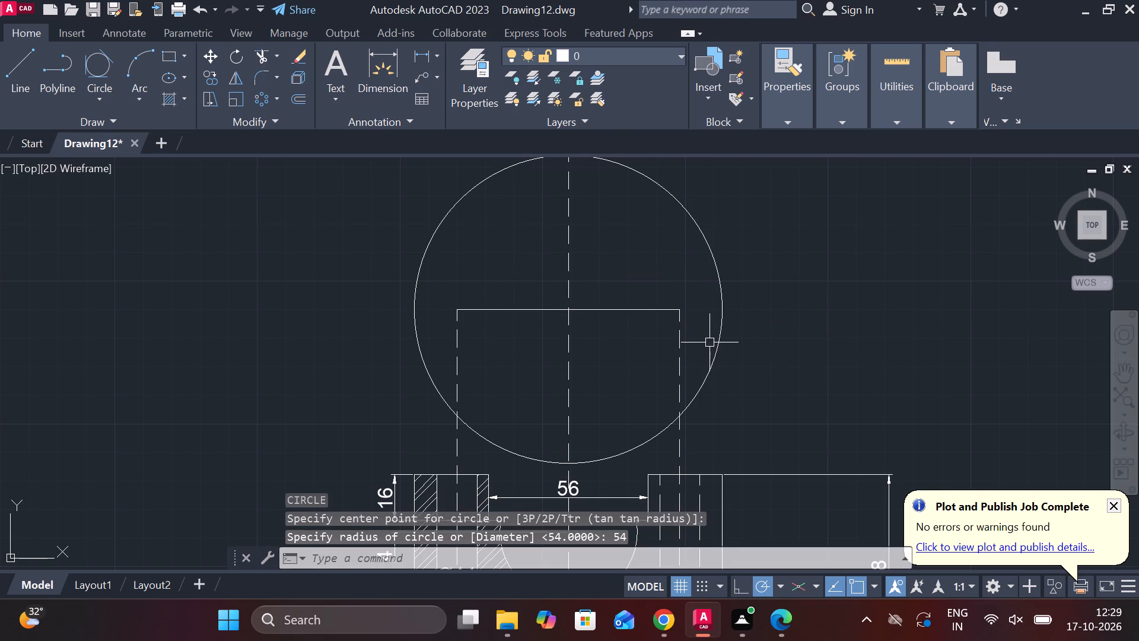
Lengthen the horizontal line at both ends so it extends well beyond the radius 54 circle.
click(634, 308)
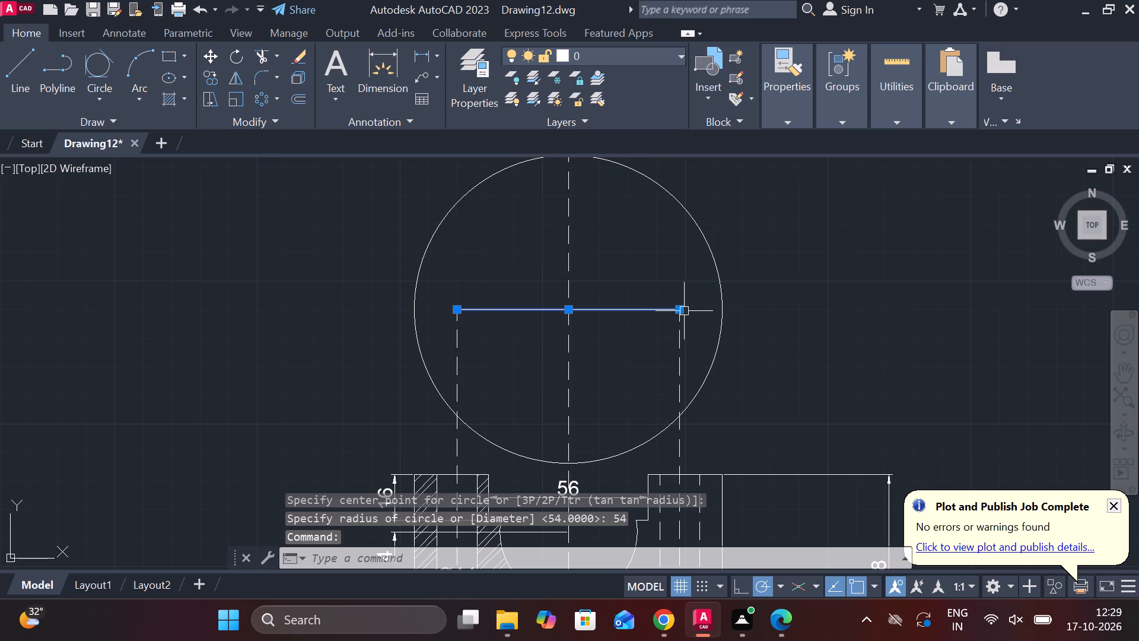
click(681, 310)
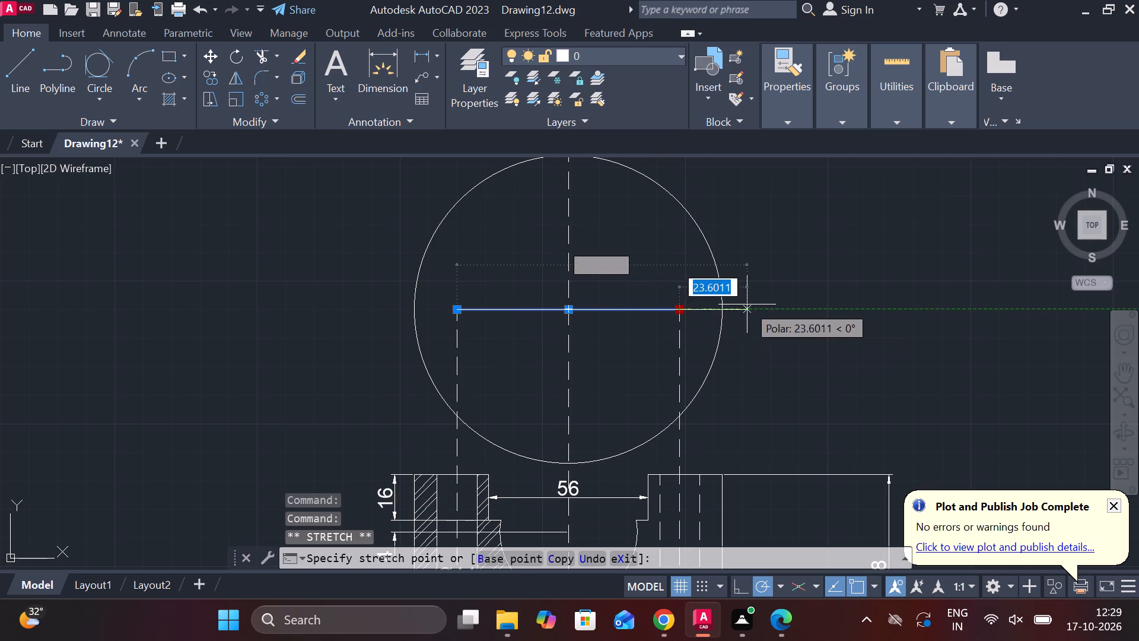
click(770, 304)
key(Escape)
click(497, 313)
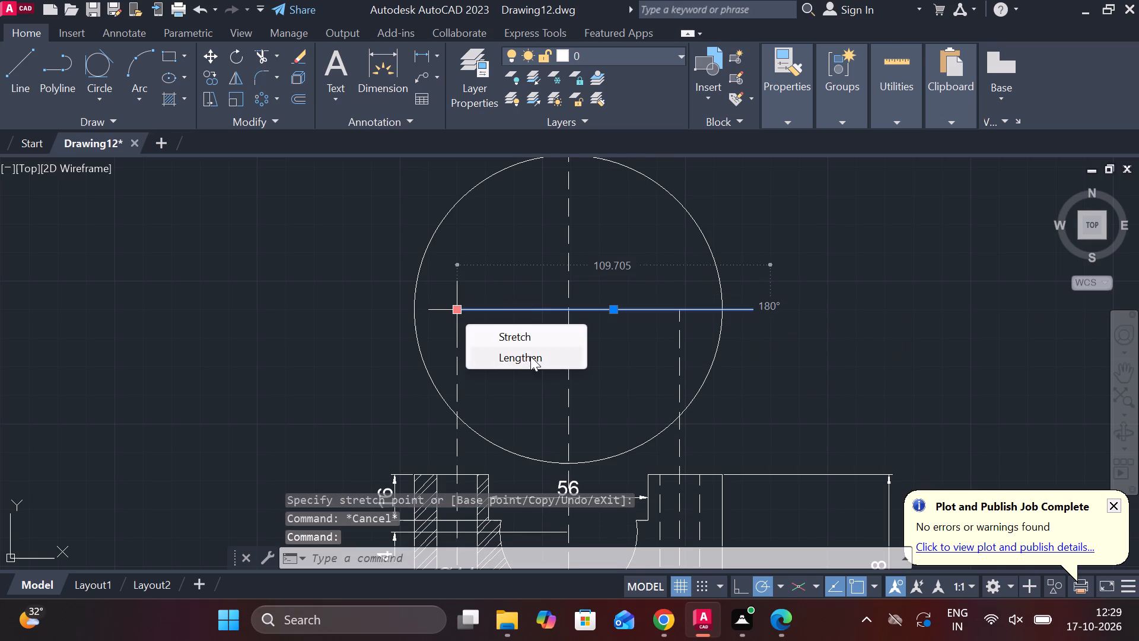
click(530, 356)
click(297, 327)
key(Escape)
Offset the horizontal line through the circle's centre by 23 to both sides, above and below.
click(608, 312)
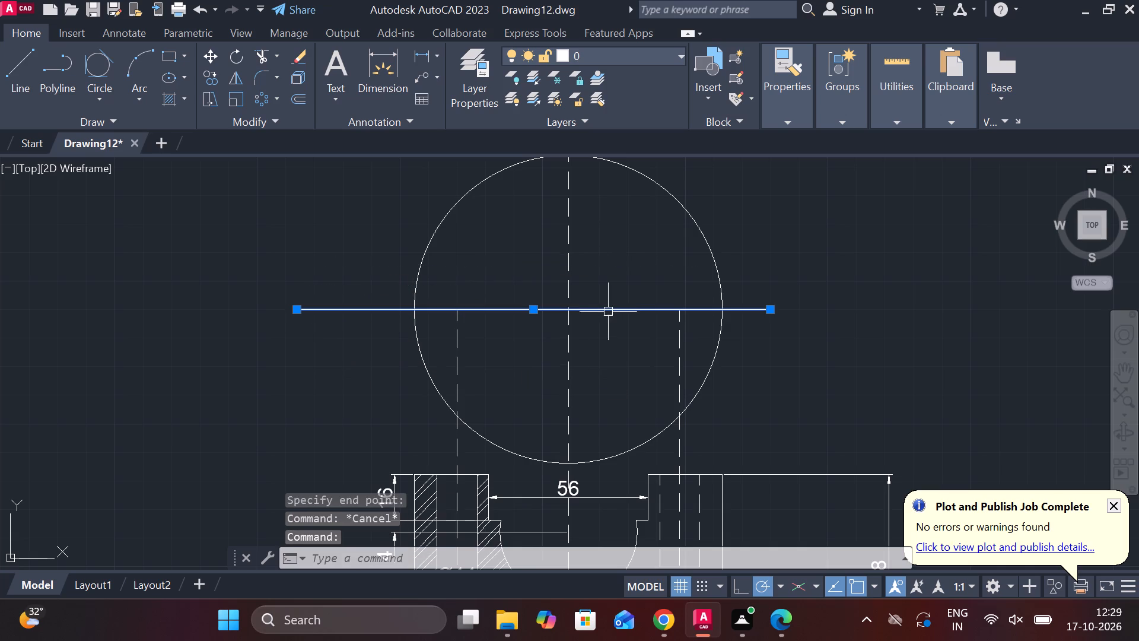
key(o)
key(Return)
key(Return)
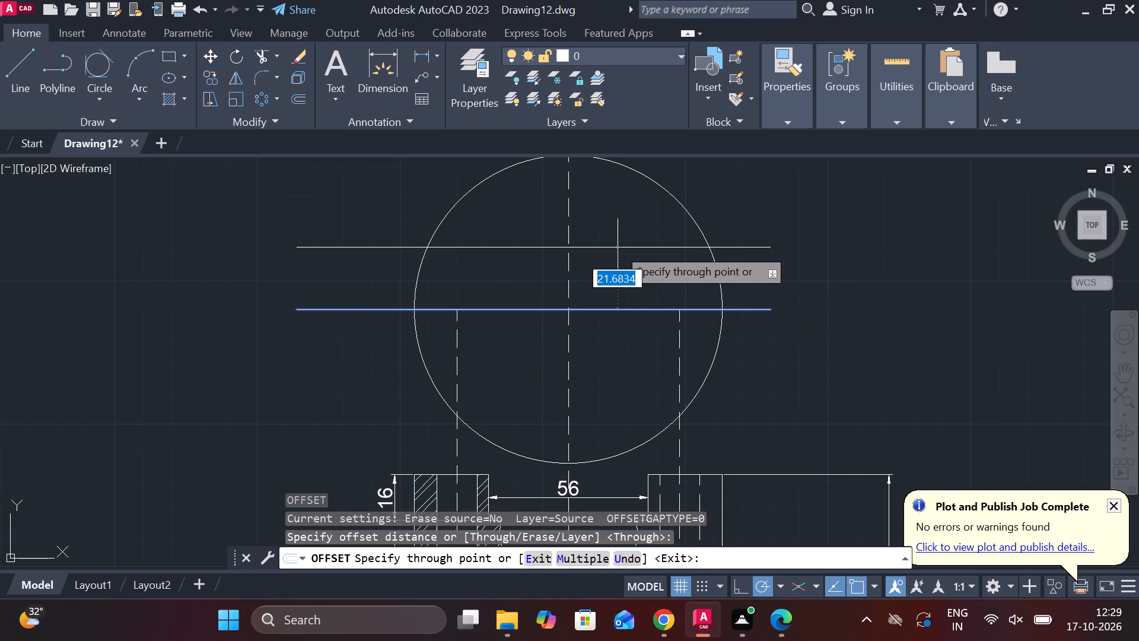
text(23)
key(space)
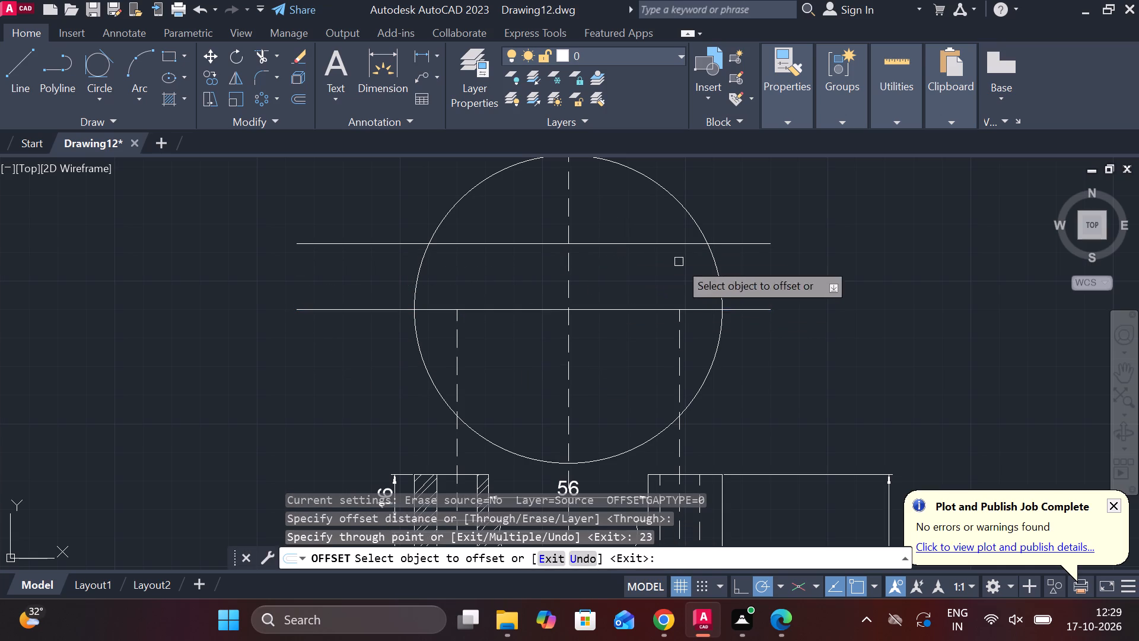
click(703, 310)
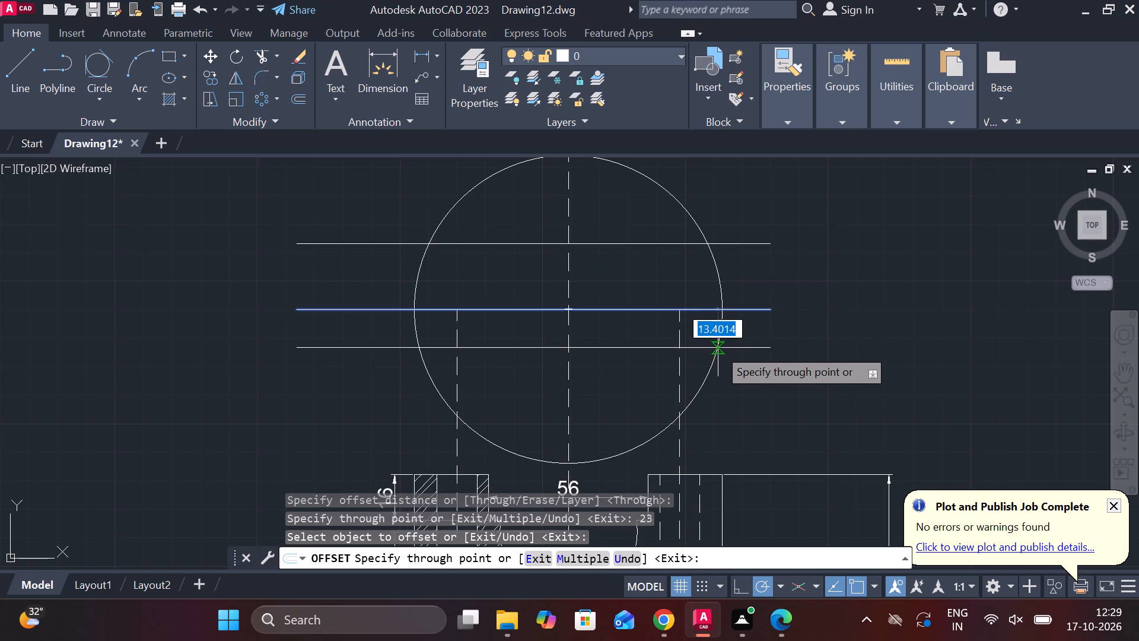
text(23)
key(space)
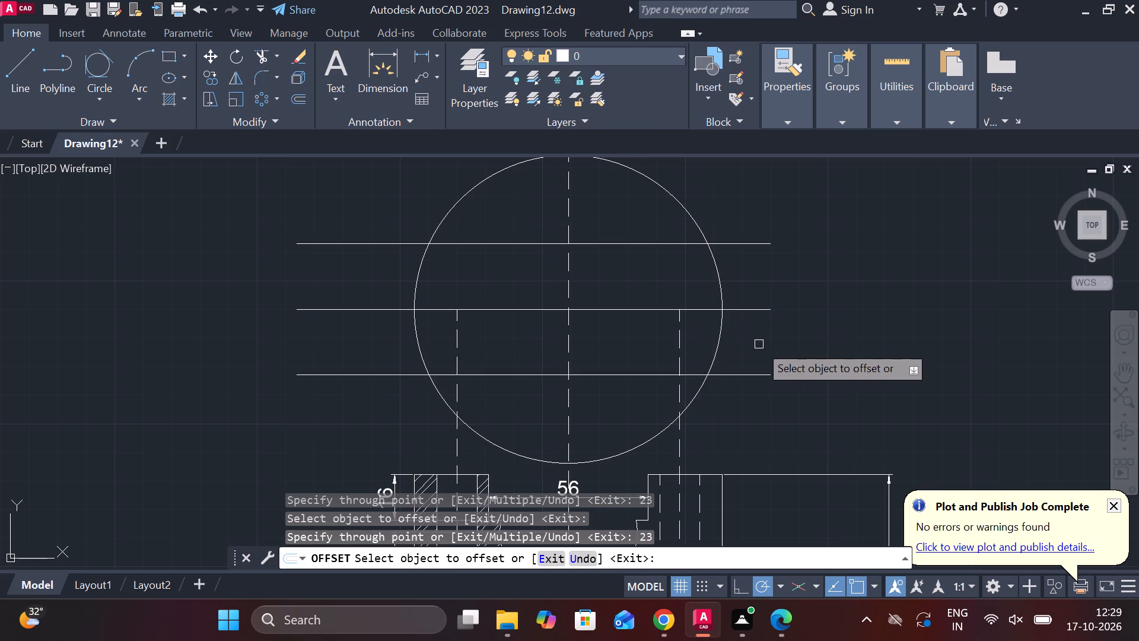
key(Escape)
Trim the ends of all three horizontal lines that extend beyond the radius 54 circle on both sides.
text(TR)
key(space)
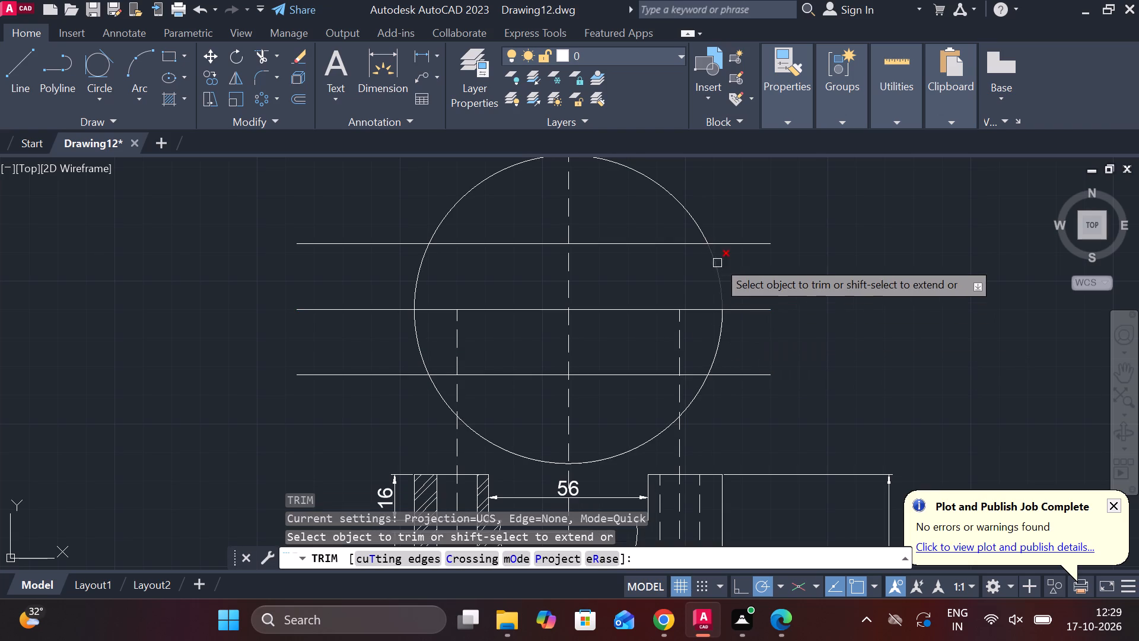
drag(717, 217, 747, 367)
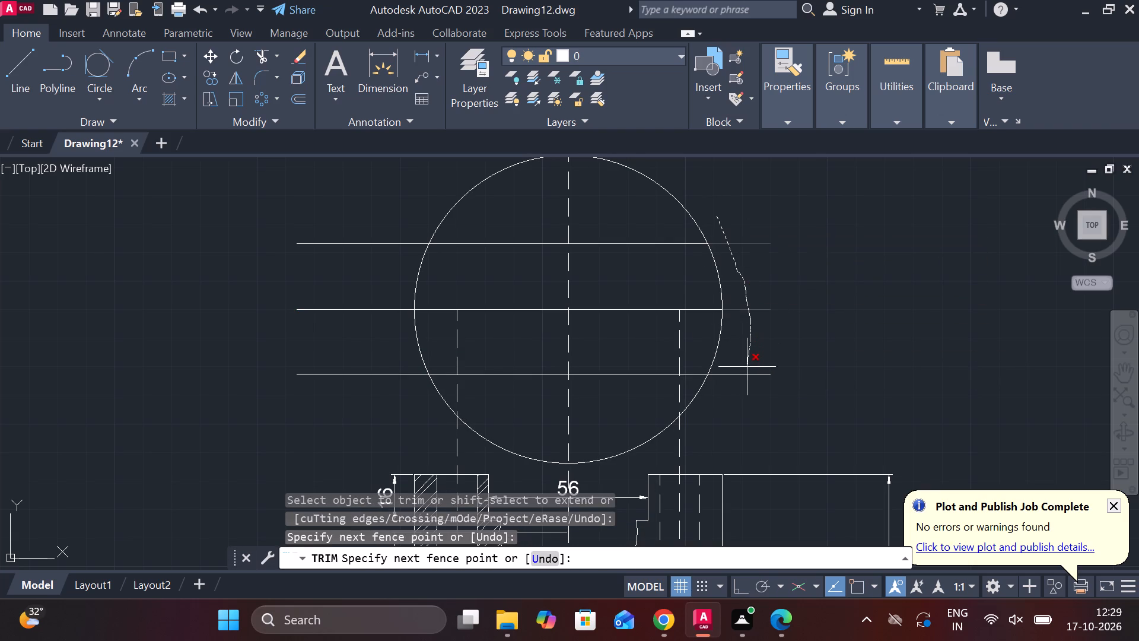
drag(747, 367, 737, 394)
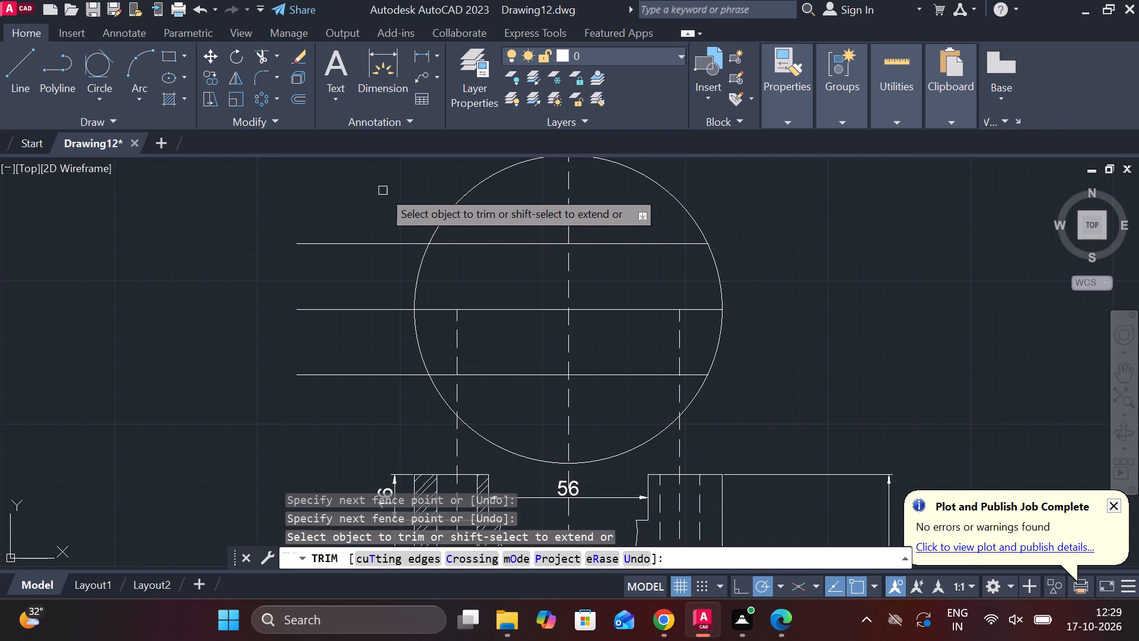
drag(381, 189, 371, 383)
double_click(371, 385)
click(371, 391)
Trim away the circle's arcs above the upper offset line and below the lower one, leaving a flat-sided outline.
drag(423, 202, 441, 207)
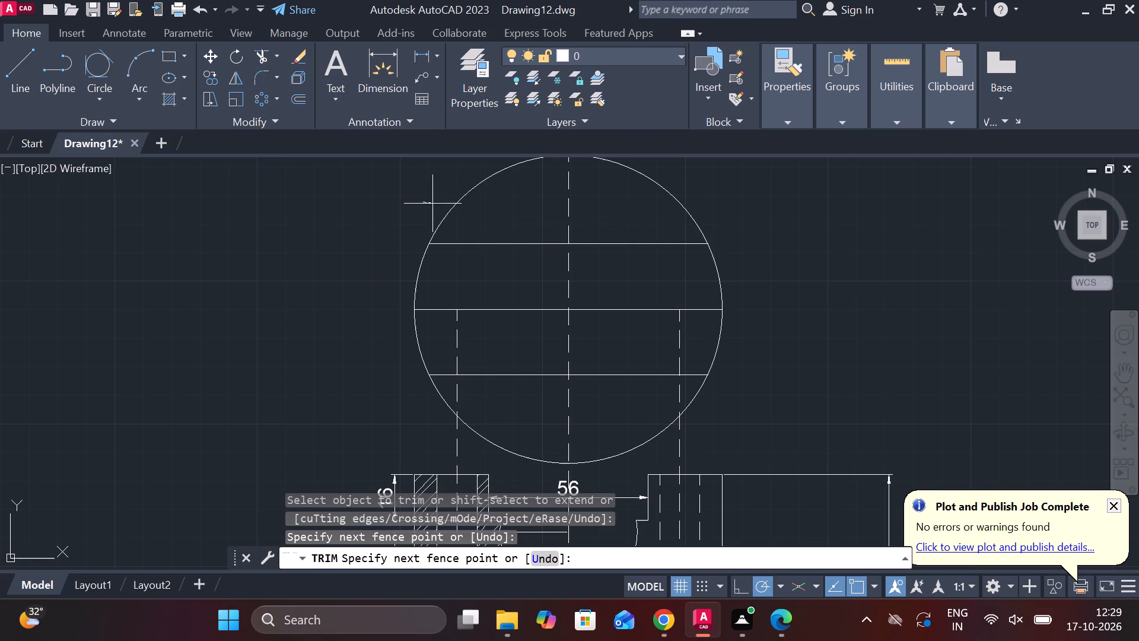
drag(441, 207, 499, 208)
click(499, 208)
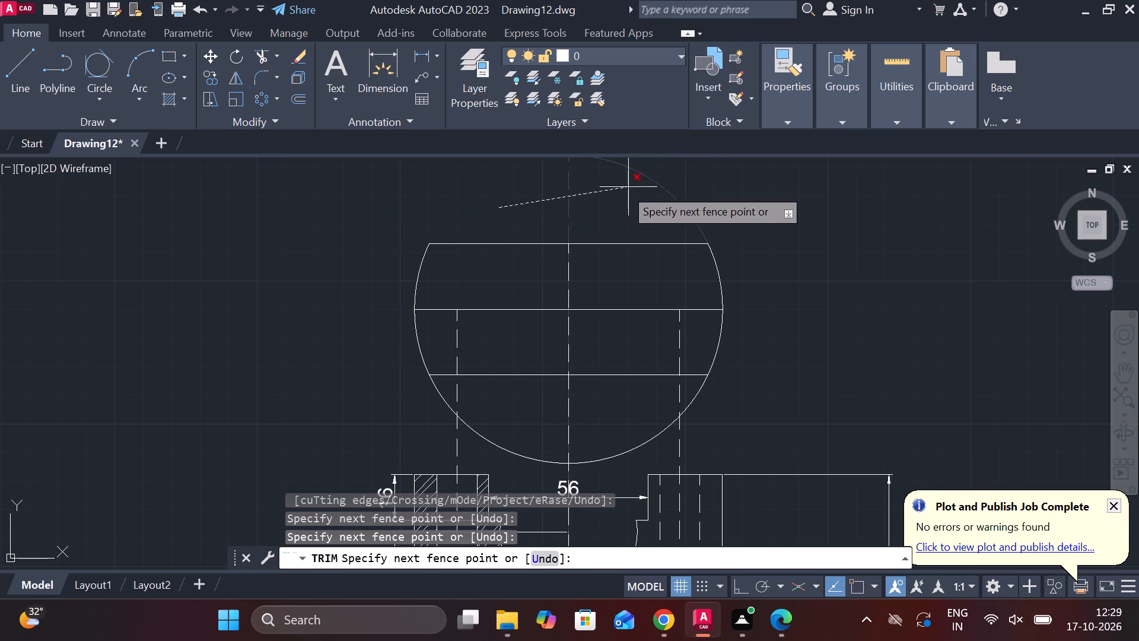
click(523, 198)
drag(702, 180, 639, 207)
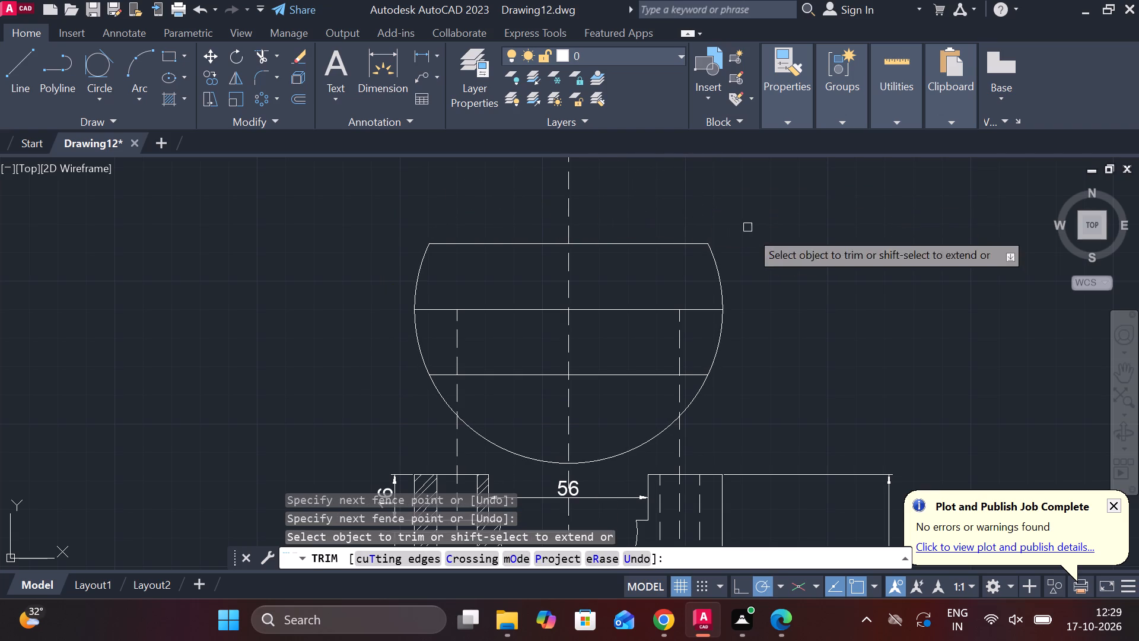
click(432, 389)
click(490, 446)
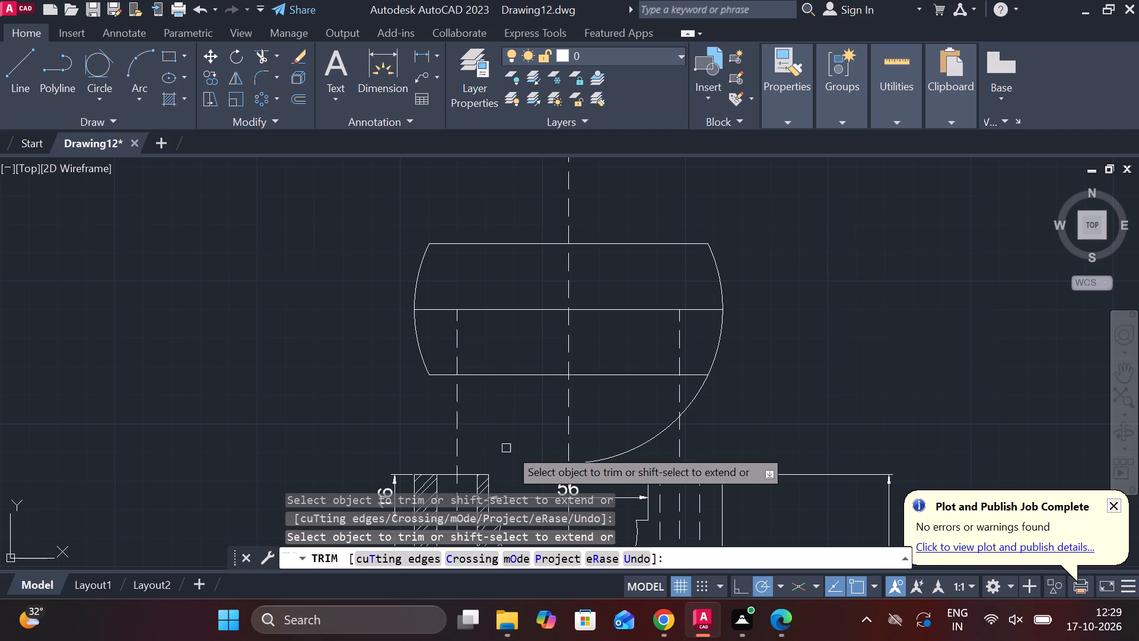
click(631, 451)
click(699, 395)
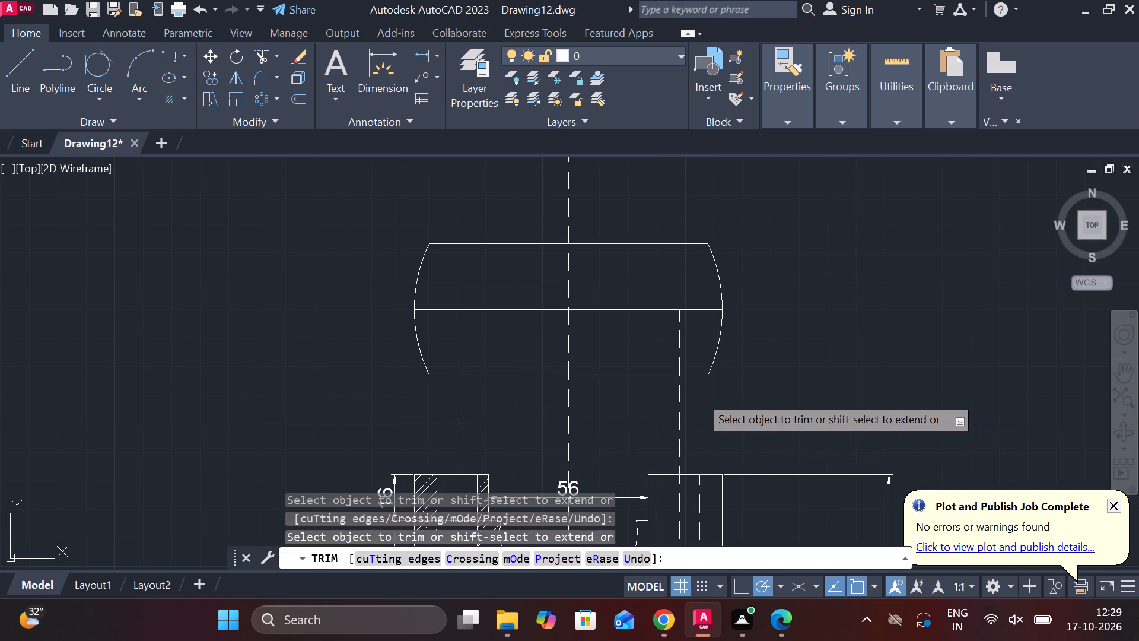
middle_drag(768, 344, 781, 346)
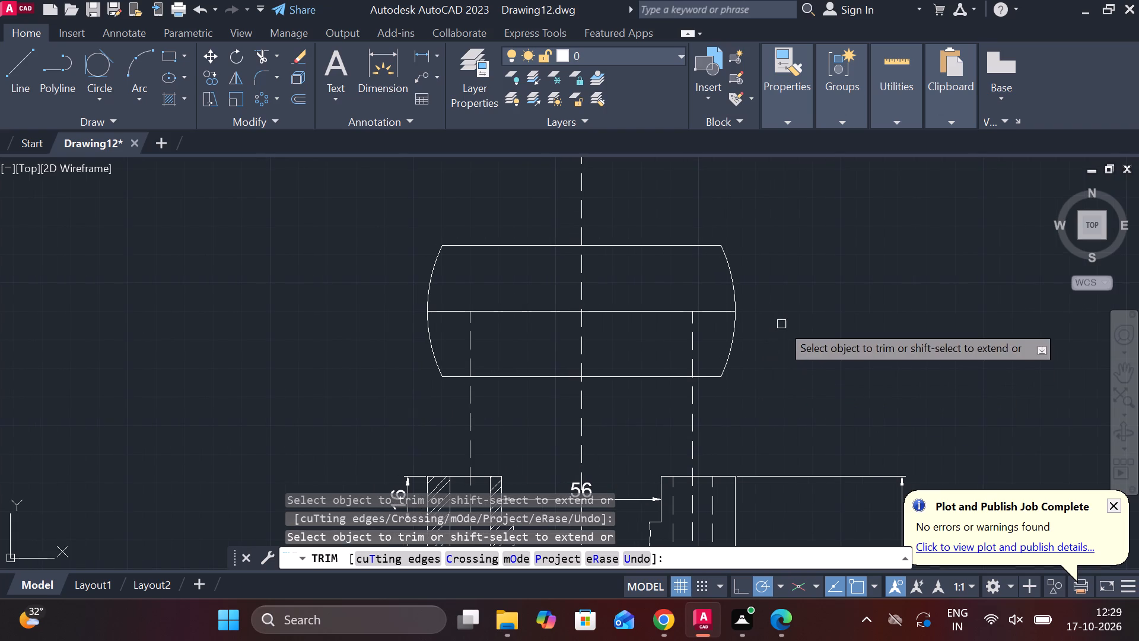
key(Escape)
Draw a 12 diameter circle at each point where the bolt-hole centre lines meet the middle horizontal line.
text(C)
key(space)
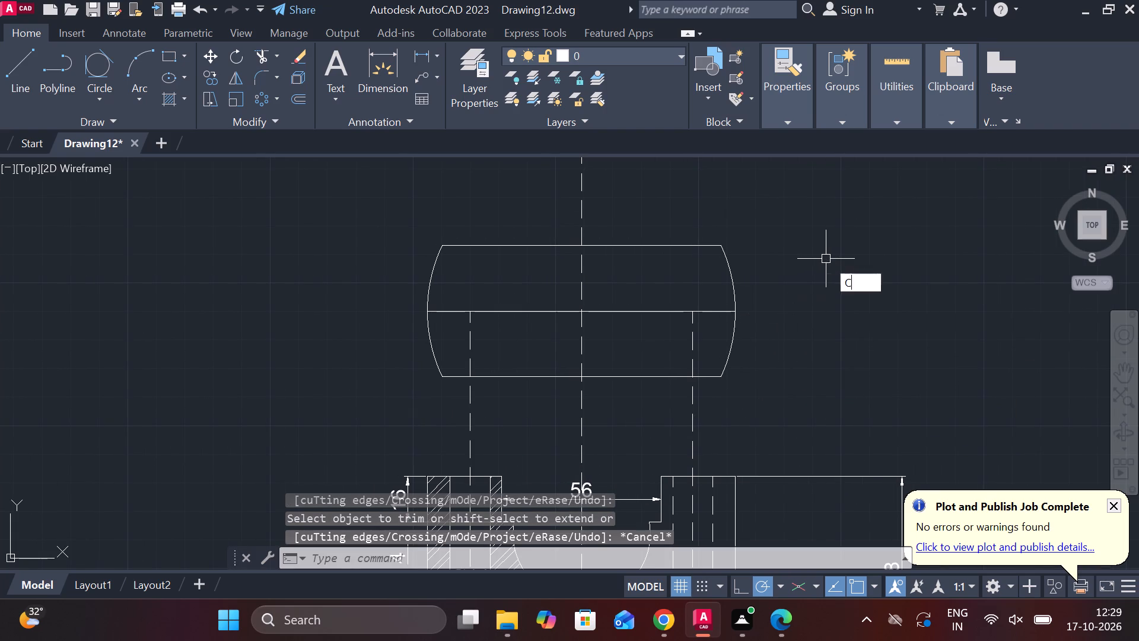
click(474, 306)
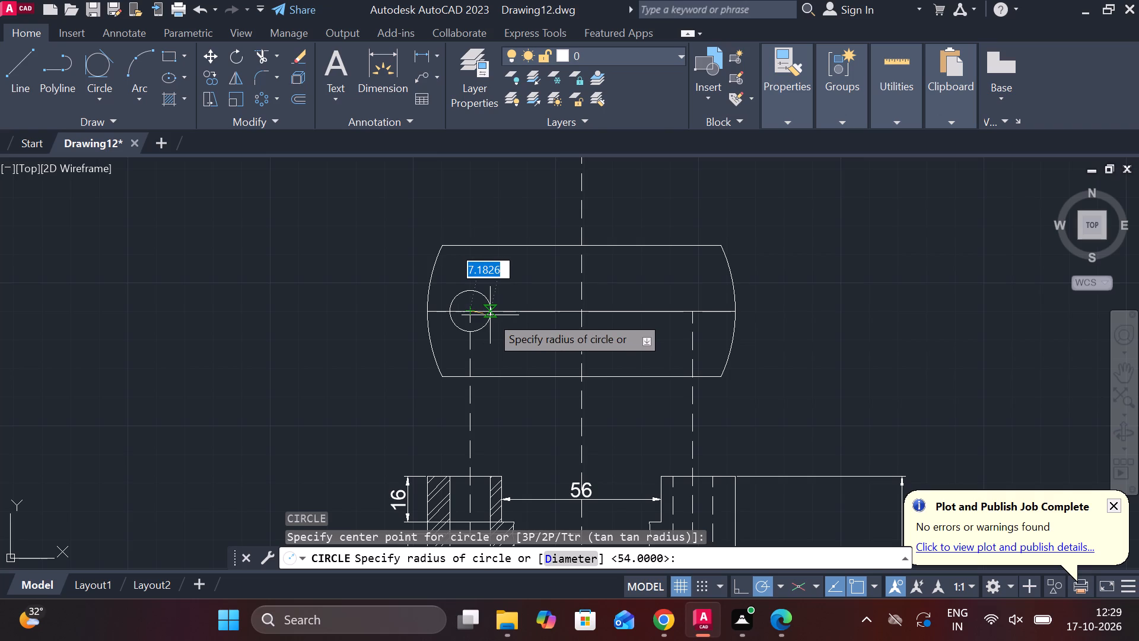
text(D 12)
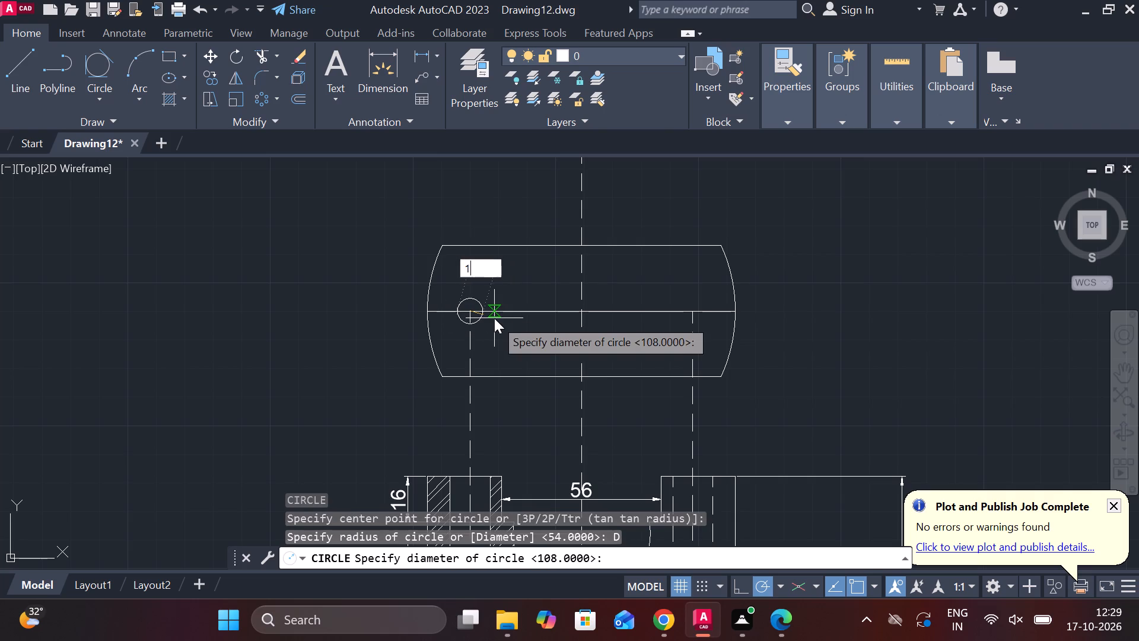
key(space)
key(space)
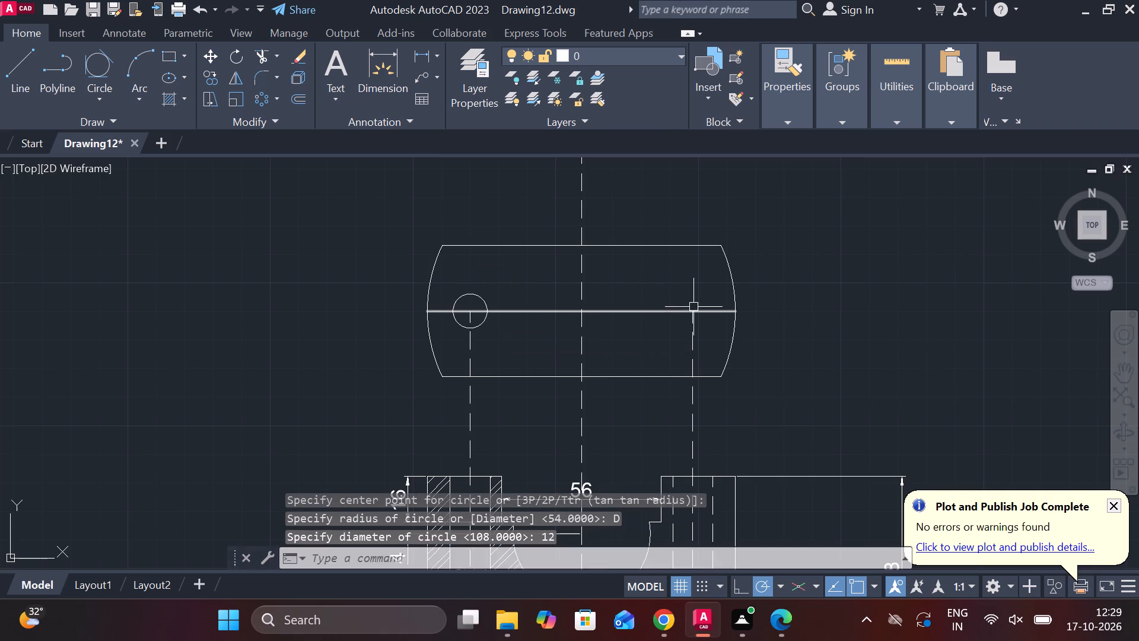
click(693, 313)
text(D 12)
key(space)
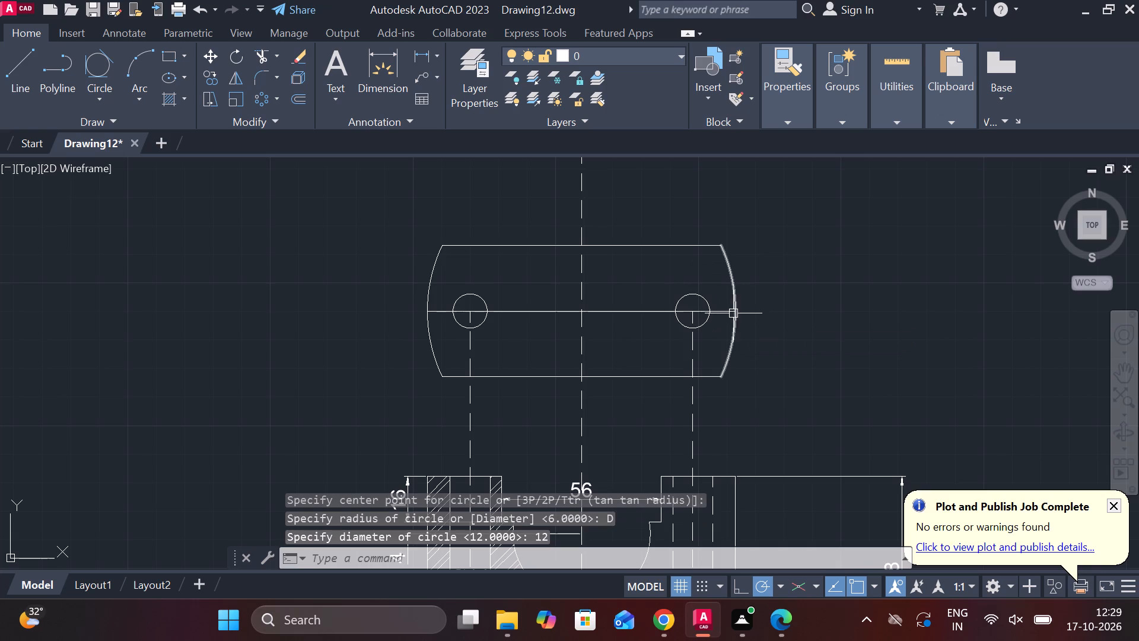
Change the linetype of the upper view's middle horizontal line to DASHED.
middle_drag(752, 320, 730, 319)
click(591, 309)
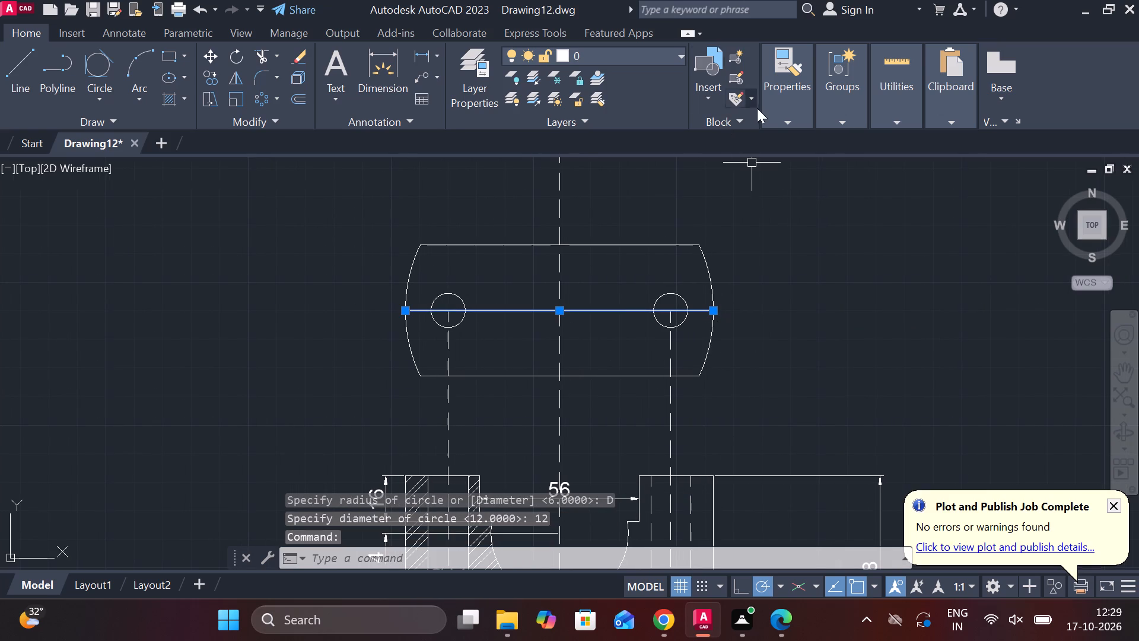
click(787, 115)
click(917, 181)
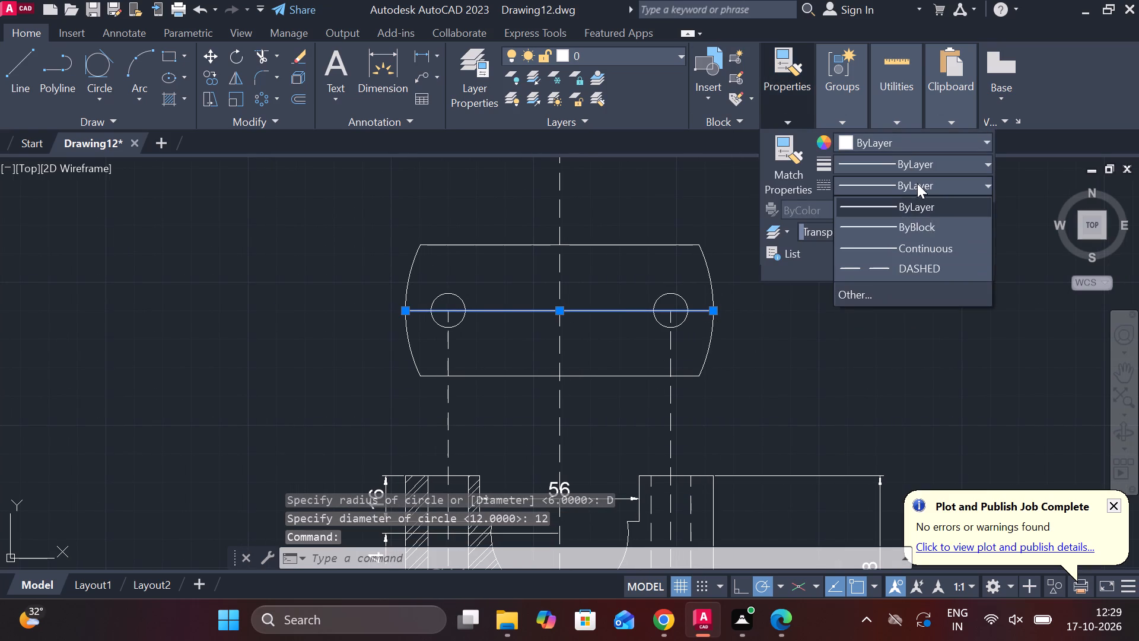
click(904, 271)
key(Escape)
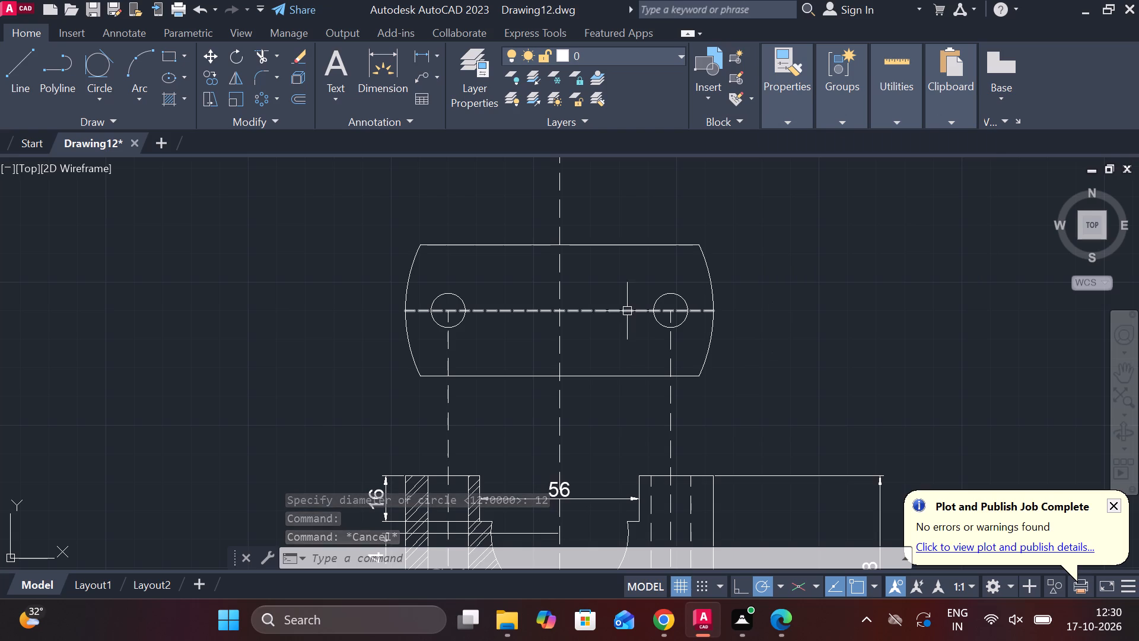
Draw a circle of radius 14.5 concentric with each of the two 12 diameter circles.
text(C)
key(space)
click(449, 312)
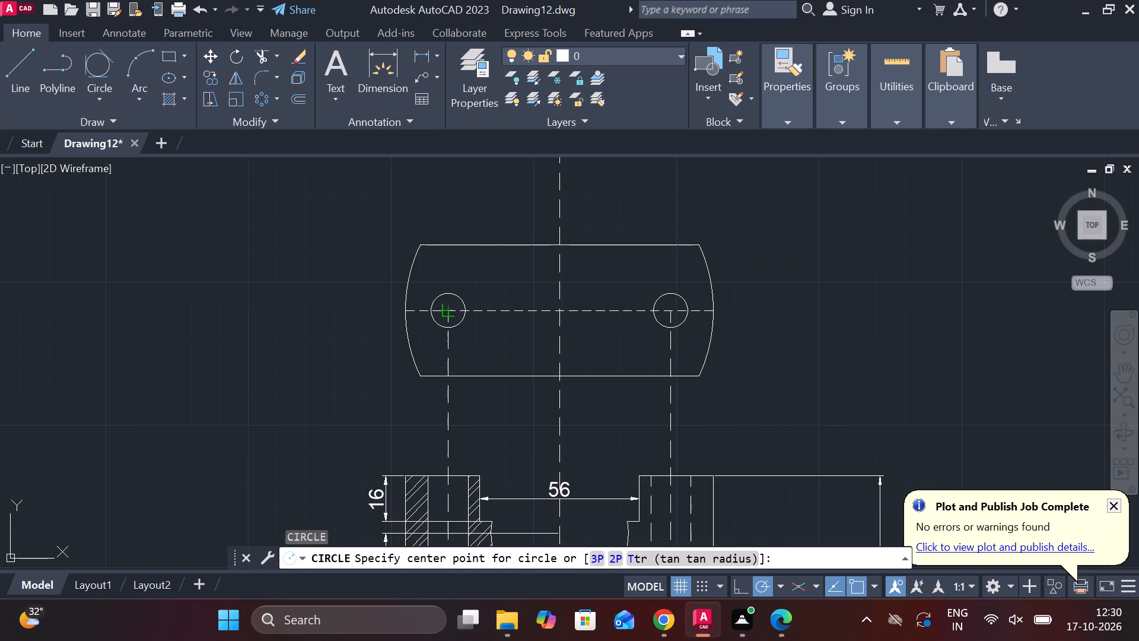
text(14.4)
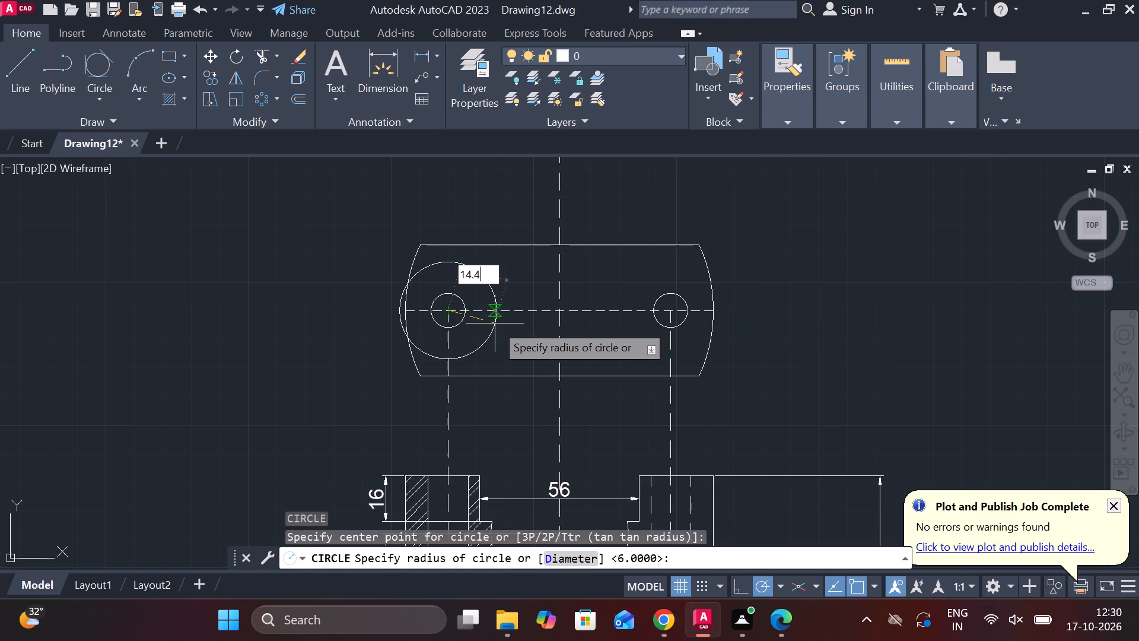
key(BackSpace)
key(5)
key(space)
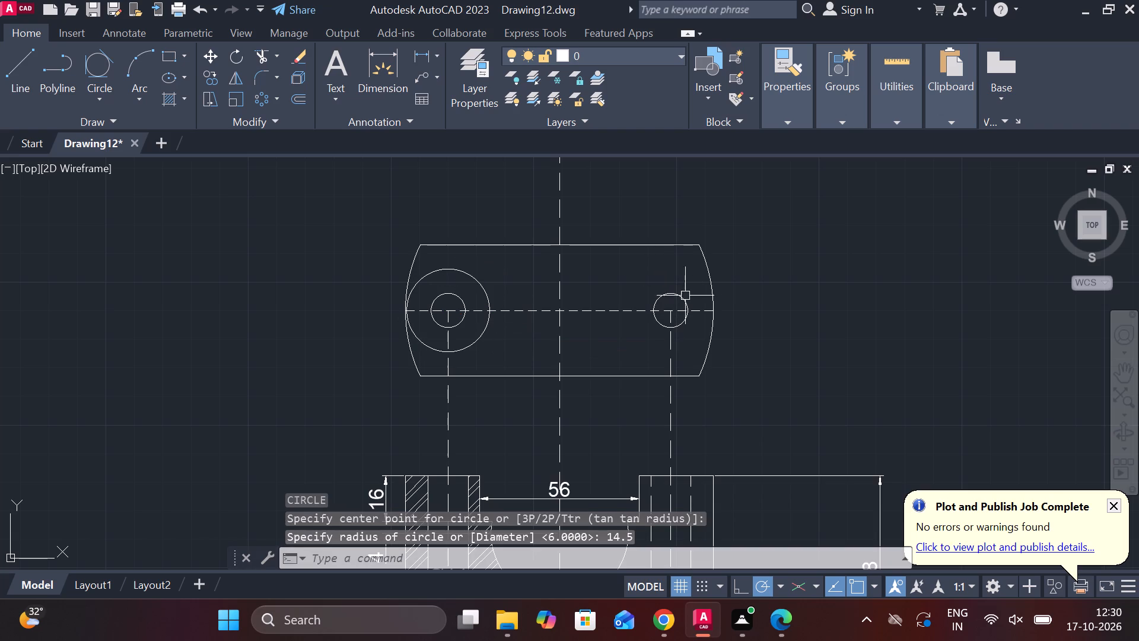
key(space)
click(673, 315)
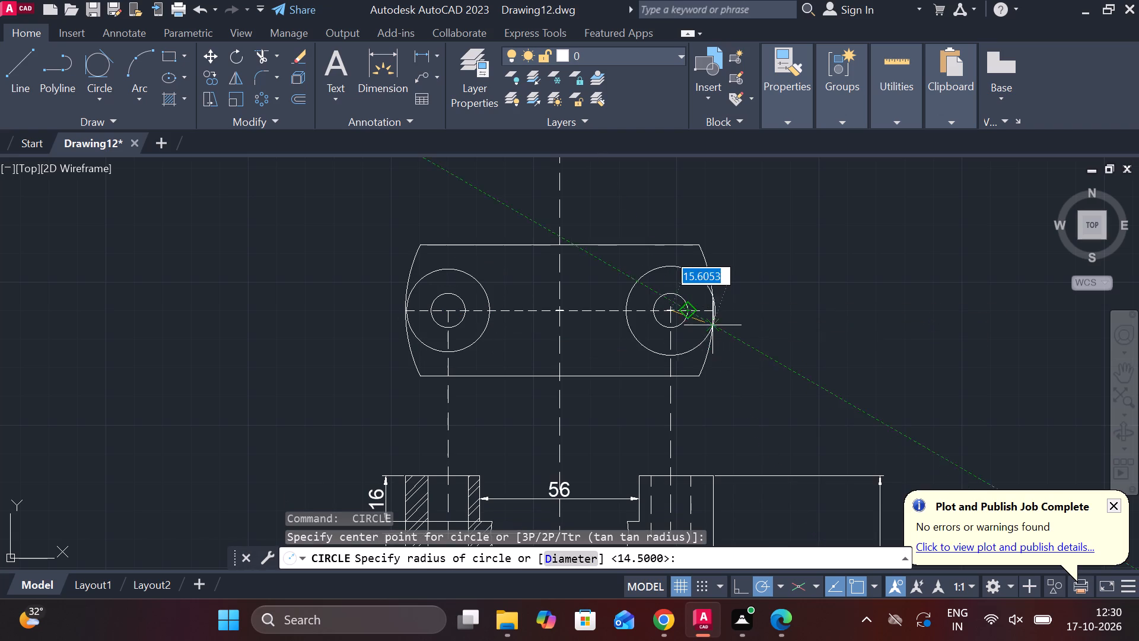
text(14.5)
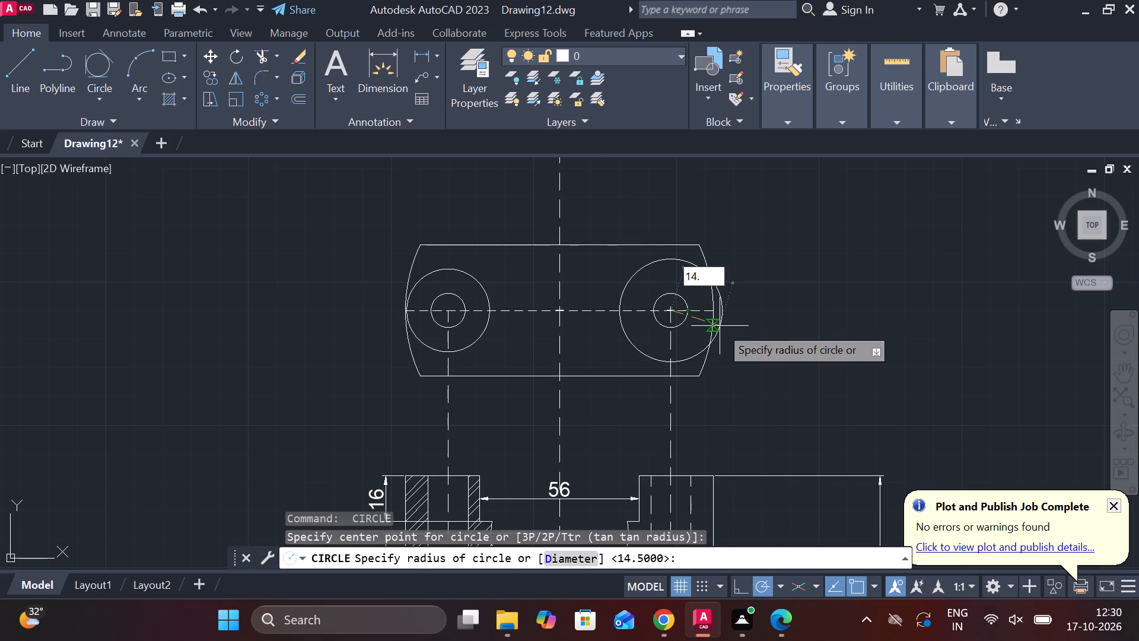
key(Return)
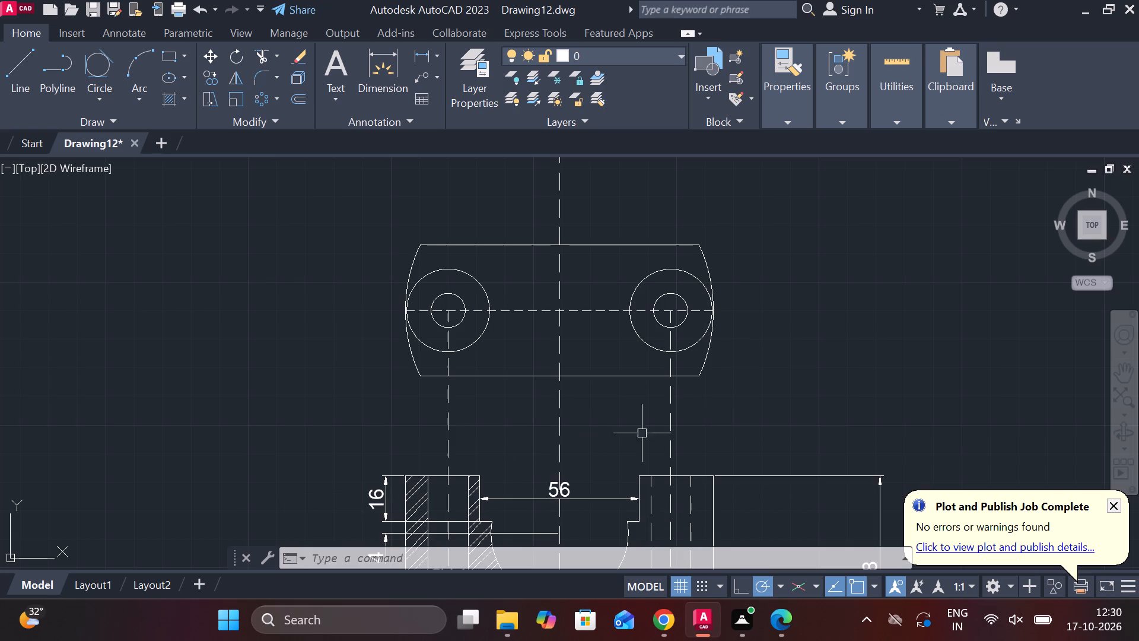
Draw a vertical projection line from the unsectioned side's inner hidden hole edge at the front view's top up into the upper view's larger circle.
key(l)
key(Return)
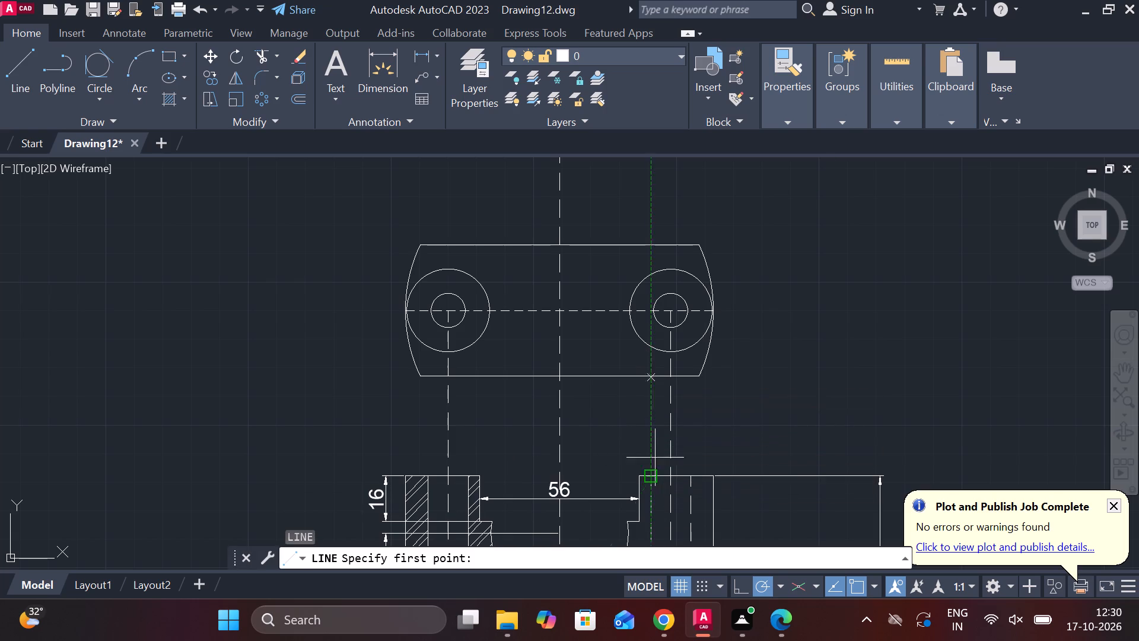
click(651, 478)
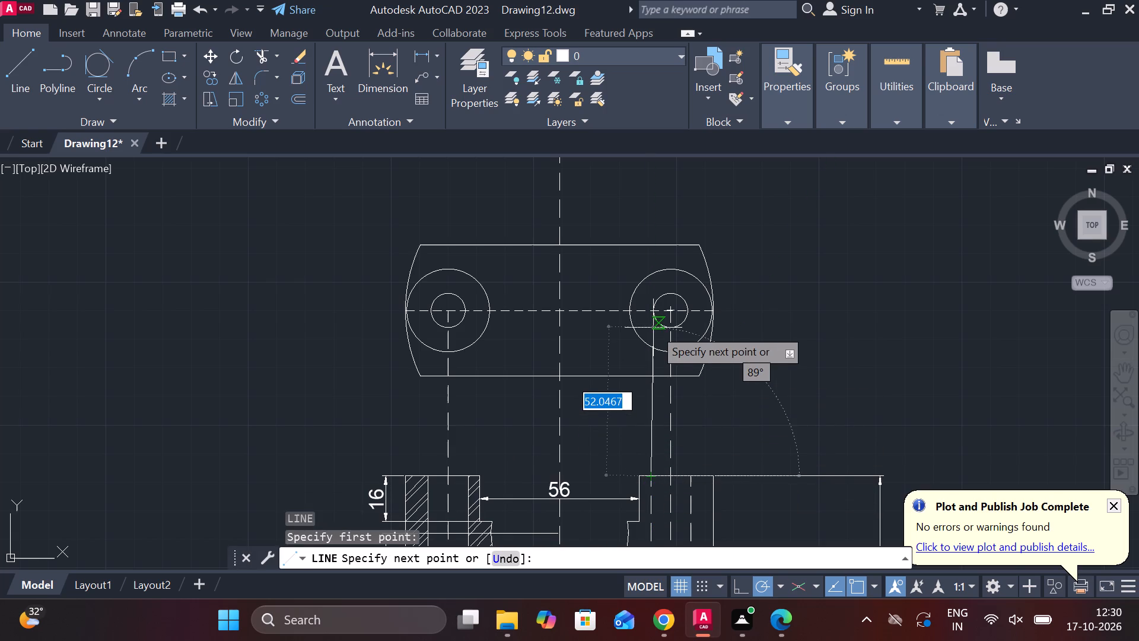
scroll(653, 328, up, 2)
click(653, 345)
scroll(664, 340, down, 1)
key(Escape)
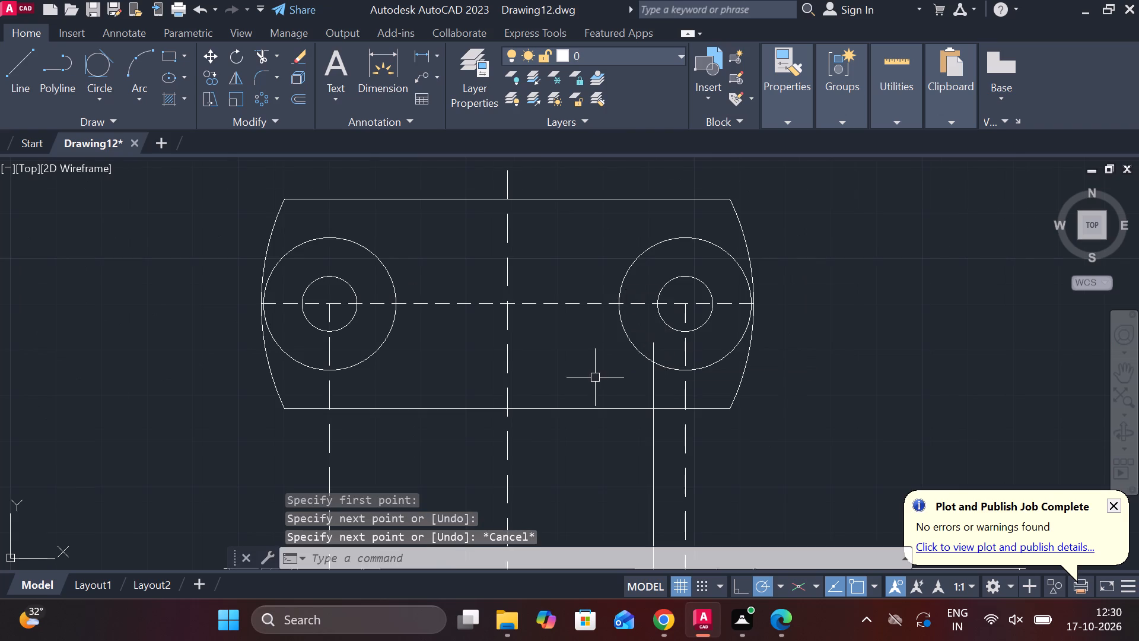
scroll(595, 377, down, 1)
middle_drag(601, 382, 616, 361)
Draw a vertical projection line from the sectioned side's inner hole edge at the front view's top up into the upper view's larger circle.
key(space)
middle_drag(449, 454, 487, 412)
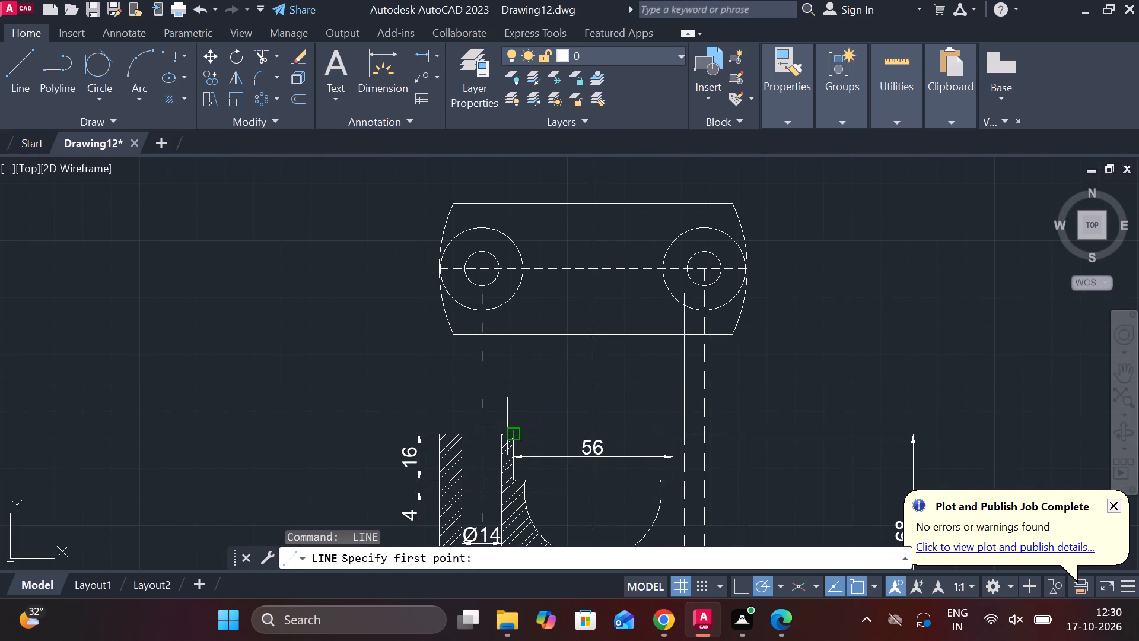
scroll(505, 426, up, 2)
click(494, 443)
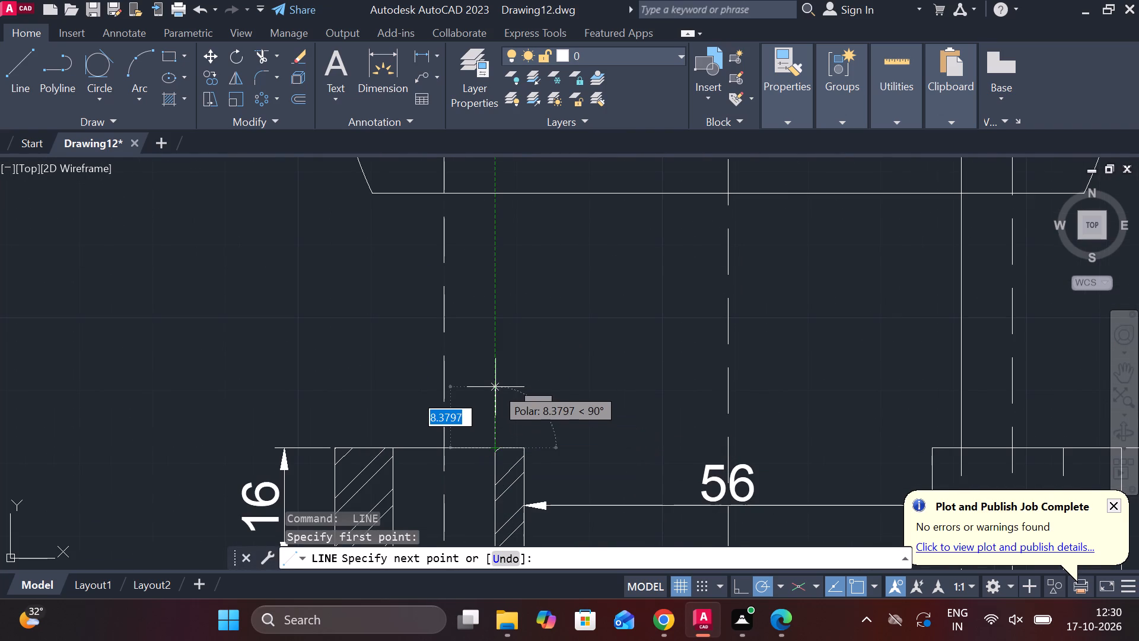
scroll(491, 398, down, 2)
middle_drag(517, 361, 507, 424)
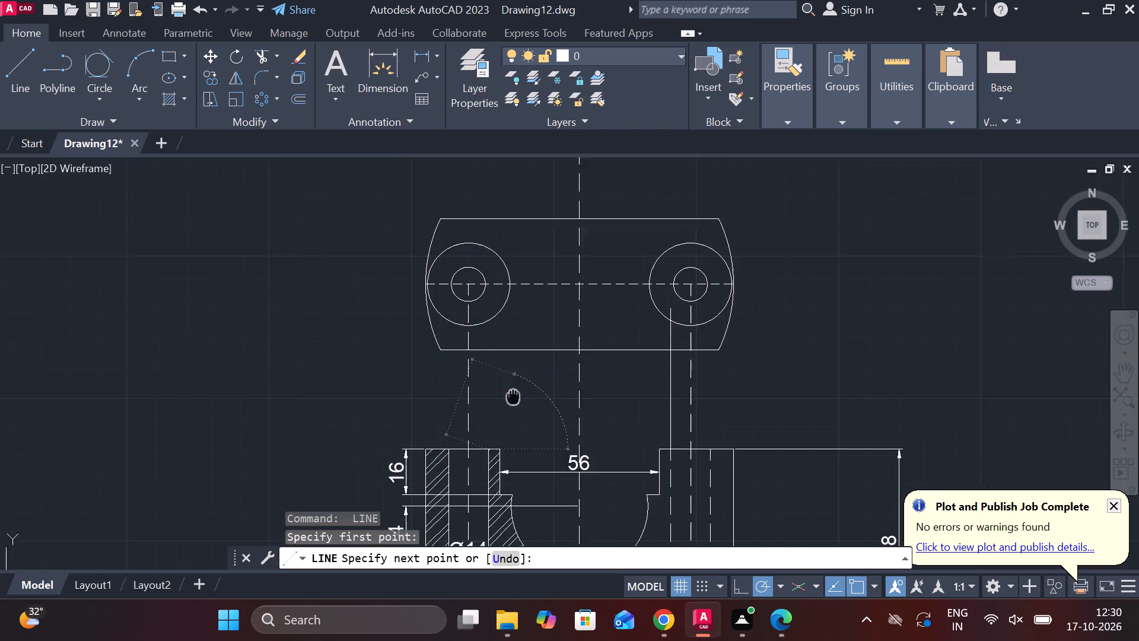
middle_drag(507, 424, 503, 440)
scroll(495, 380, up, 2)
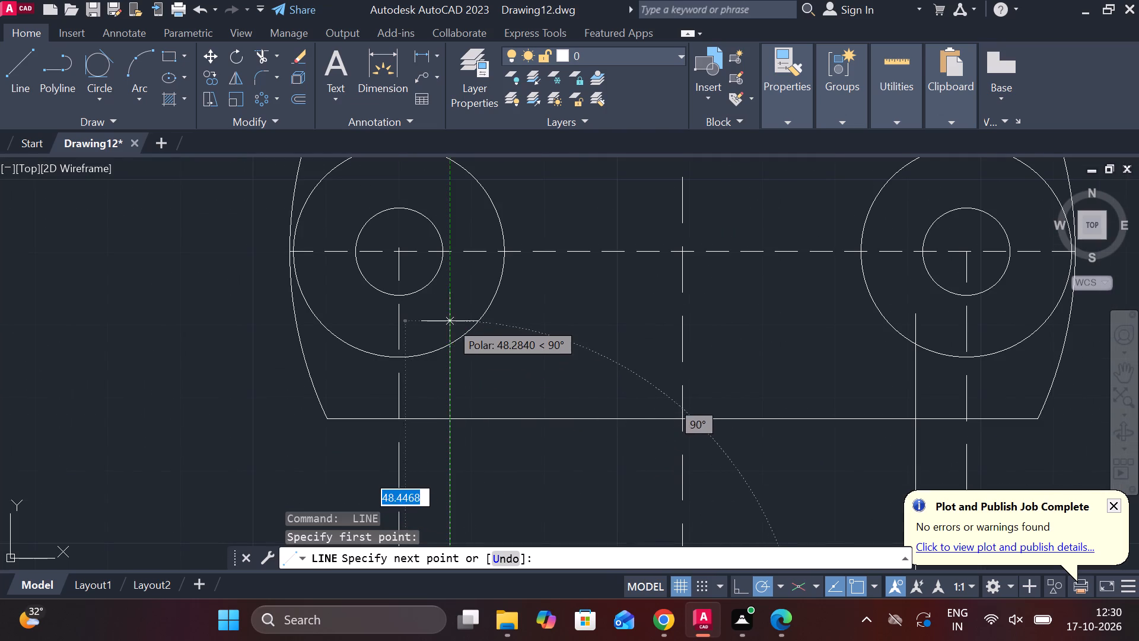
click(444, 312)
key(grave)
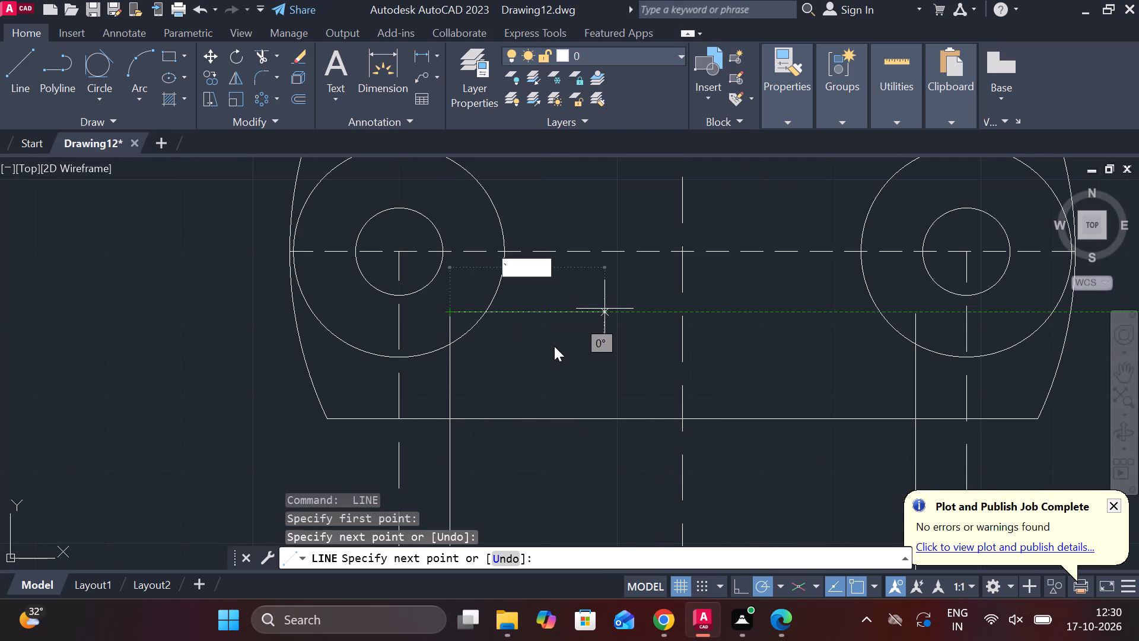
scroll(532, 322, down, 1)
key(Escape)
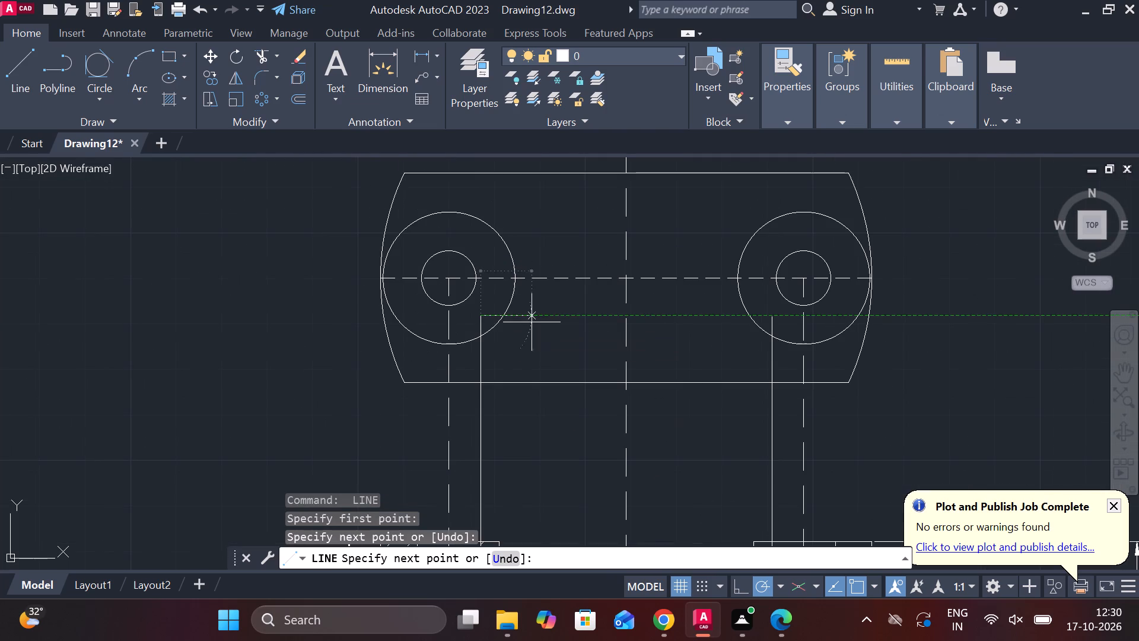
Trim the parts of both vertical projection lines lying below the upper view's lower flat edge.
text(TR)
key(space)
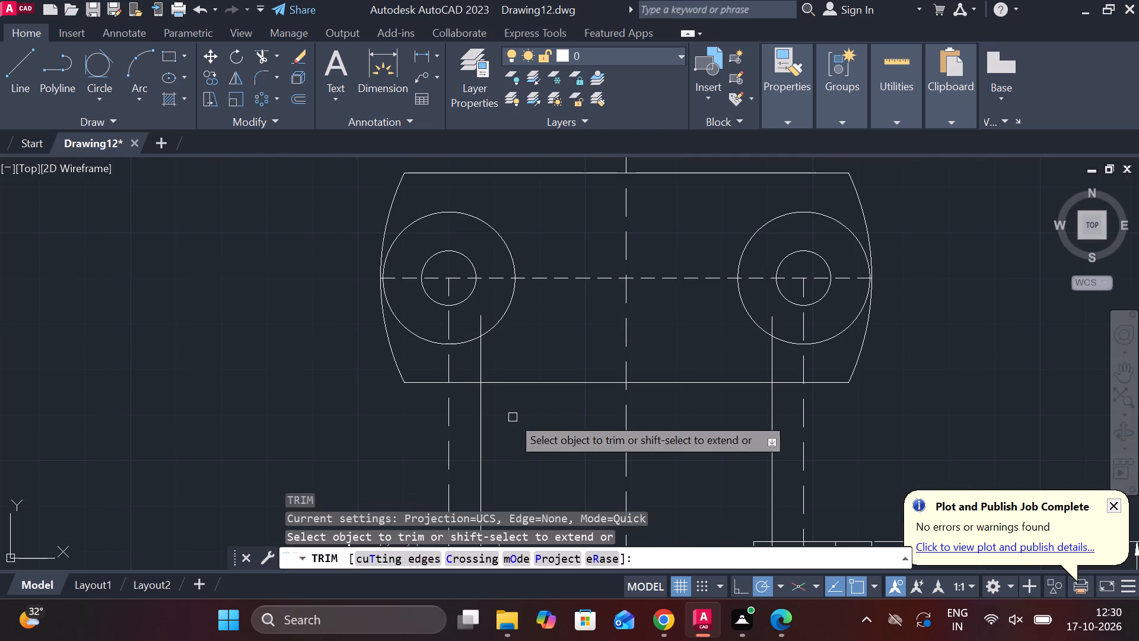
click(481, 407)
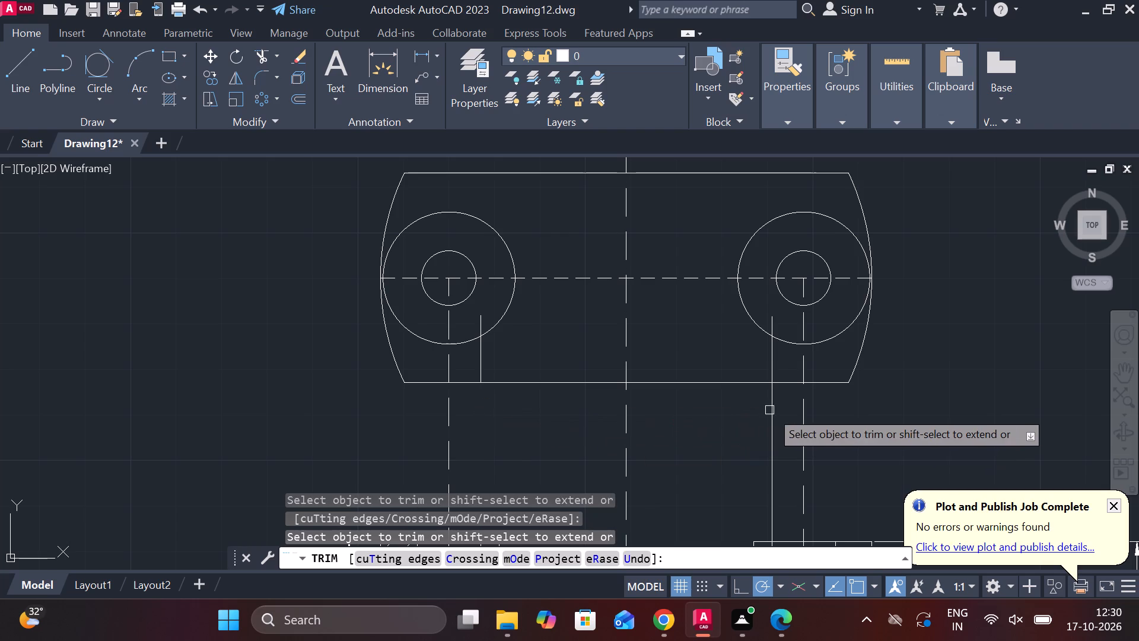
click(769, 409)
middle_drag(714, 418, 717, 459)
key(Escape)
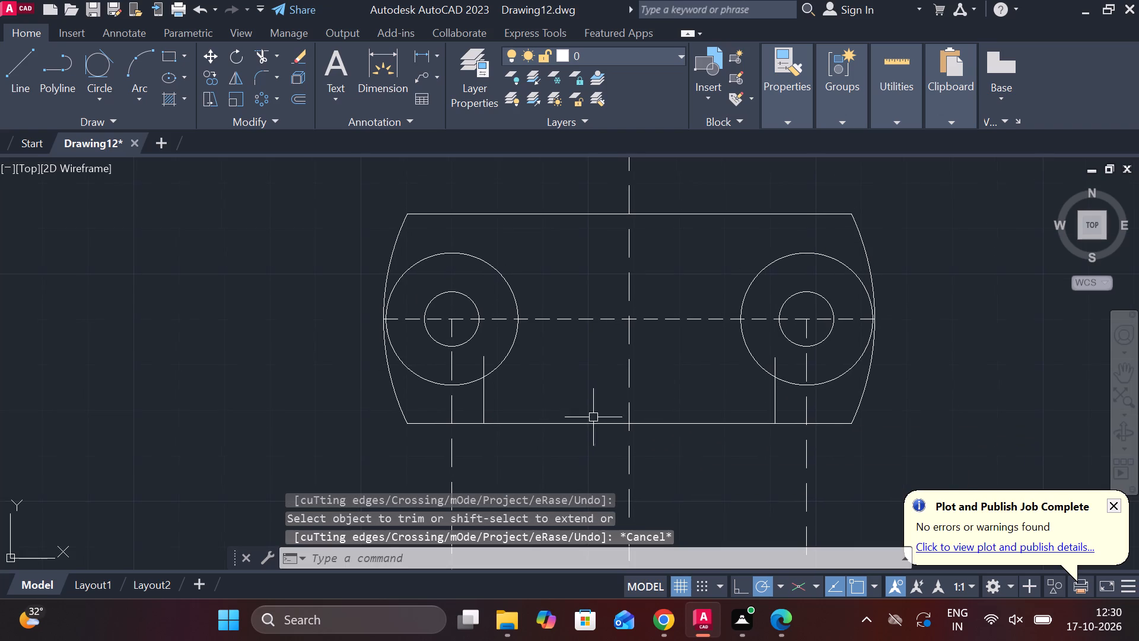
Extend both vertical projection lines up to the upper view's top flat edge.
text(EX)
key(space)
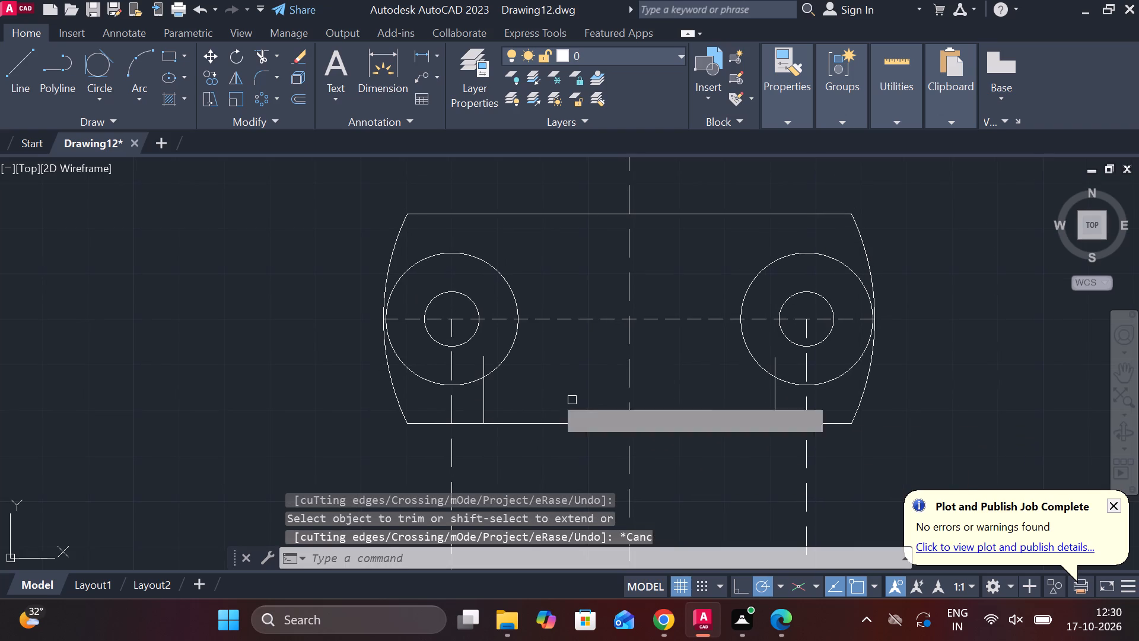
click(480, 389)
click(487, 352)
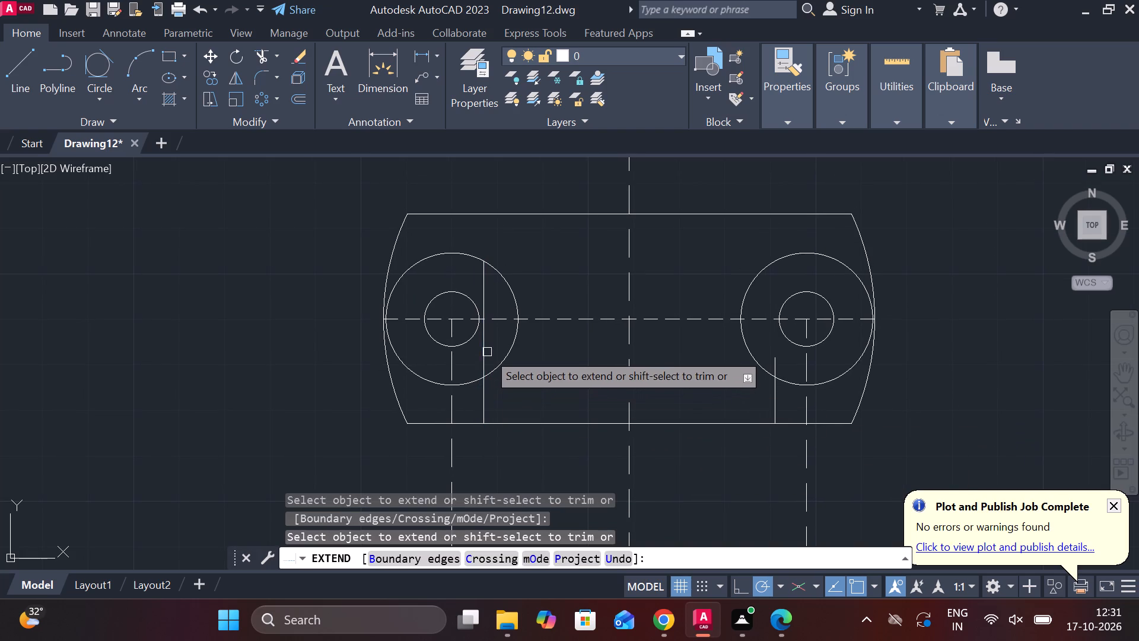
click(482, 281)
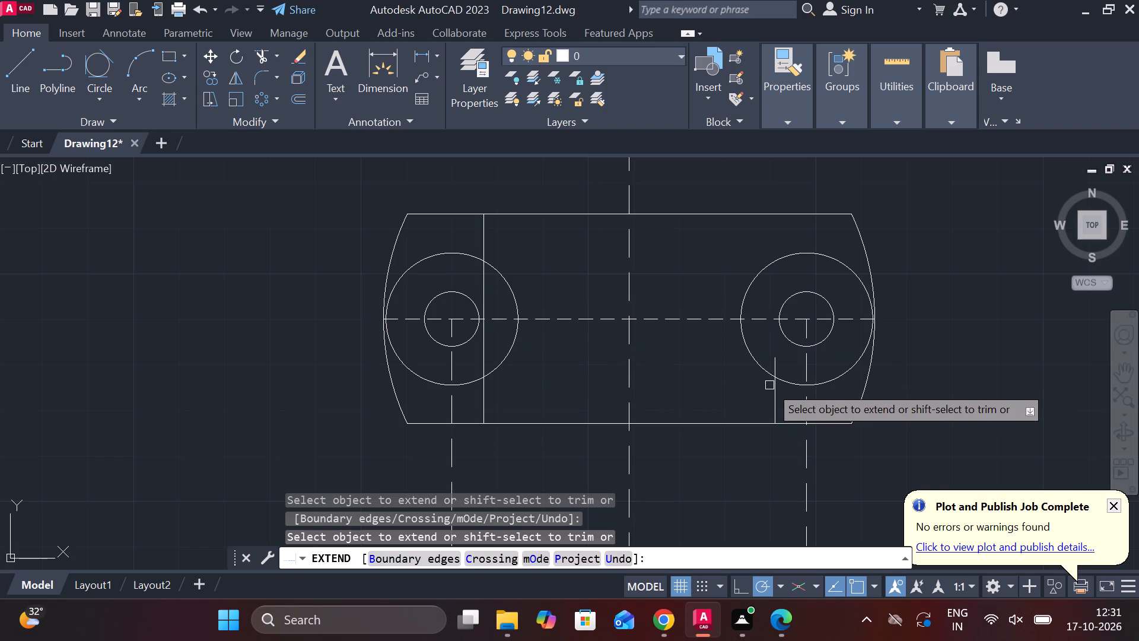
click(773, 395)
click(777, 392)
click(774, 398)
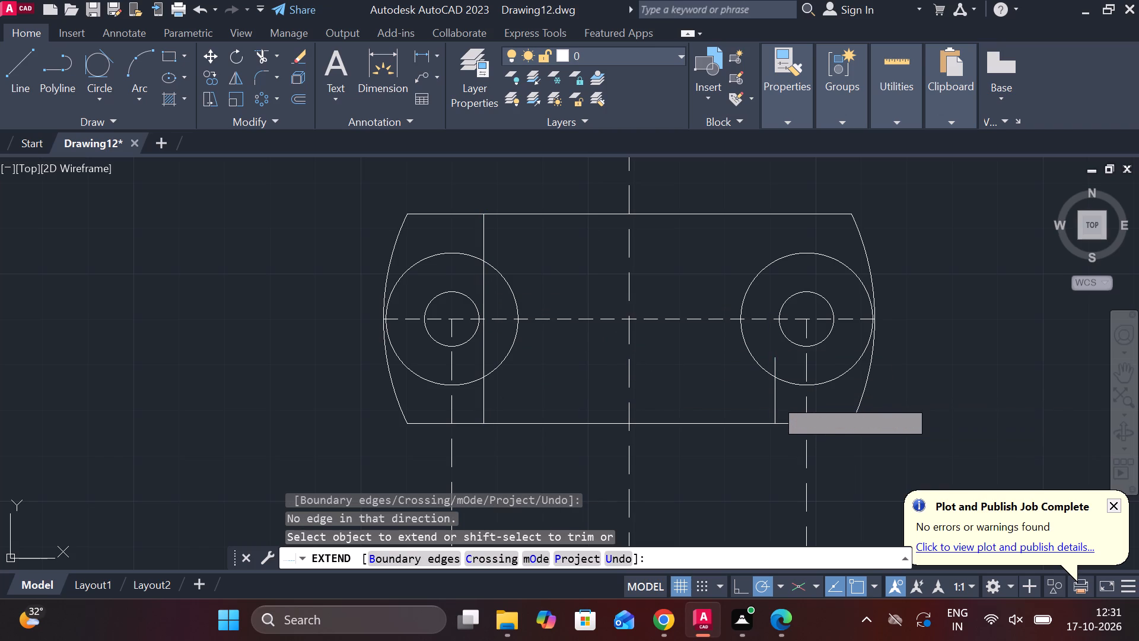
click(776, 372)
click(773, 353)
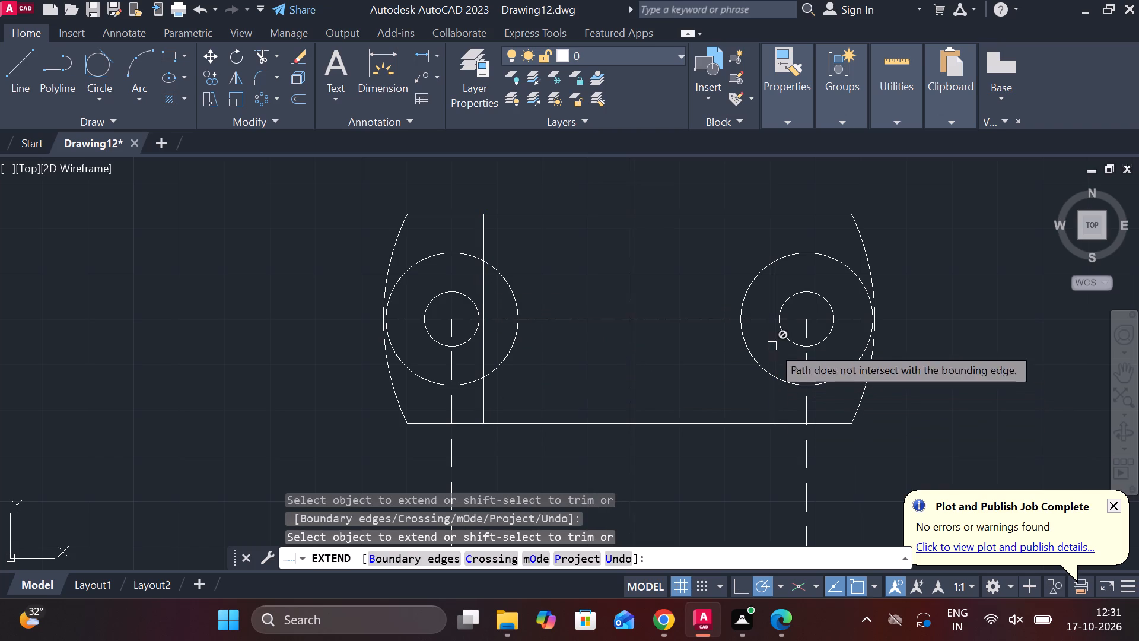
click(772, 346)
click(771, 299)
key(Escape)
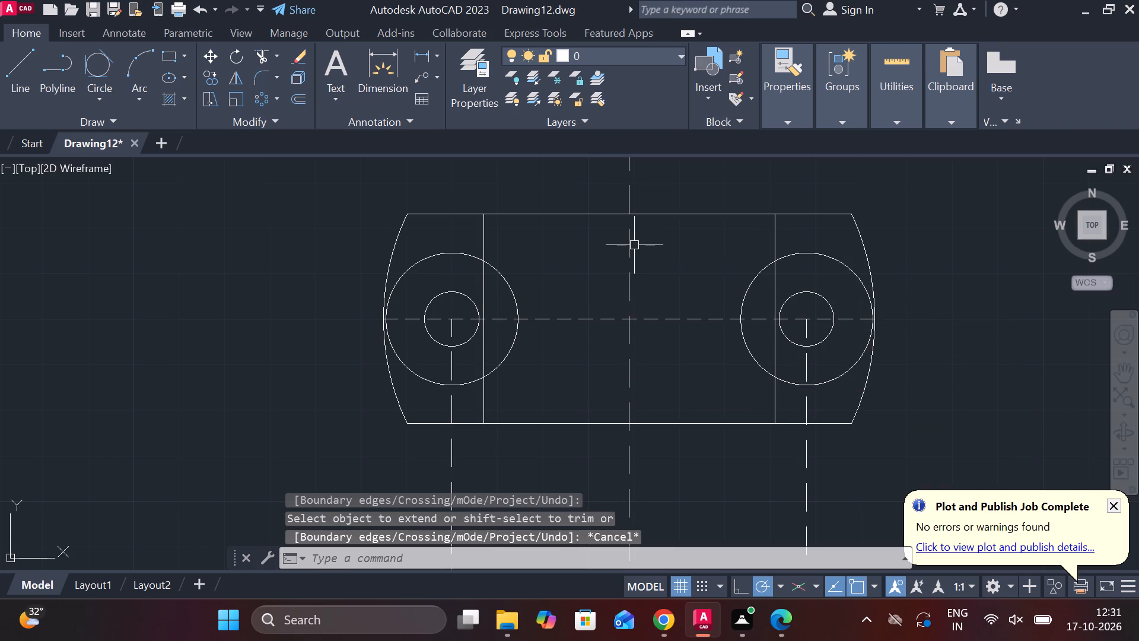
Trim the sectioned side's larger circle outside its vertical line and the line segment inside it, keeping the arc facing the centre.
text(TR)
key(space)
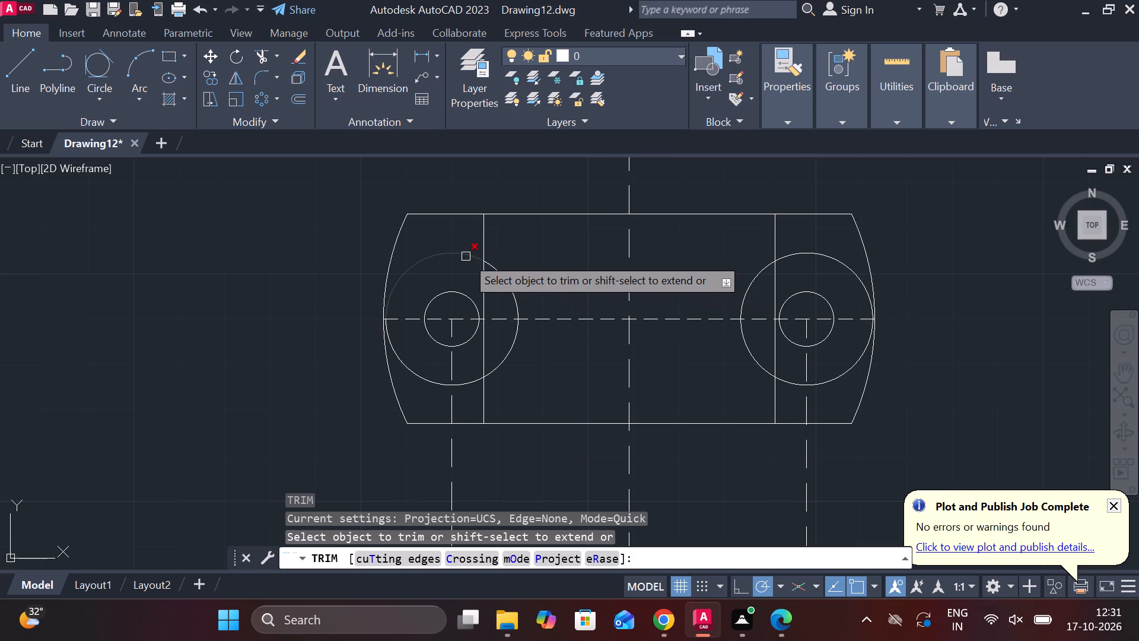
click(466, 256)
click(486, 283)
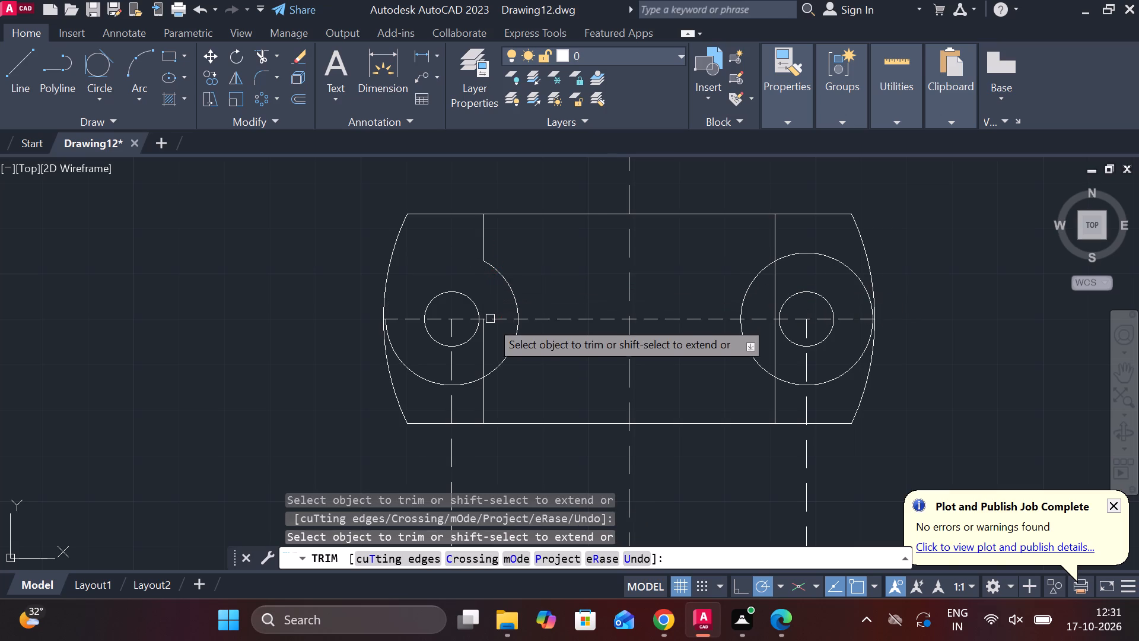
click(483, 360)
click(472, 387)
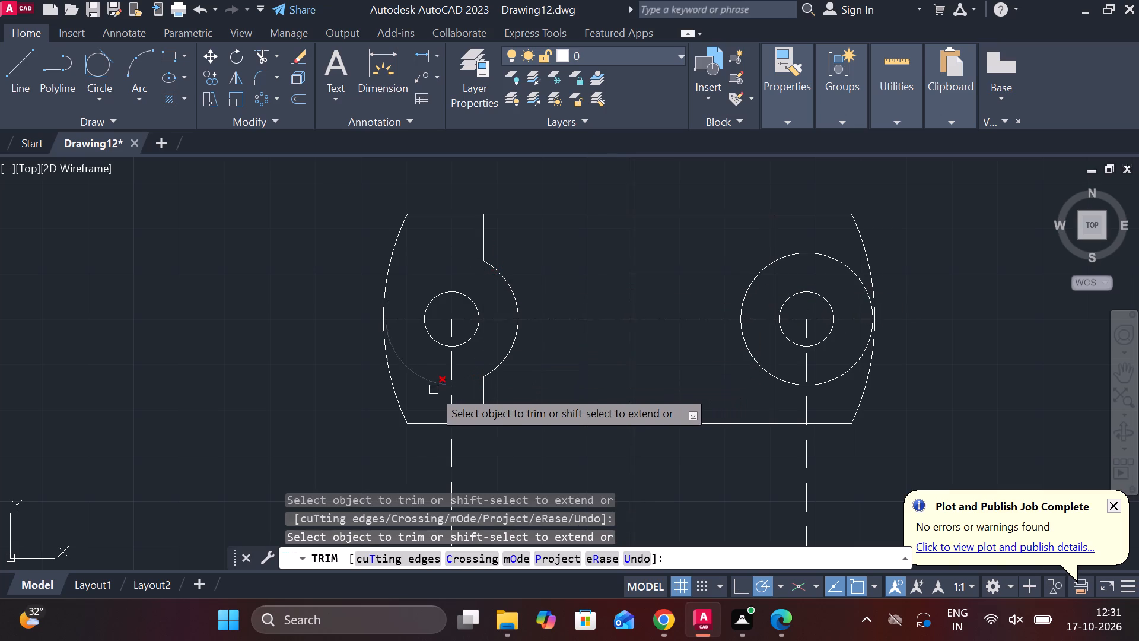
click(429, 388)
click(429, 380)
Trim the unsectioned side's larger circle and vertical line the same way, keeping the arc that faces the centre.
scroll(411, 380, down, 1)
scroll(664, 334, up, 2)
drag(681, 232, 682, 271)
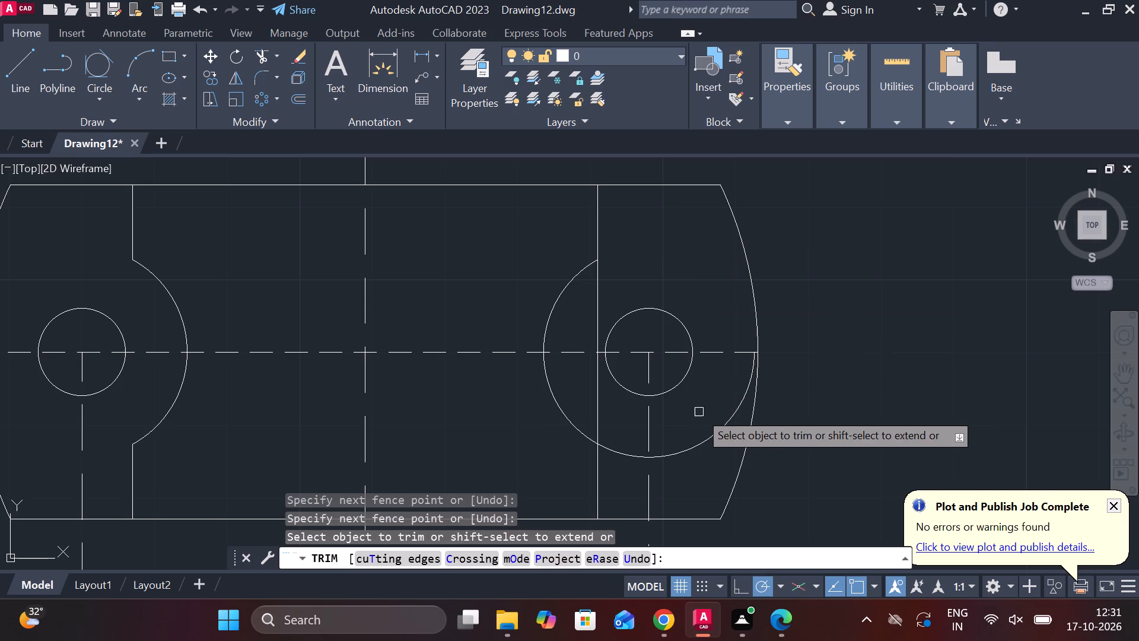
drag(698, 410, 695, 462)
click(695, 462)
click(716, 453)
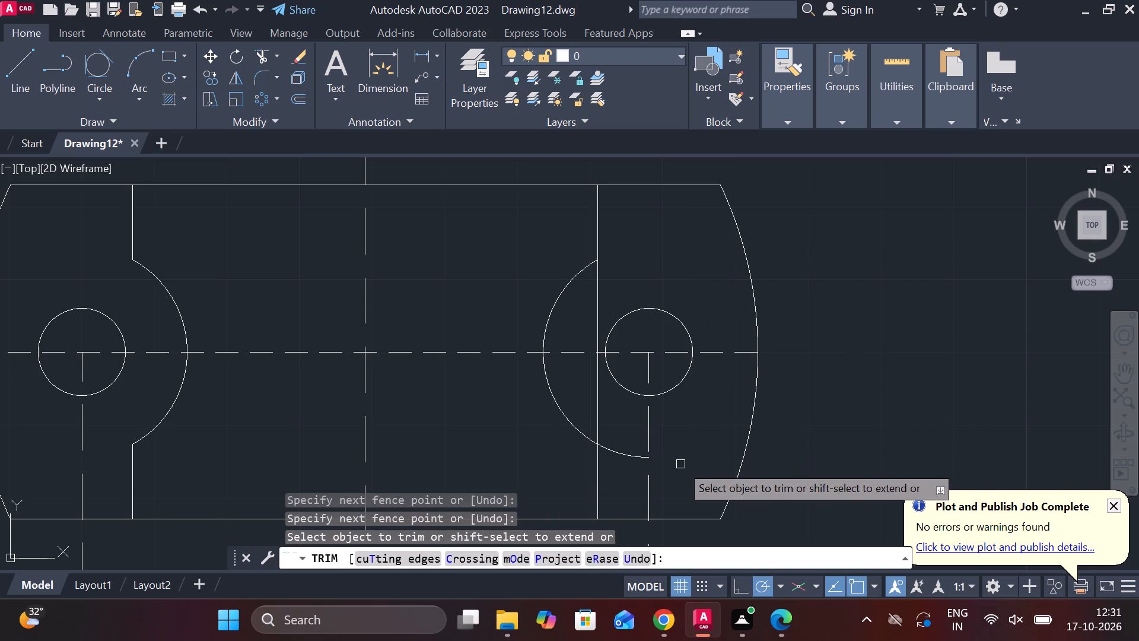
click(620, 452)
click(604, 417)
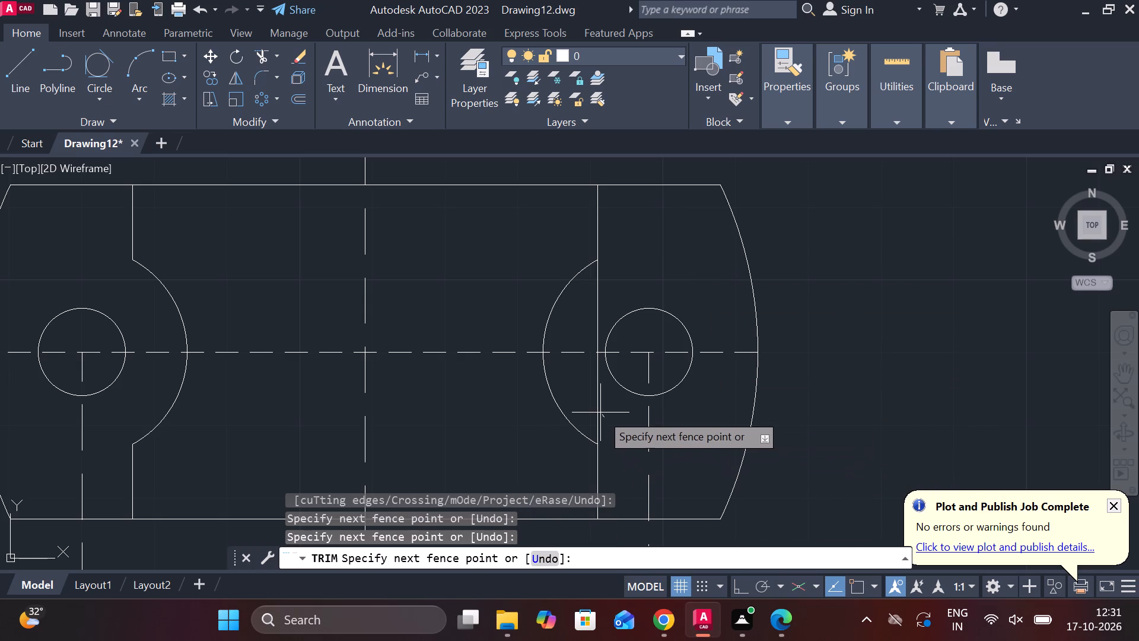
click(593, 405)
click(600, 312)
scroll(688, 302, down, 1)
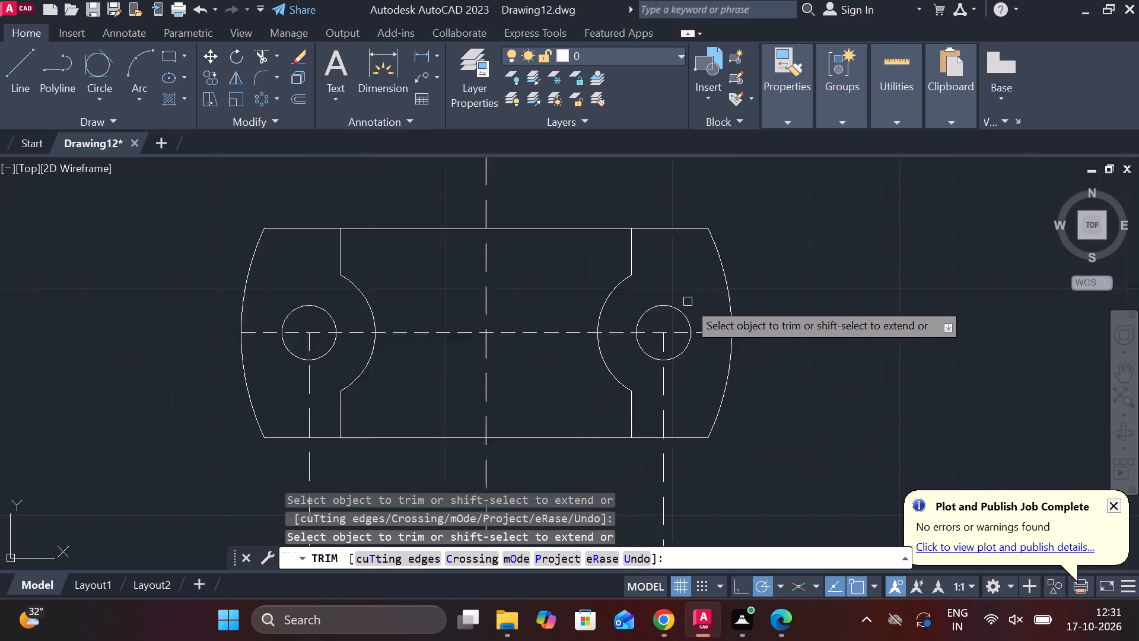
scroll(688, 302, down, 1)
key(Escape)
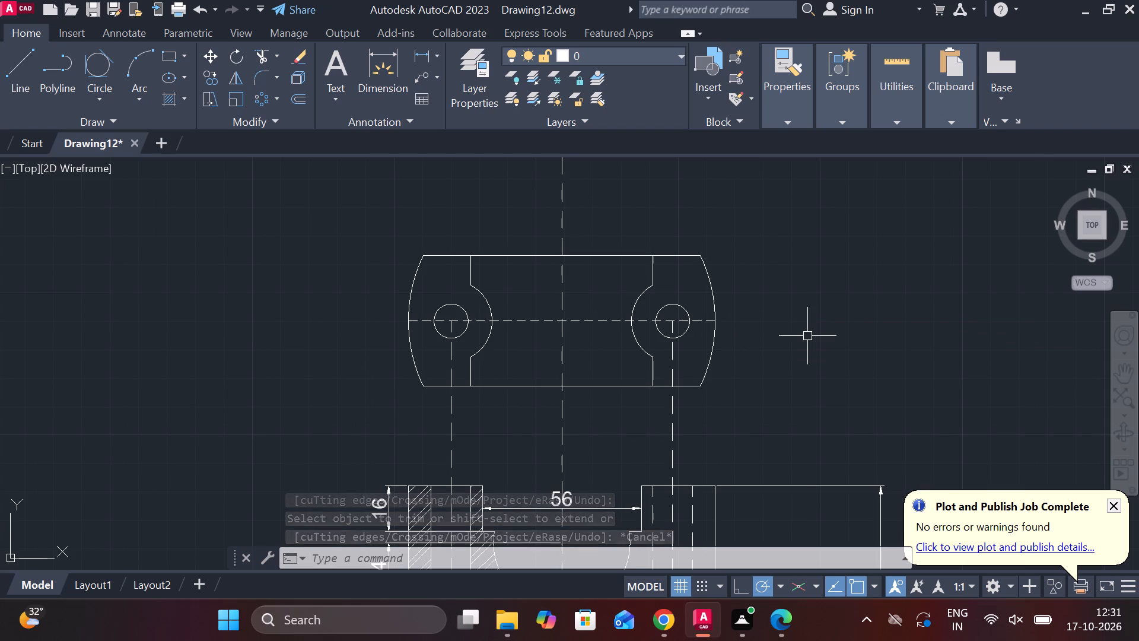
key(Escape)
Draw an 8 diameter circle where the upper view's vertical and horizontal centre lines cross.
text(C)
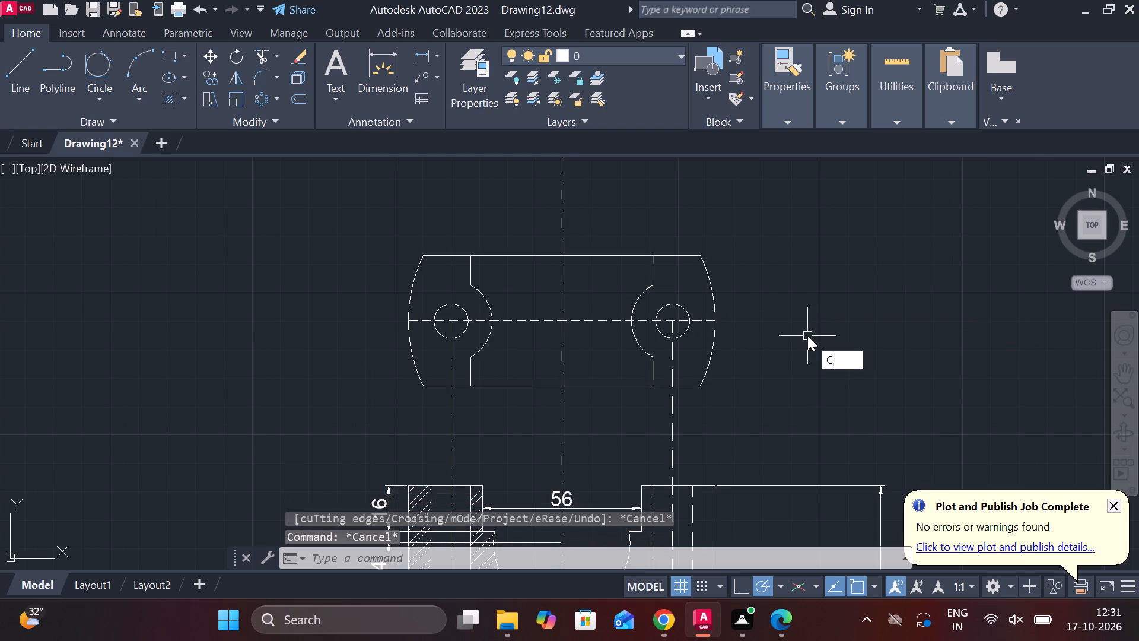
key(space)
click(557, 325)
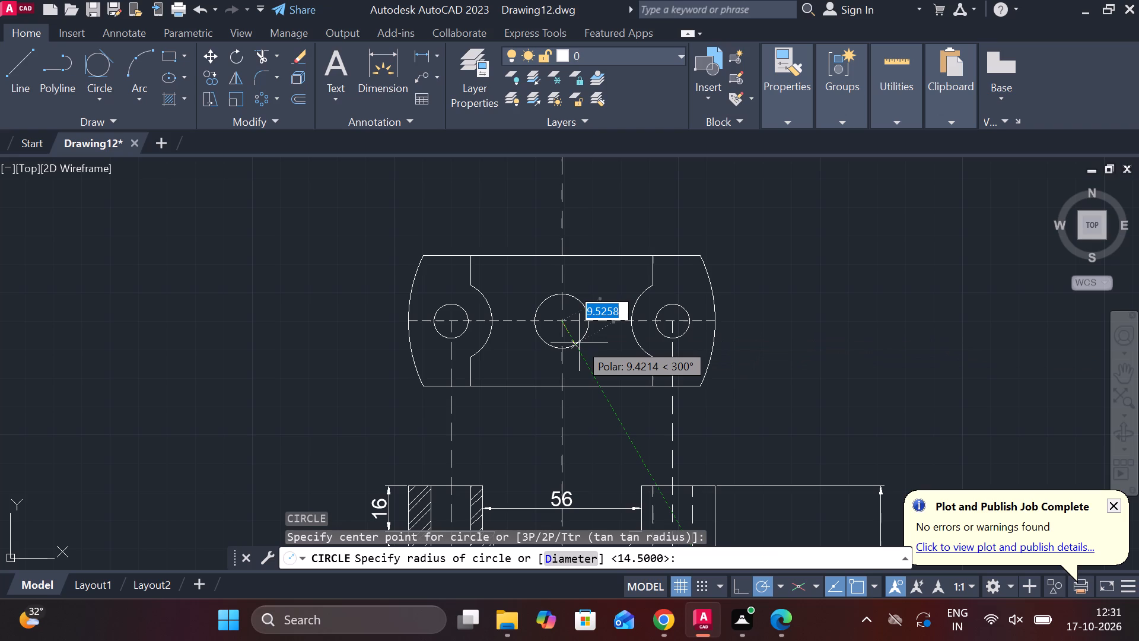
text(D 8)
key(Return)
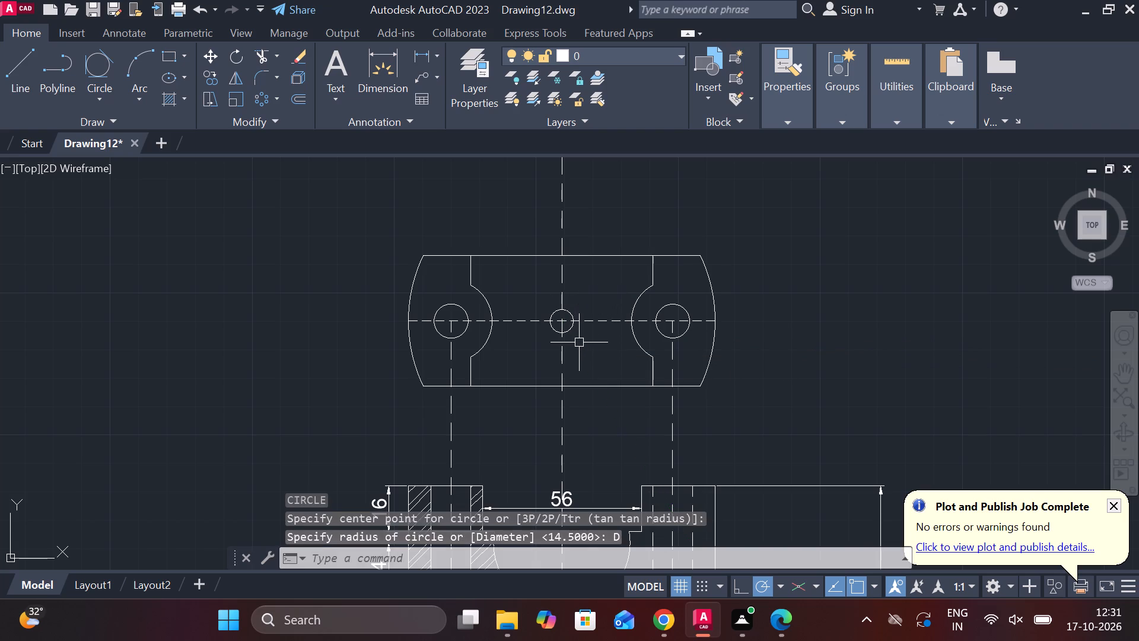
Draw a 6 diameter circle concentric with the 8 diameter circle at the upper view's centre.
scroll(579, 338, up, 3)
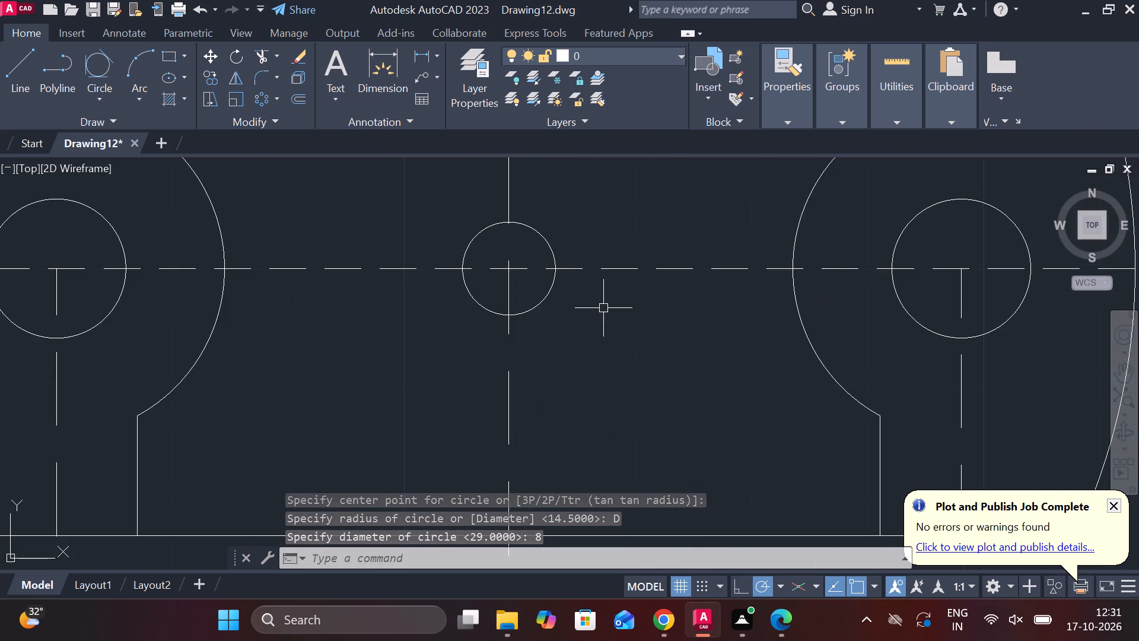
text(C)
key(space)
click(507, 275)
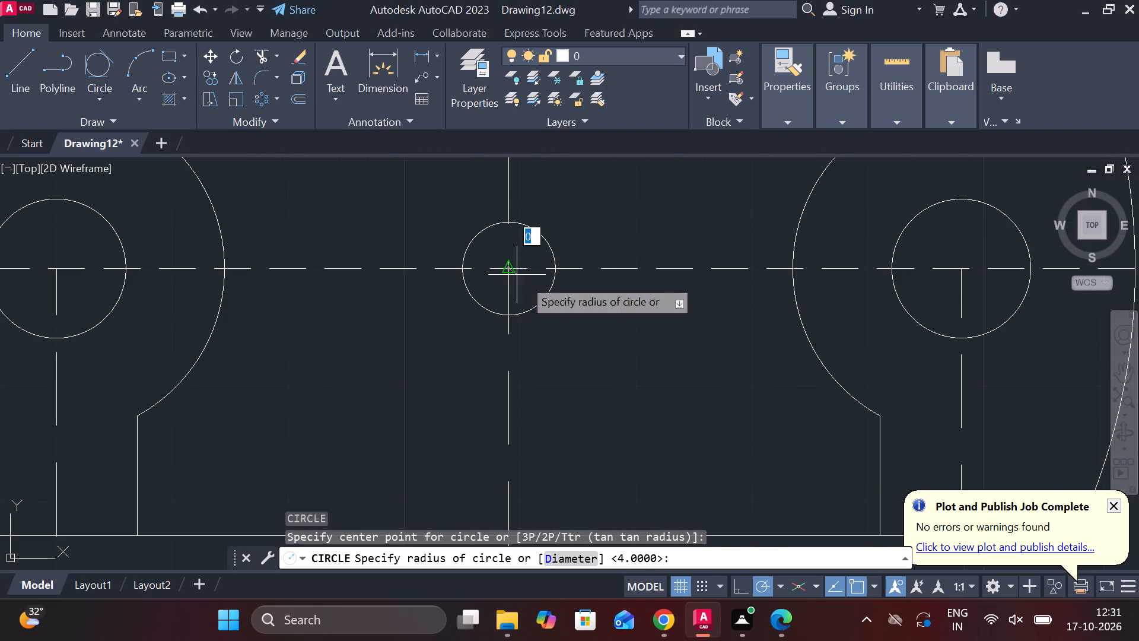
text(D 6)
key(Return)
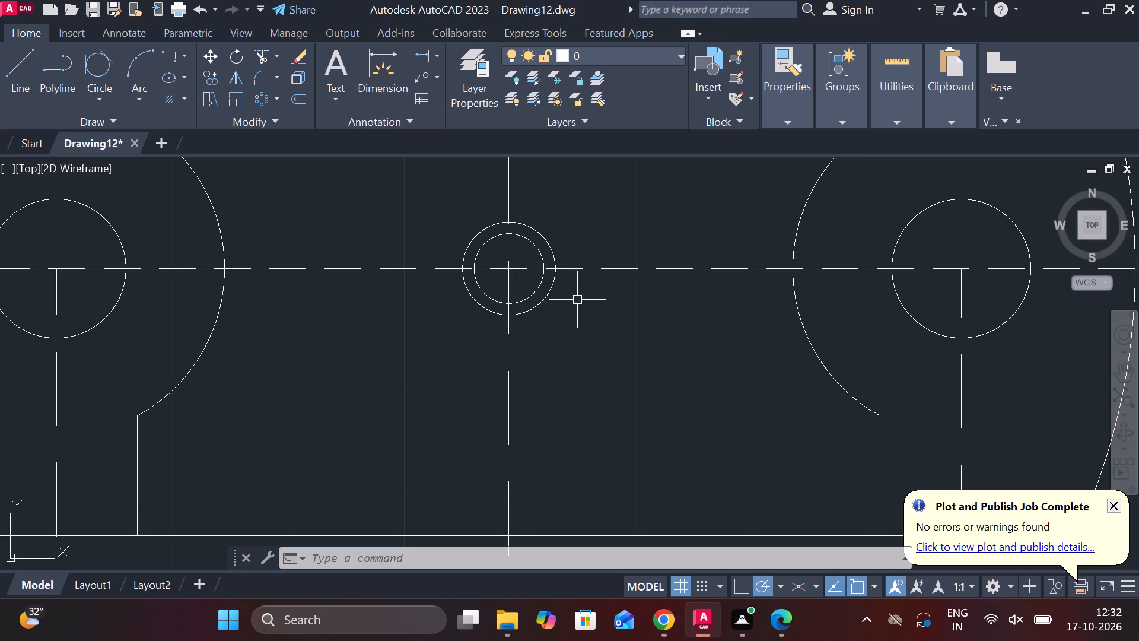
Add a vertical linear dimension between the upper view's two flat edges, placed outside the unsectioned side's end arc.
scroll(572, 298, down, 2)
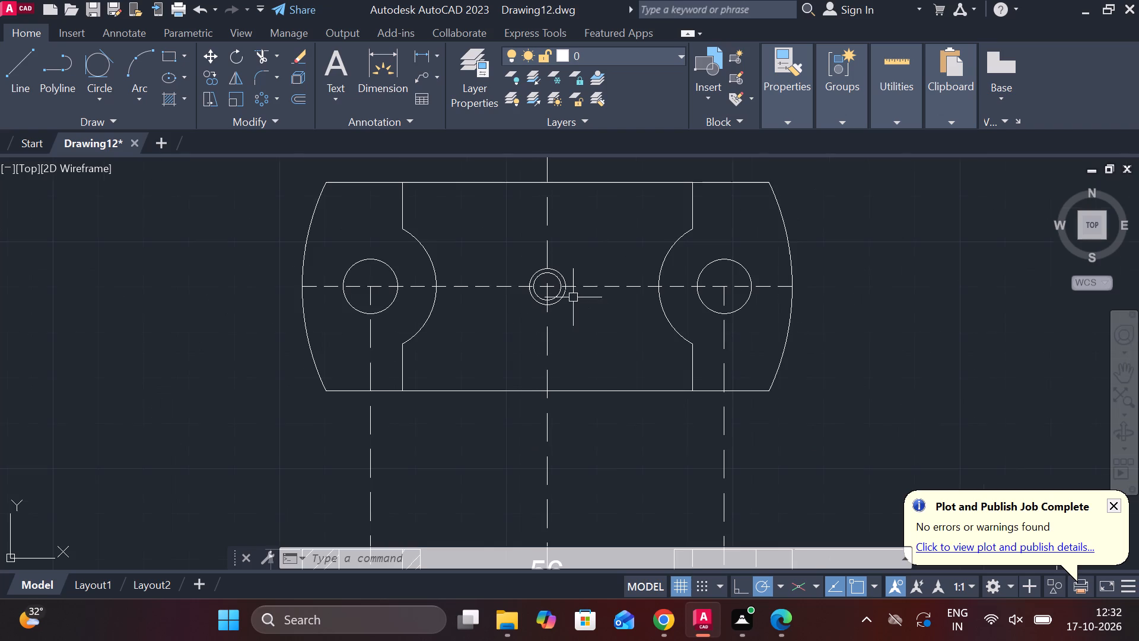
click(422, 53)
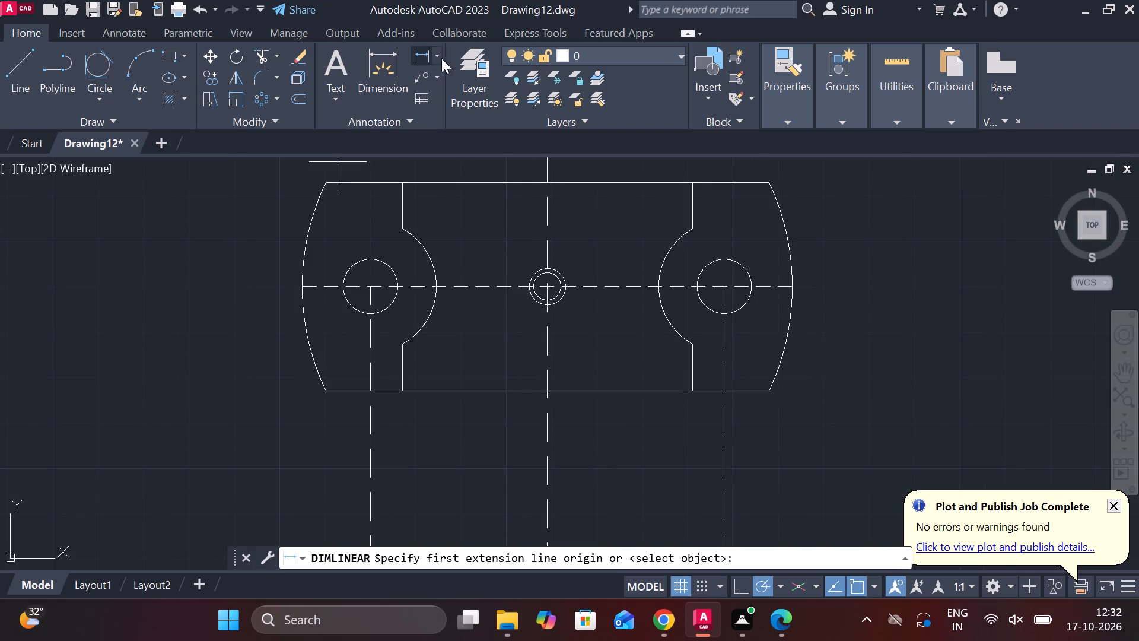
click(774, 180)
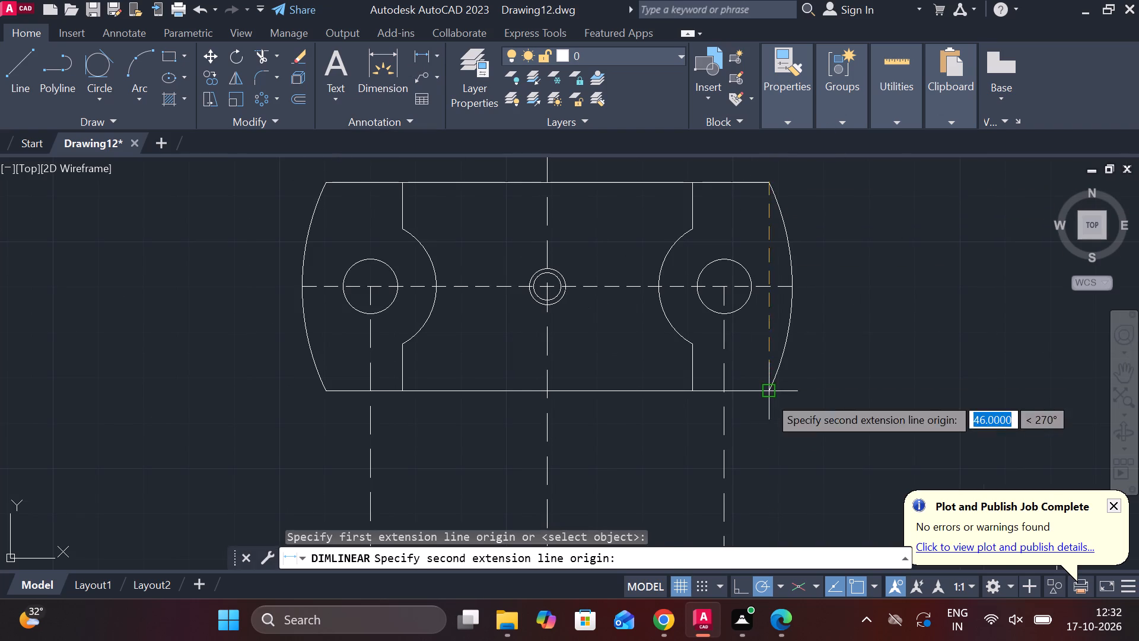
click(768, 396)
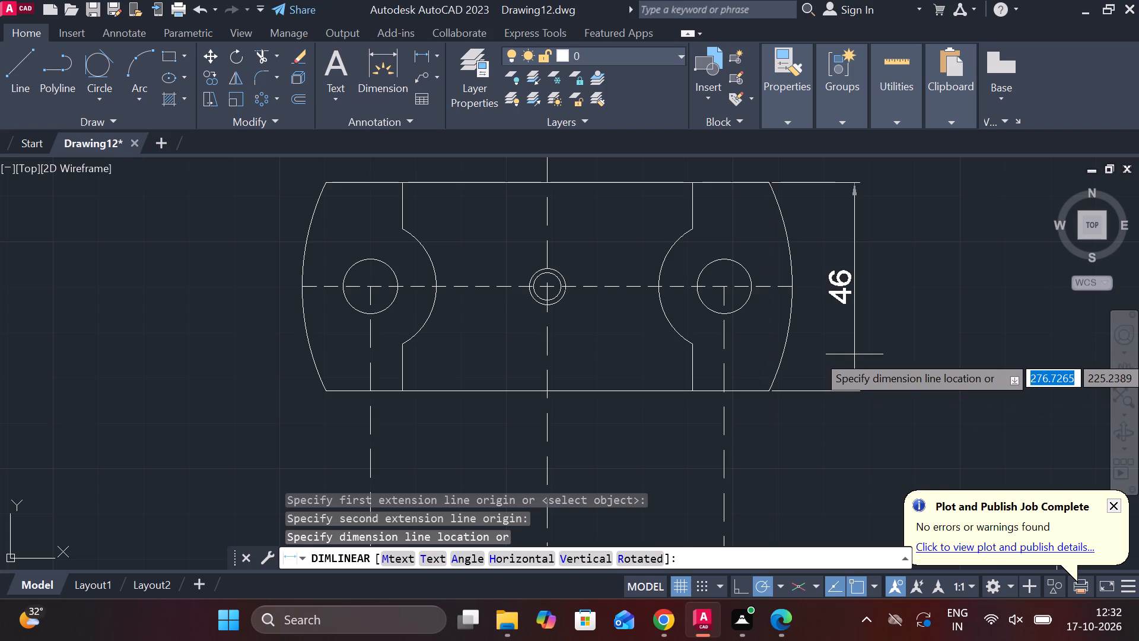
click(854, 354)
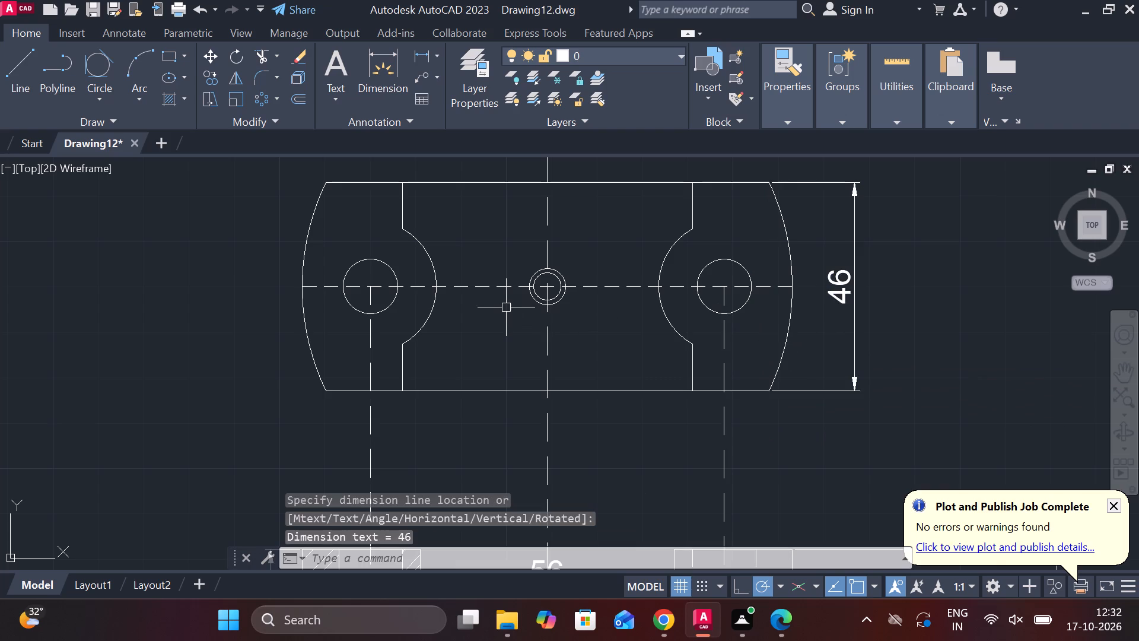
Add a radius dimension to the boss arc on the upper view's sectioned side, with its text between the arc and the vertical centre line.
click(438, 58)
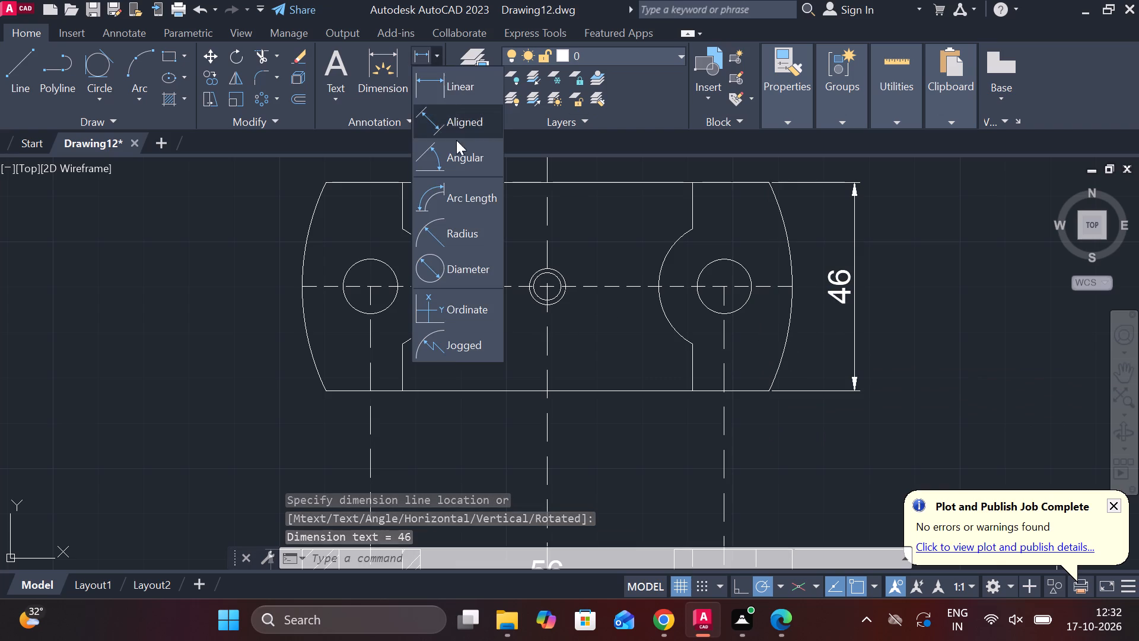
click(442, 233)
scroll(441, 272, up, 1)
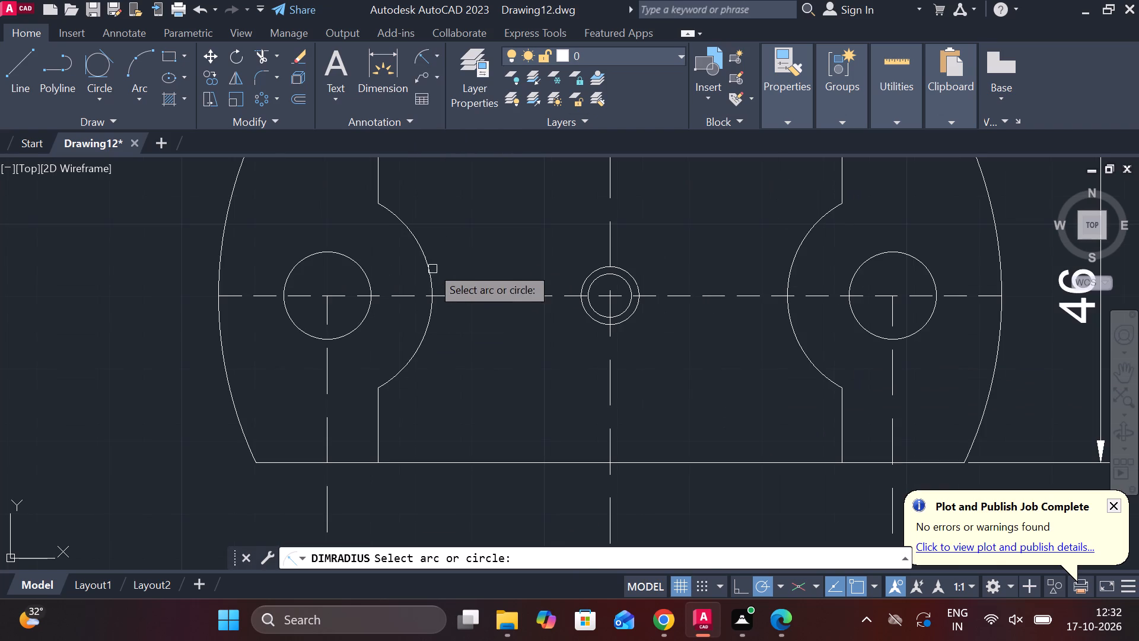
click(424, 252)
click(429, 231)
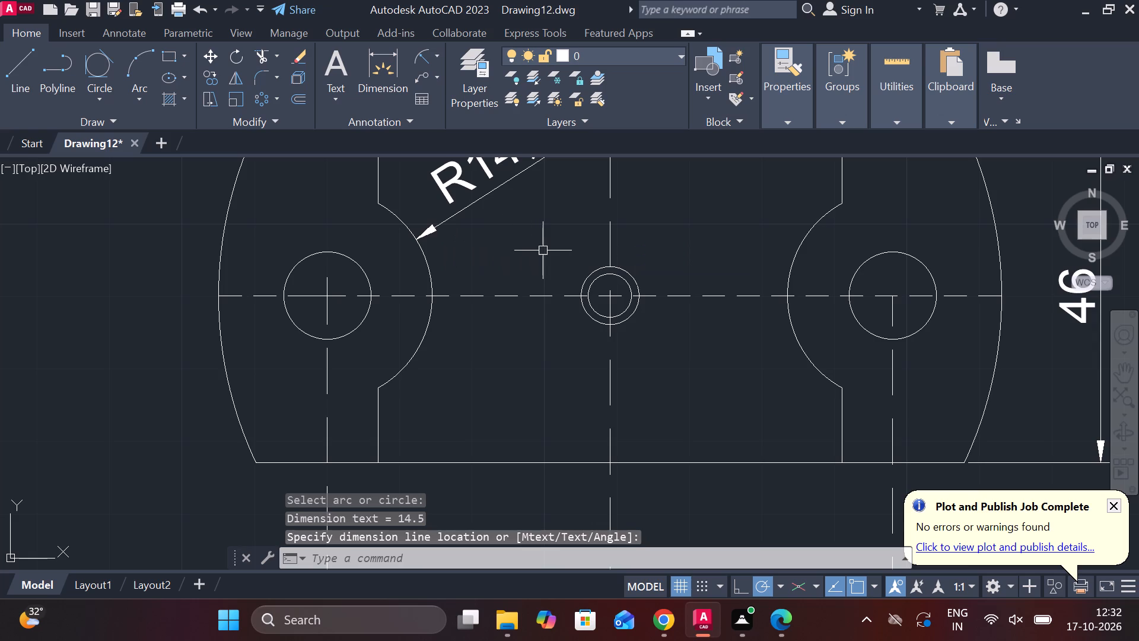
Add a radius dimension to the unsectioned side's end arc, placing its text inside the upper view near the central hole.
scroll(553, 250, down, 4)
scroll(553, 250, up, 3)
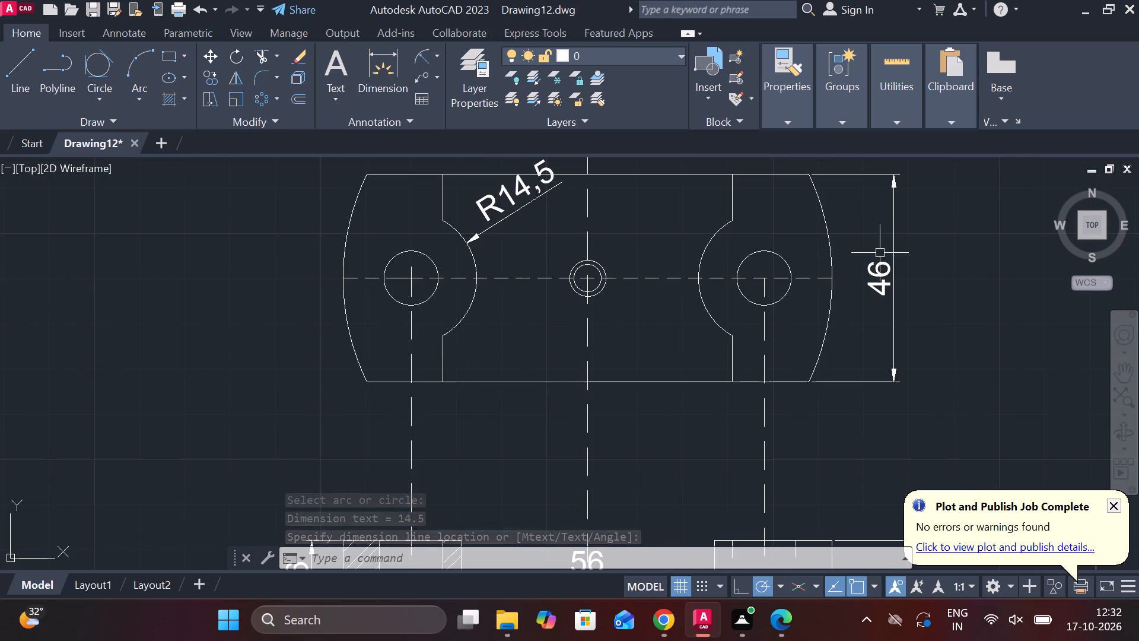
key(space)
click(823, 207)
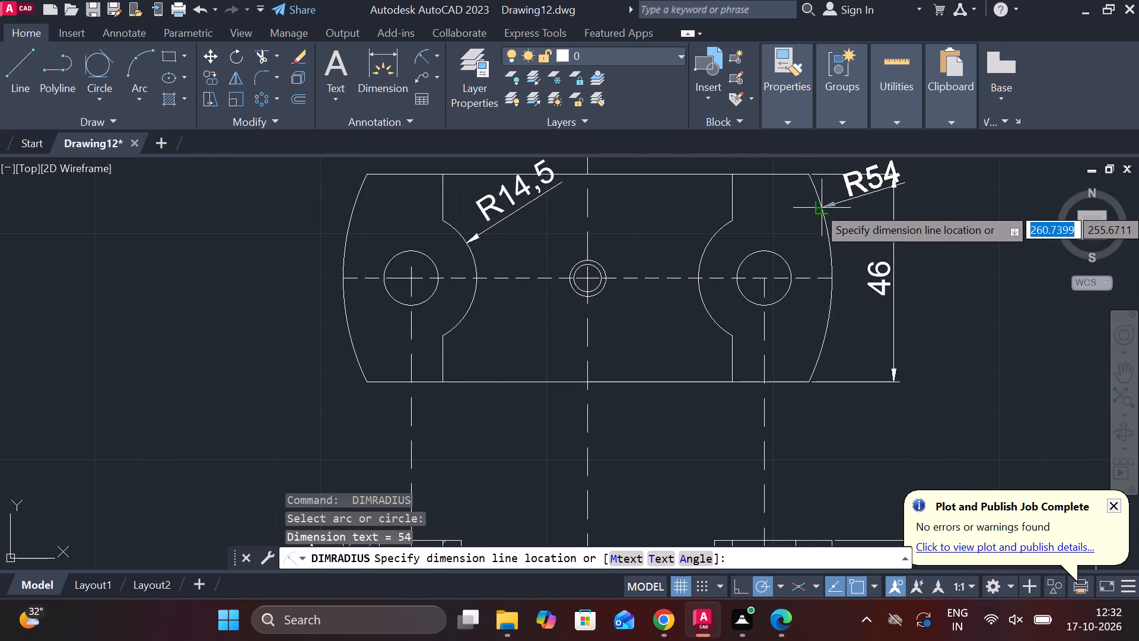
middle_drag(832, 213, 787, 302)
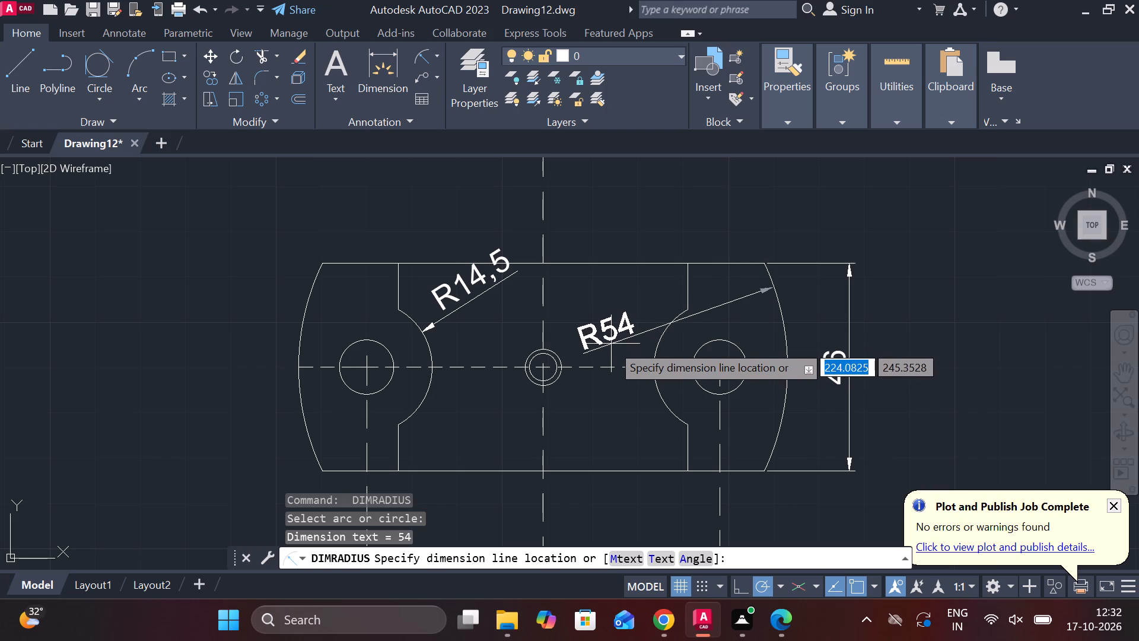
click(611, 341)
Add a diameter dimension to the sectioned side's bolt hole in the upper view, placing its text outside the end arc.
middle_drag(641, 334, 665, 244)
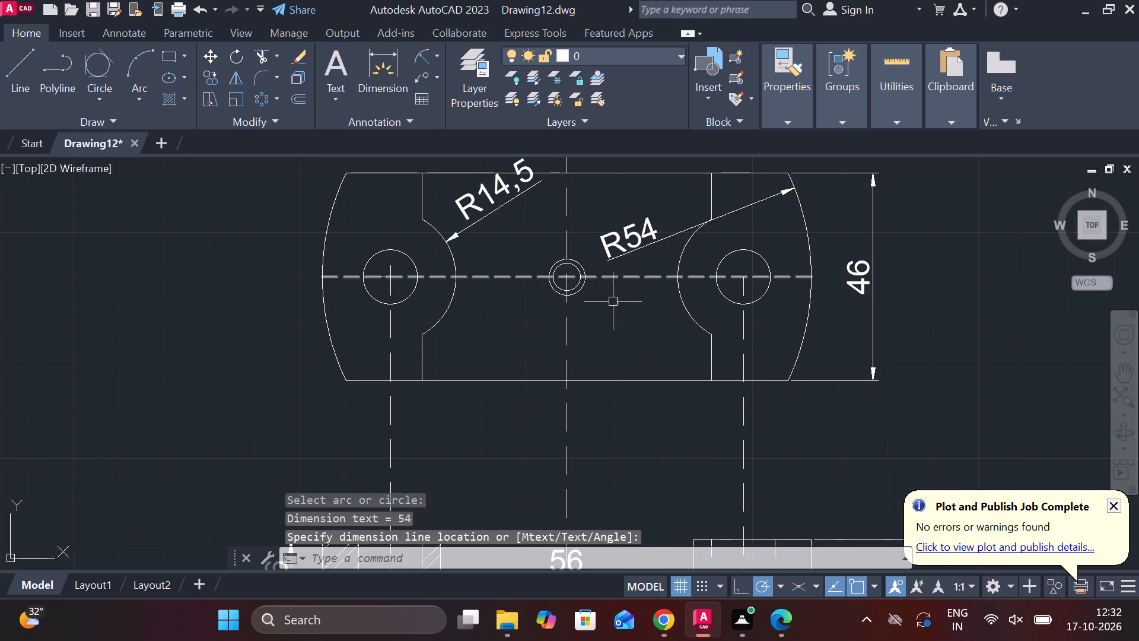
key(space)
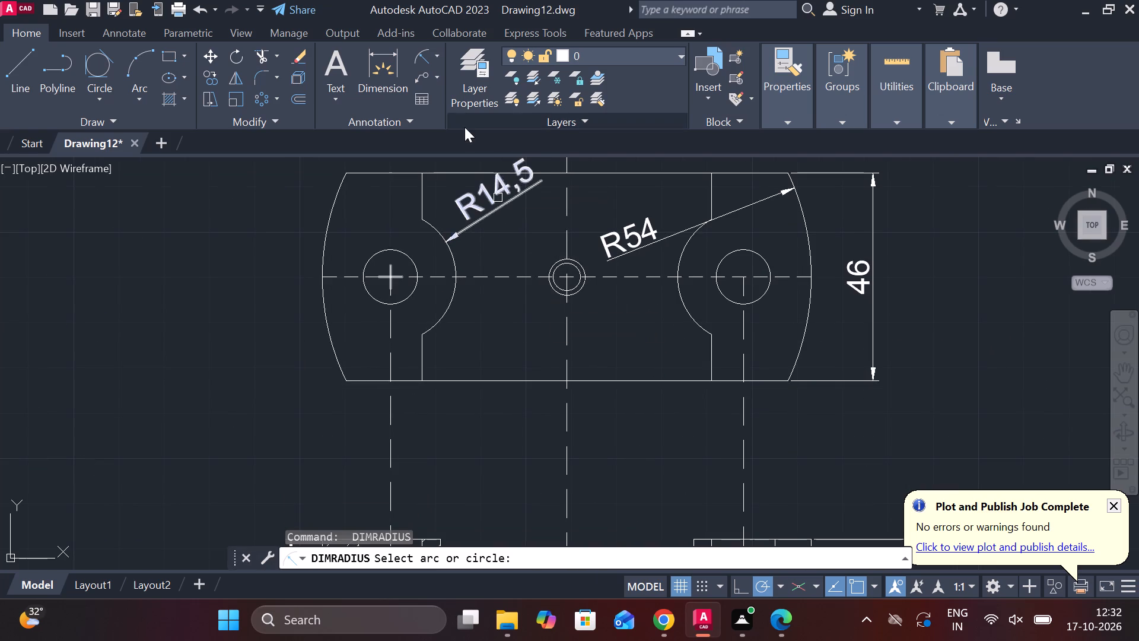
click(437, 59)
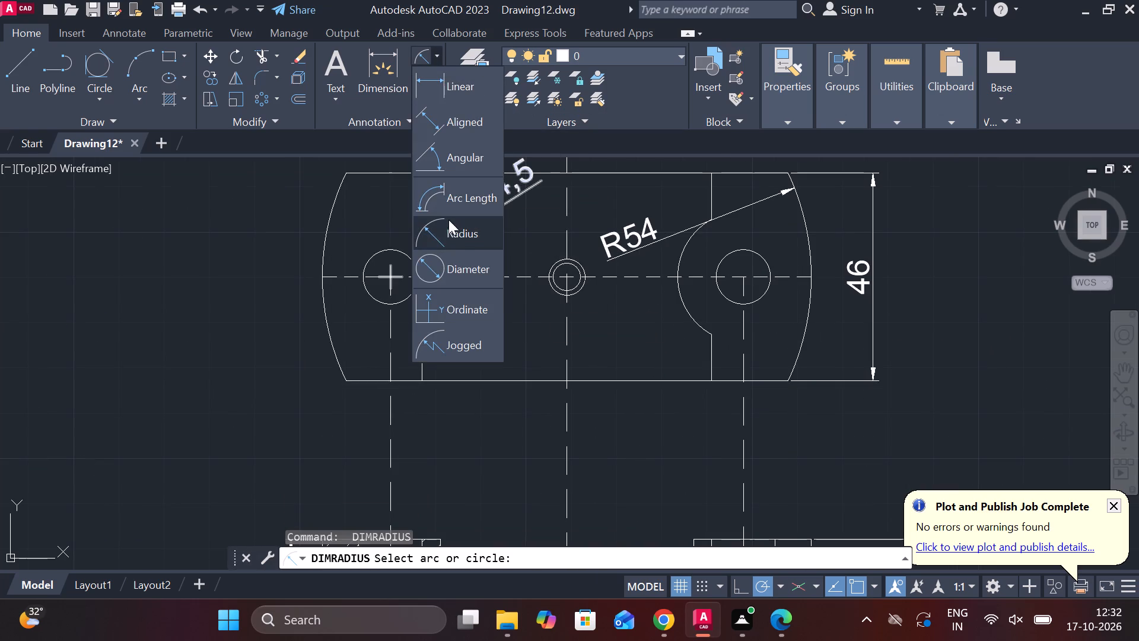
click(462, 263)
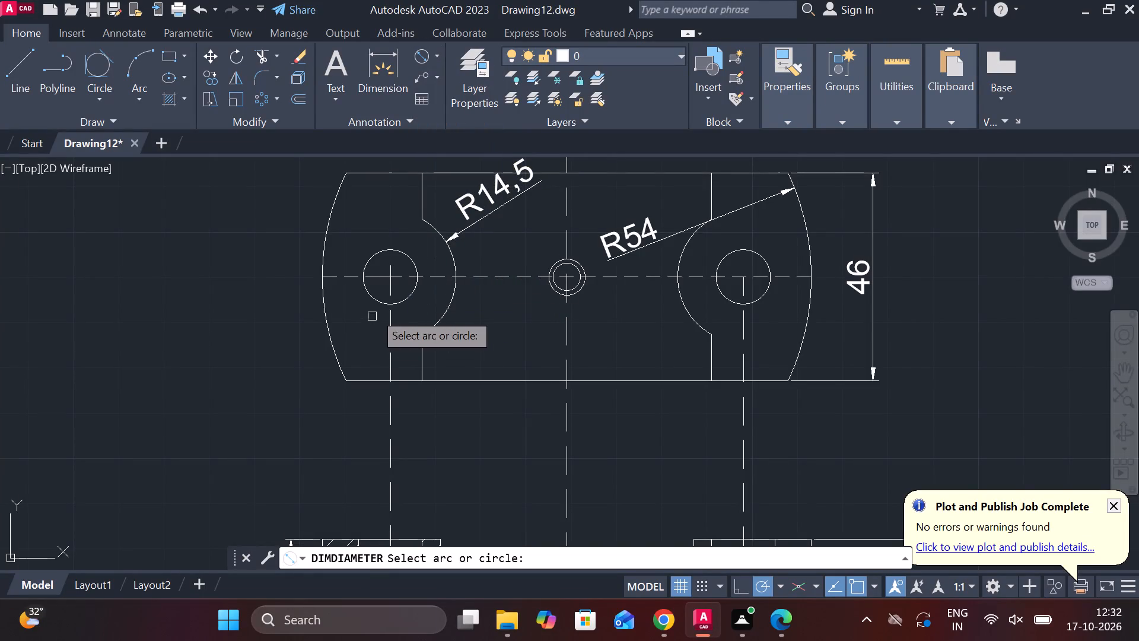
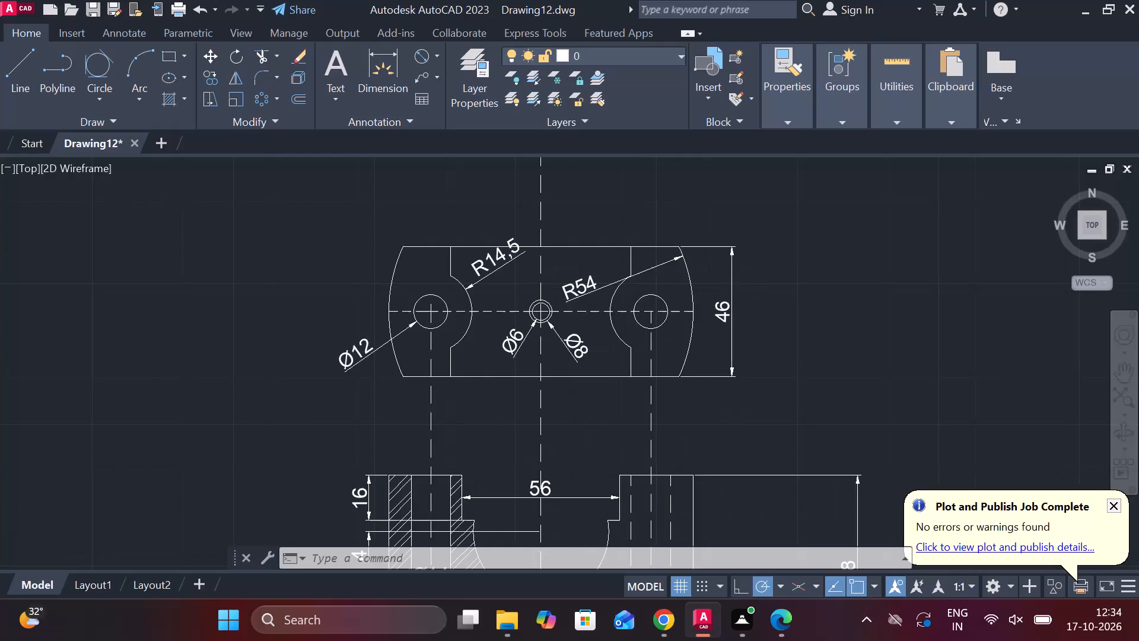
Examine the dimensioned top, sectional front and bottom views of the bracket, and the clear space above them.
middle_drag(815, 303, 957, 309)
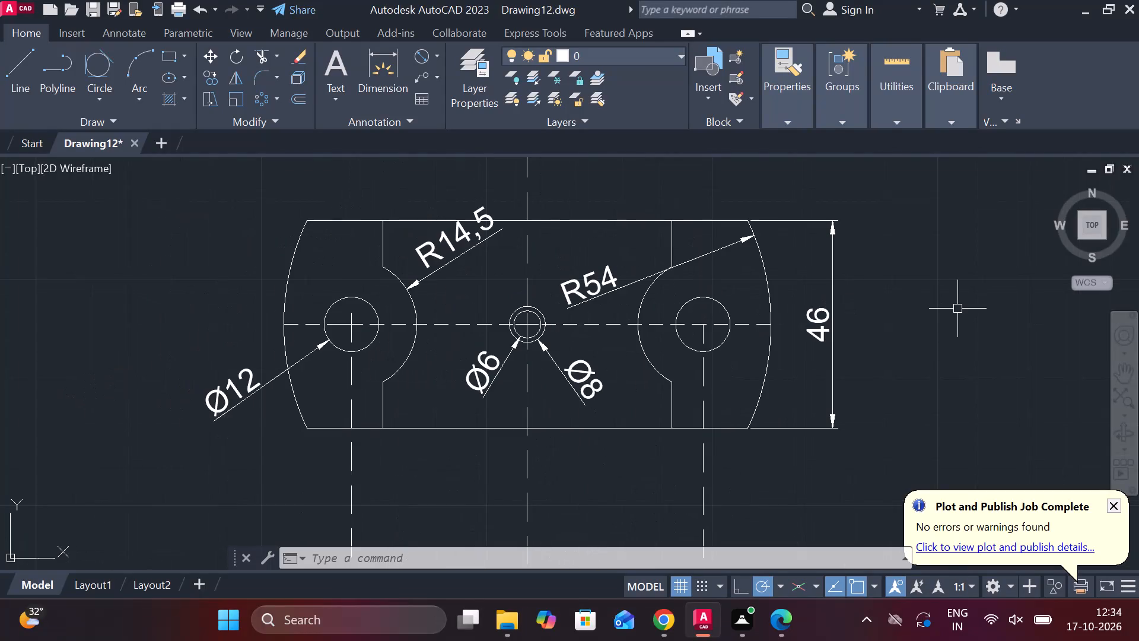
middle_drag(888, 296, 855, 294)
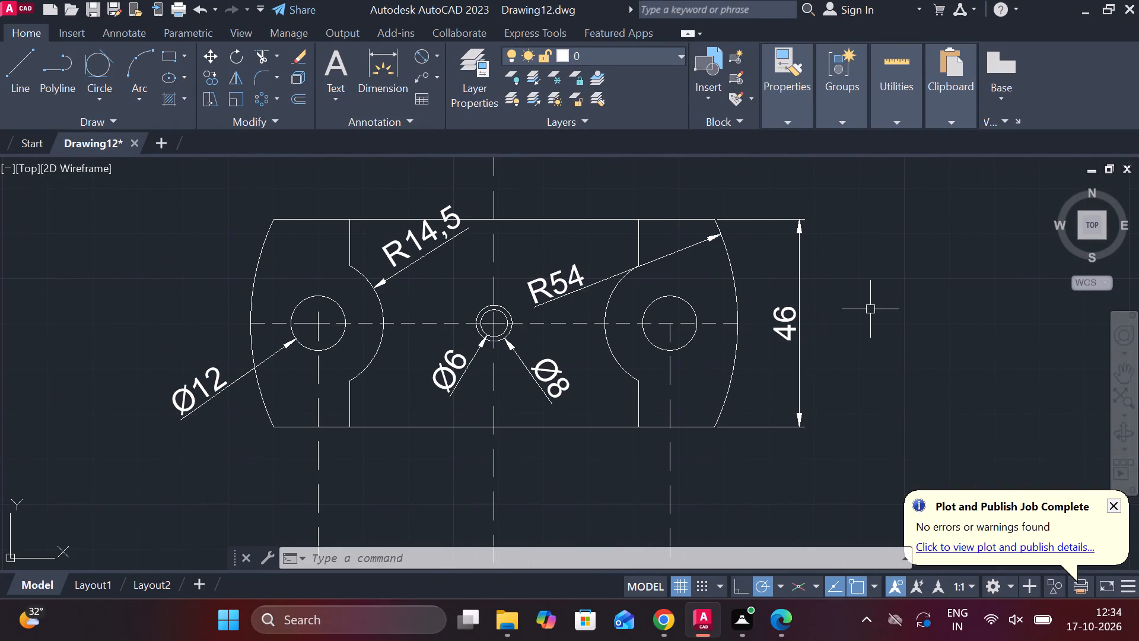
scroll(870, 310, down, 1)
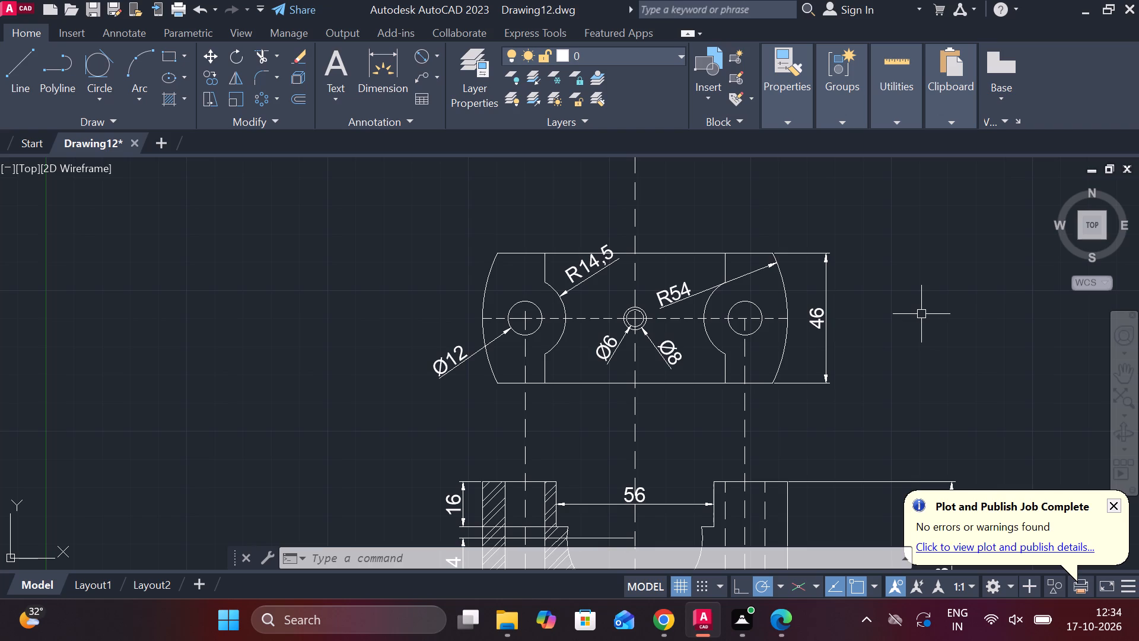
scroll(921, 314, down, 1)
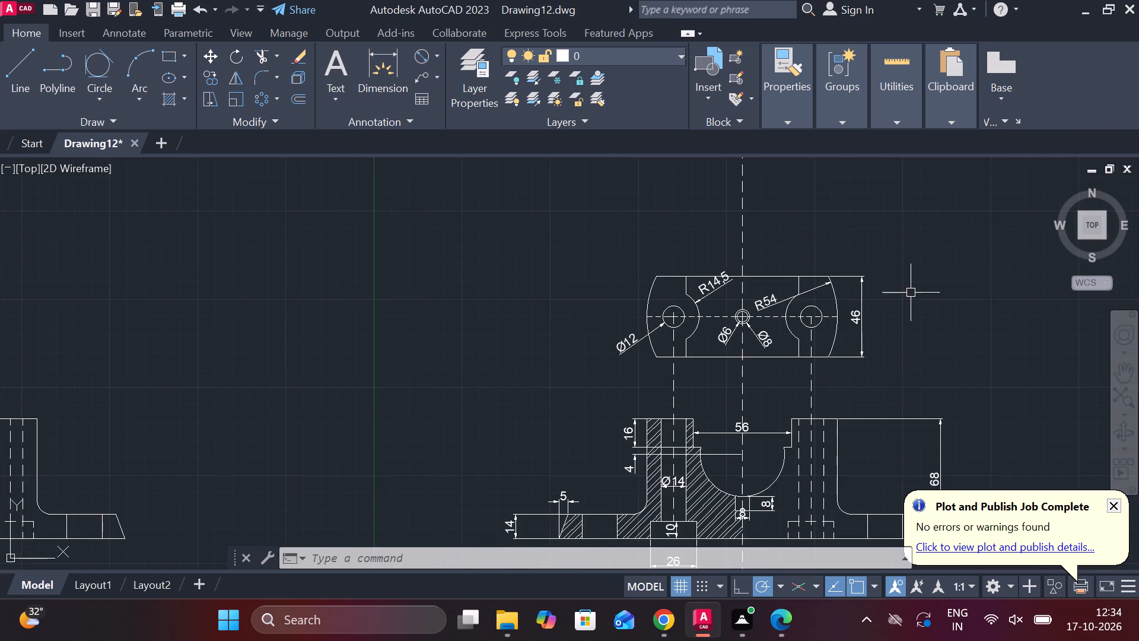
middle_drag(905, 293, 794, 173)
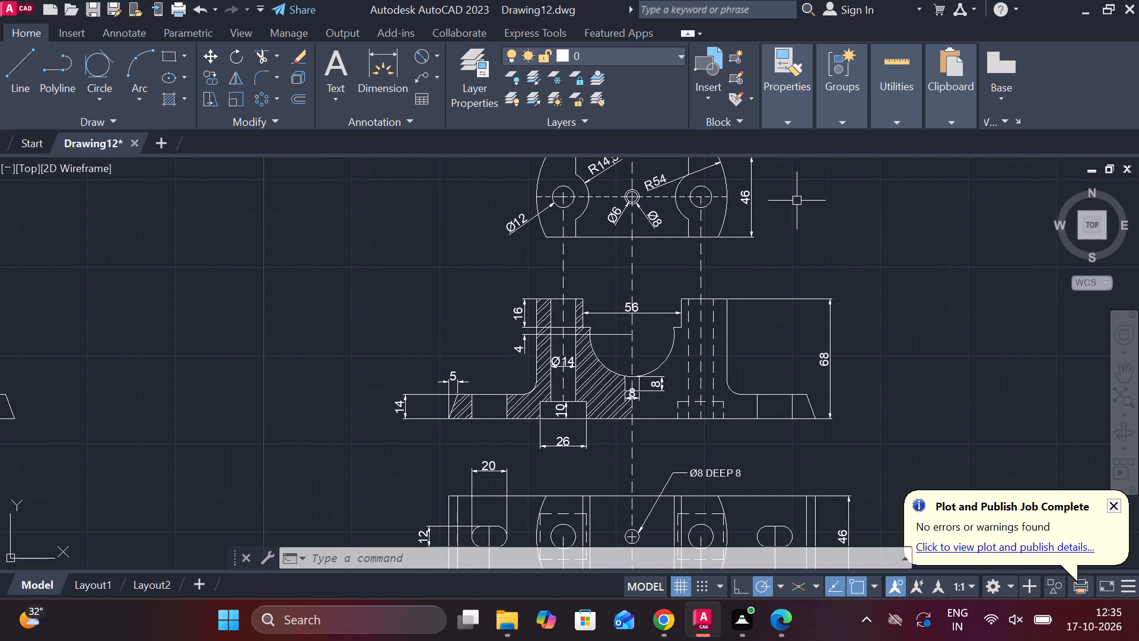
middle_drag(804, 209, 806, 215)
scroll(812, 227, down, 1)
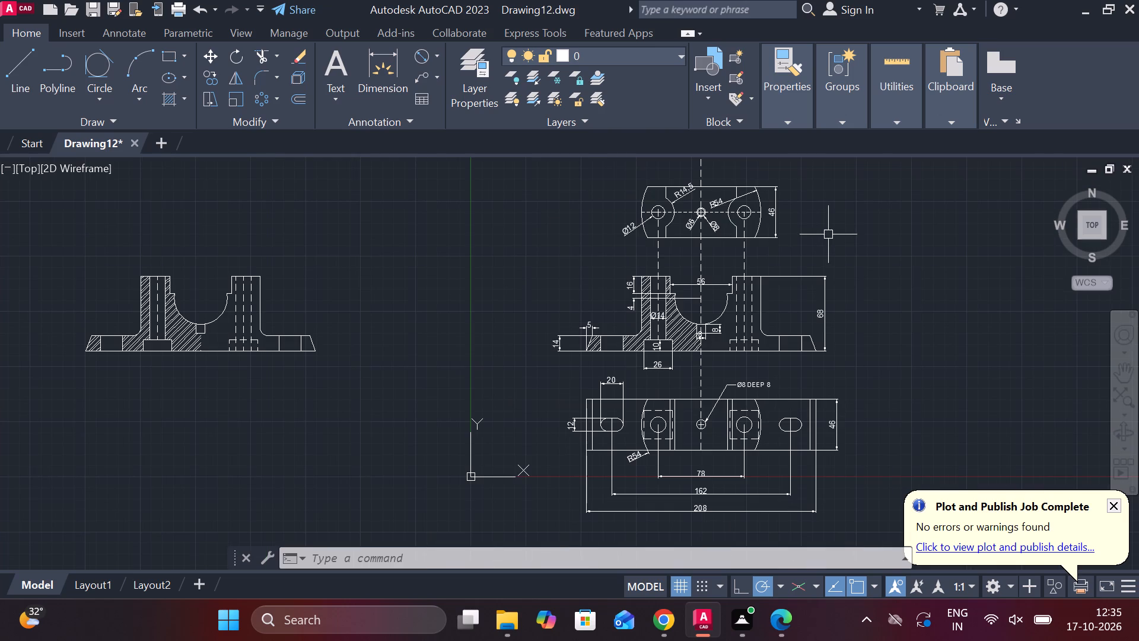
middle_drag(804, 192, 755, 347)
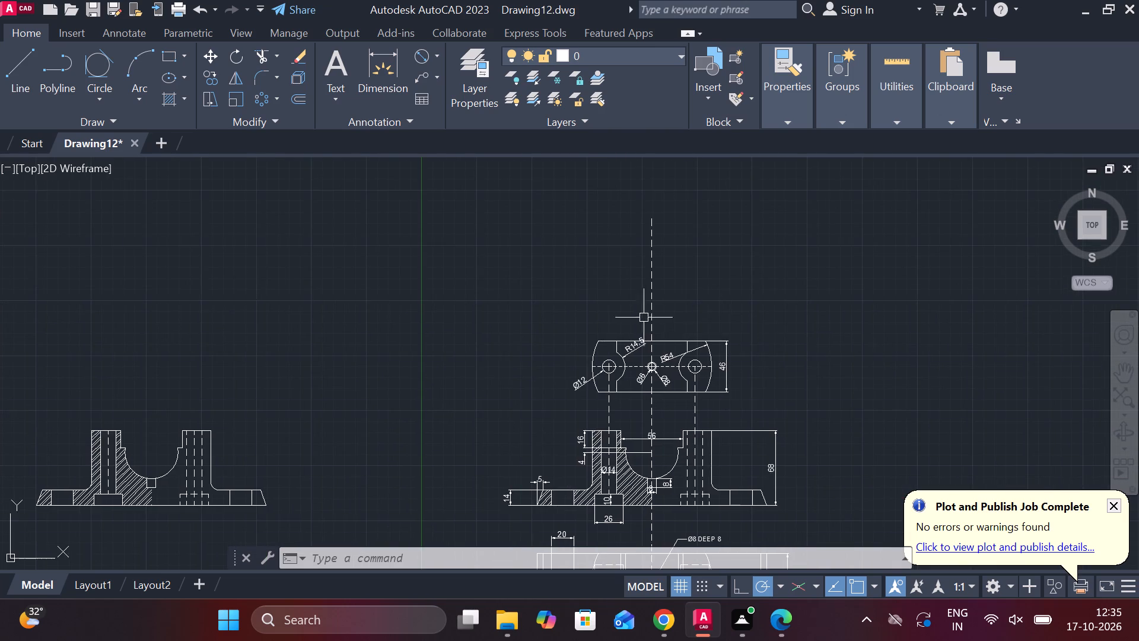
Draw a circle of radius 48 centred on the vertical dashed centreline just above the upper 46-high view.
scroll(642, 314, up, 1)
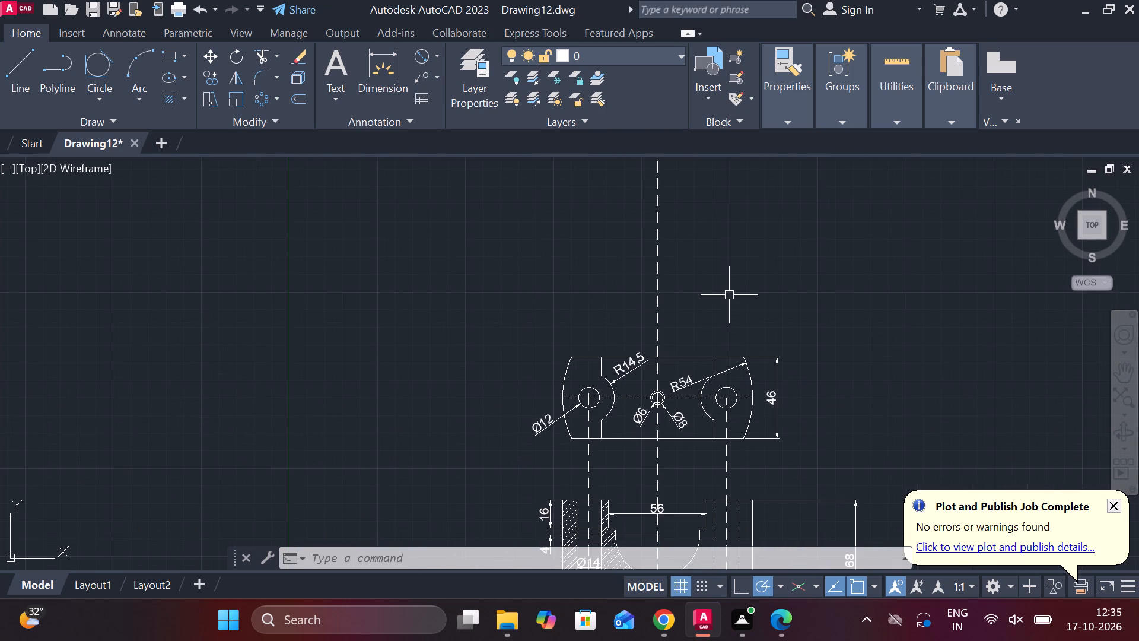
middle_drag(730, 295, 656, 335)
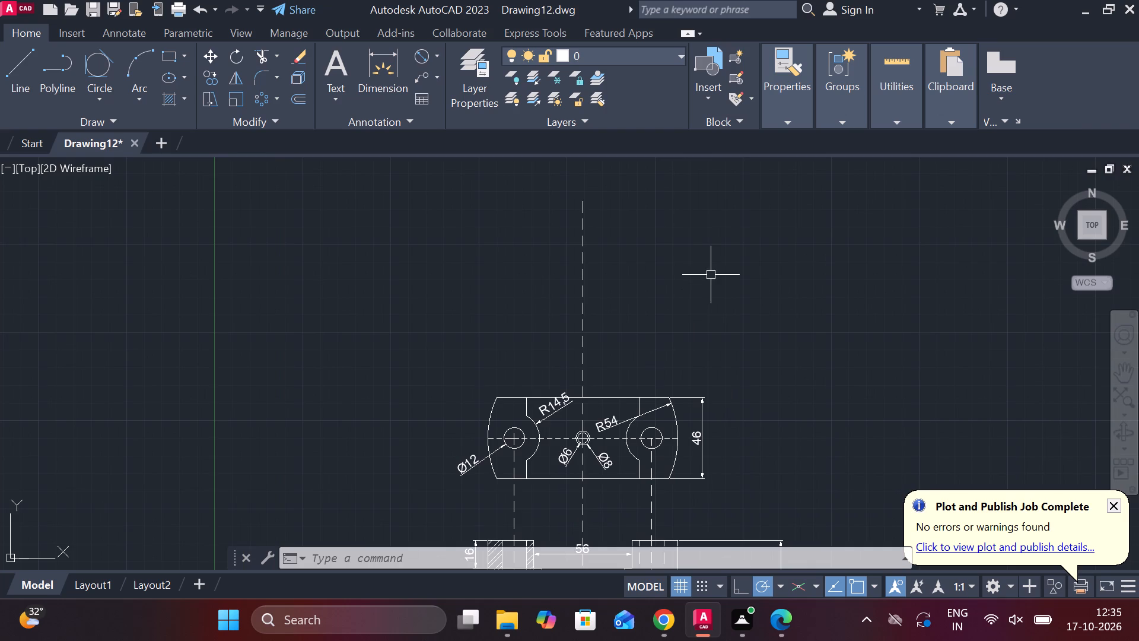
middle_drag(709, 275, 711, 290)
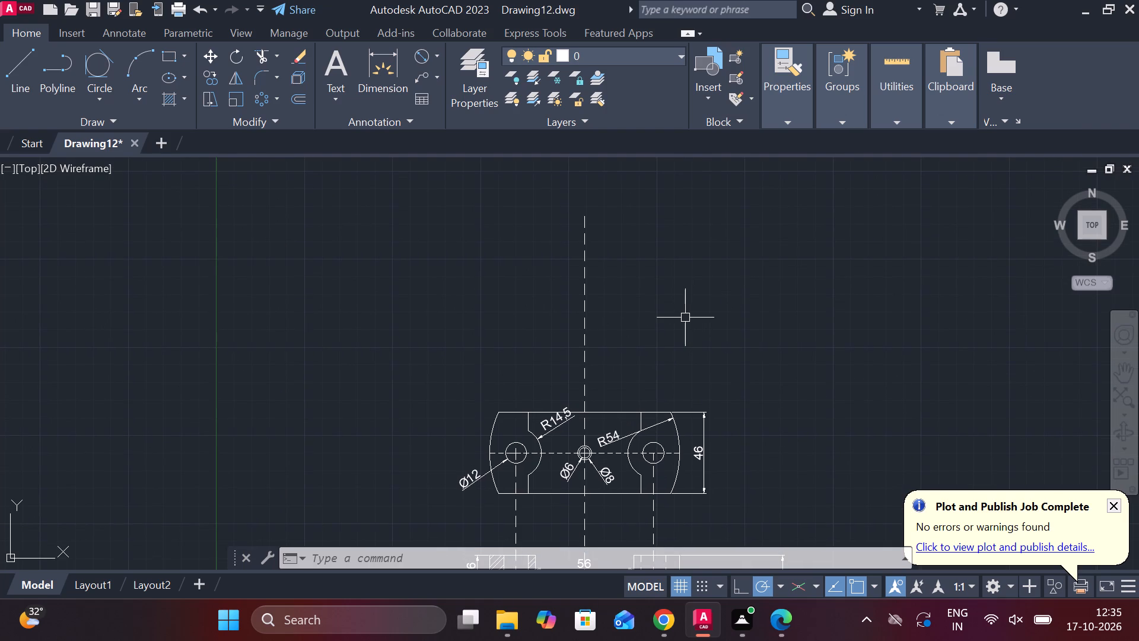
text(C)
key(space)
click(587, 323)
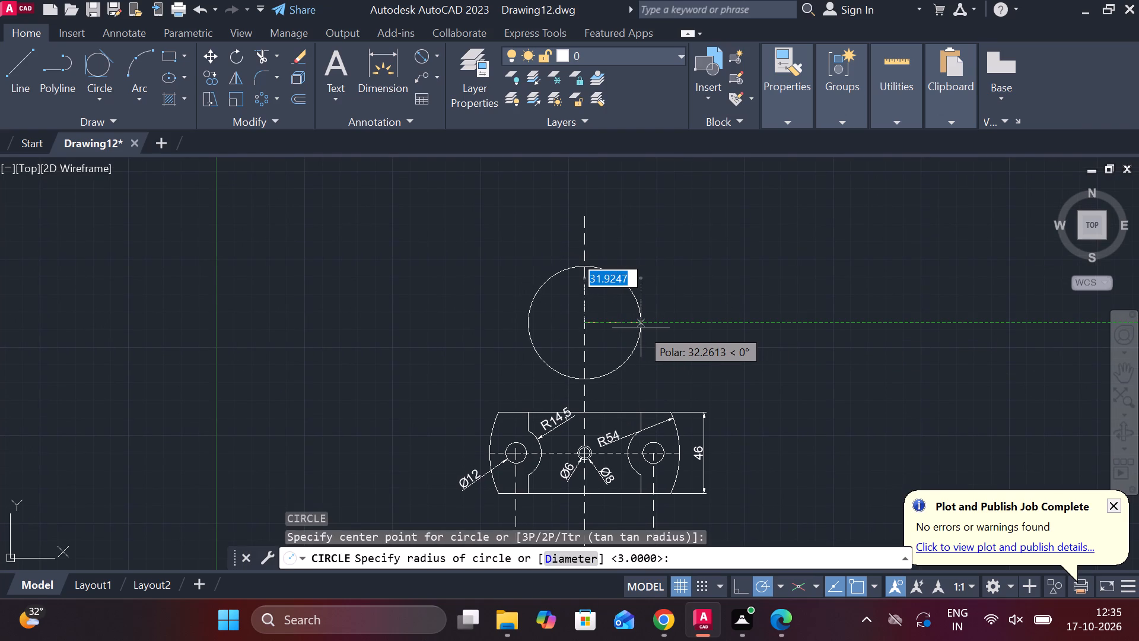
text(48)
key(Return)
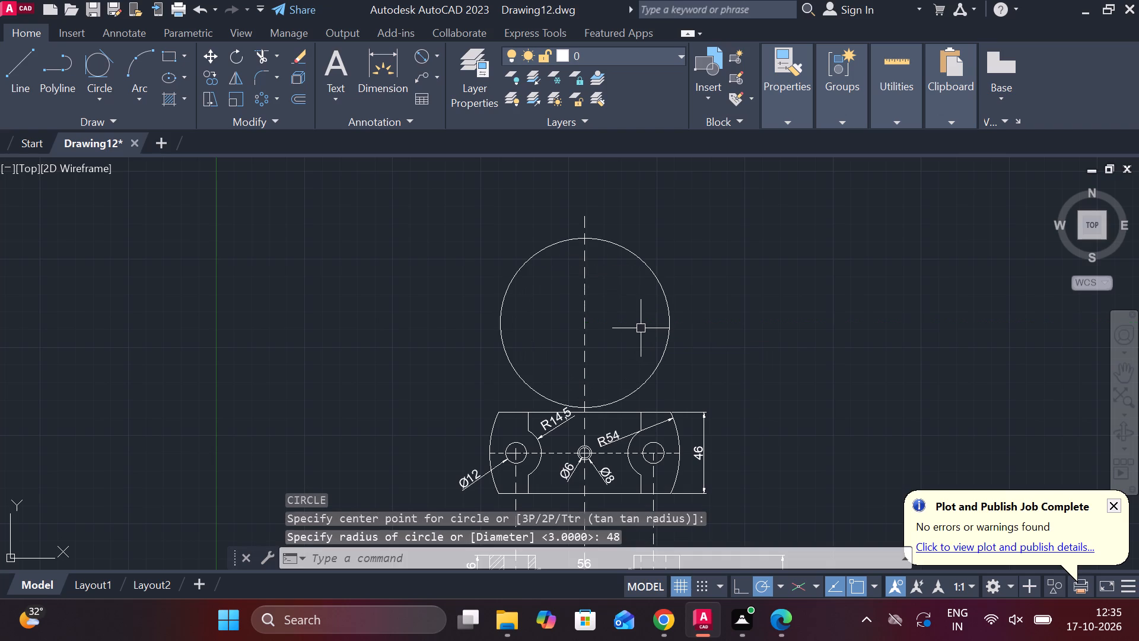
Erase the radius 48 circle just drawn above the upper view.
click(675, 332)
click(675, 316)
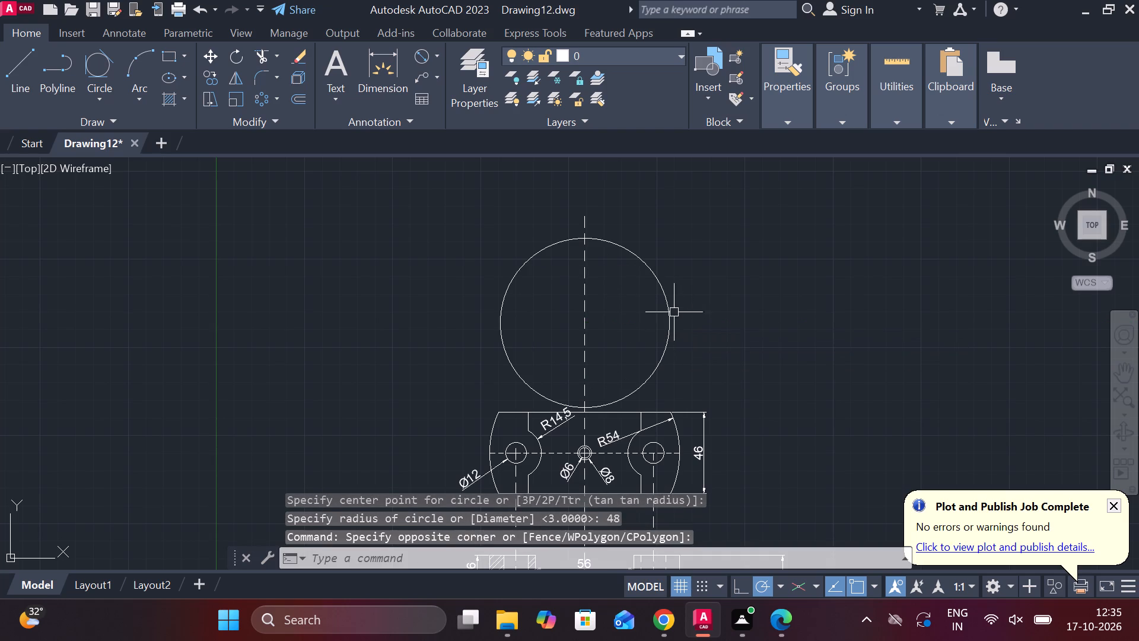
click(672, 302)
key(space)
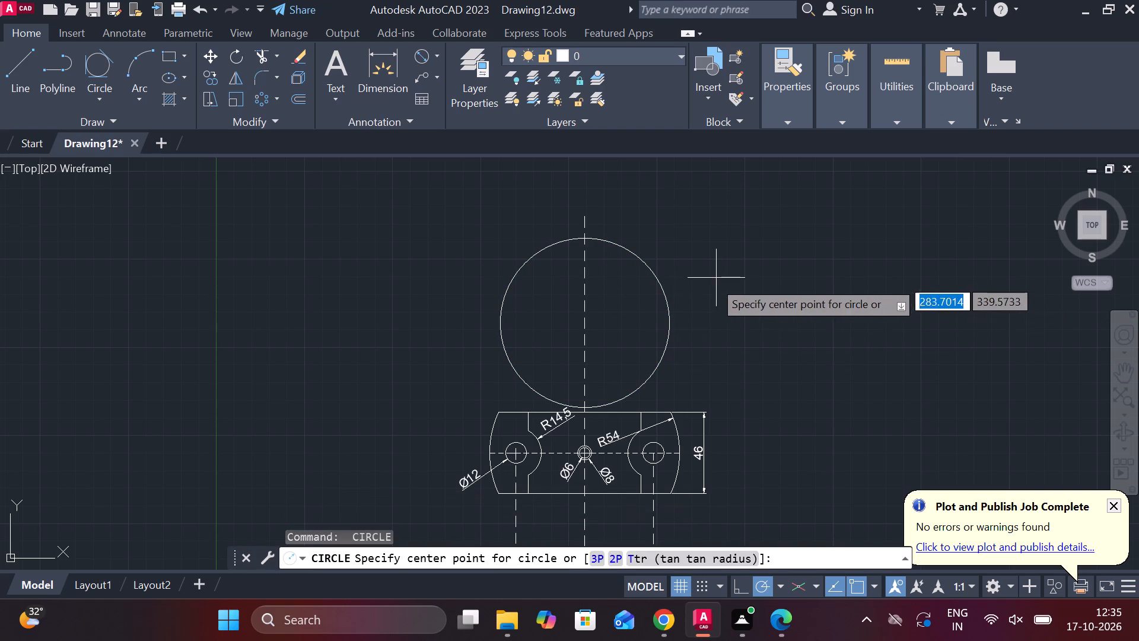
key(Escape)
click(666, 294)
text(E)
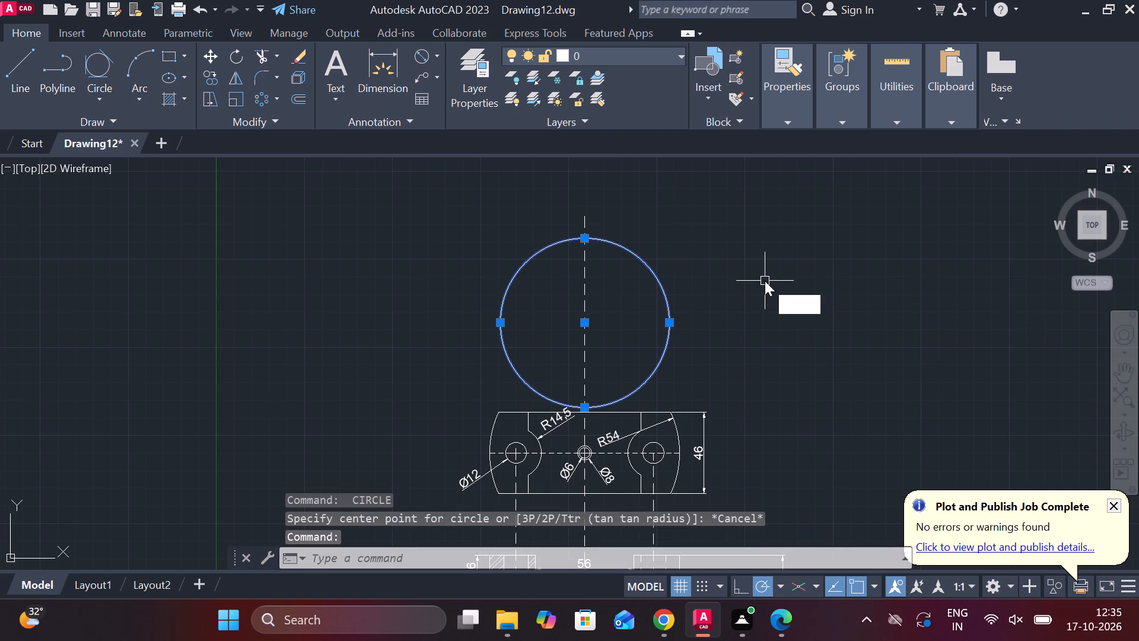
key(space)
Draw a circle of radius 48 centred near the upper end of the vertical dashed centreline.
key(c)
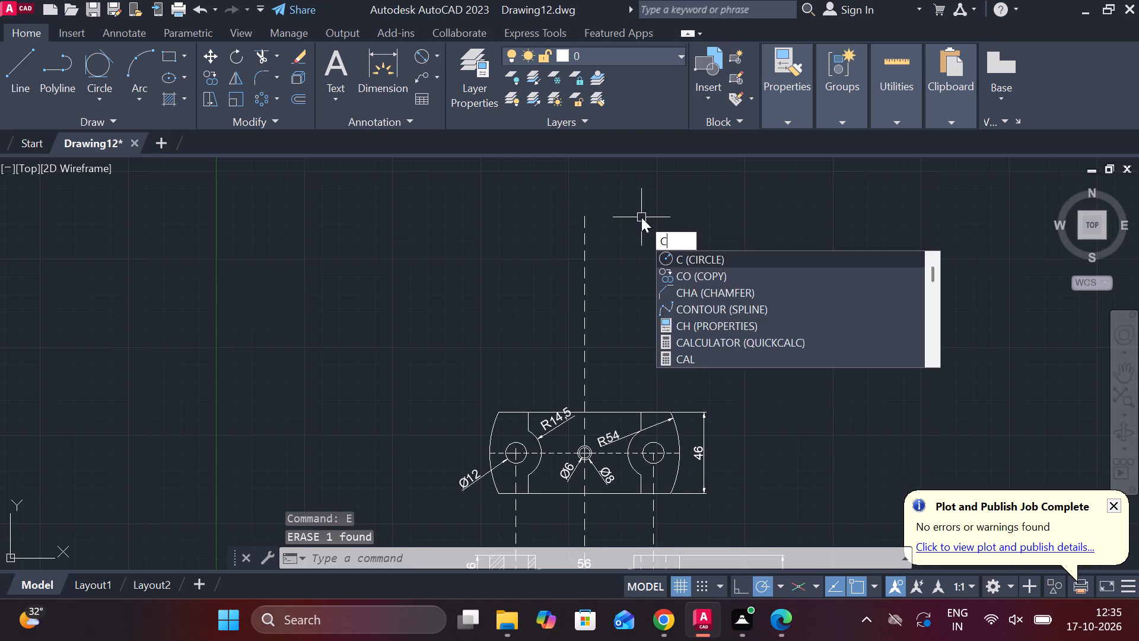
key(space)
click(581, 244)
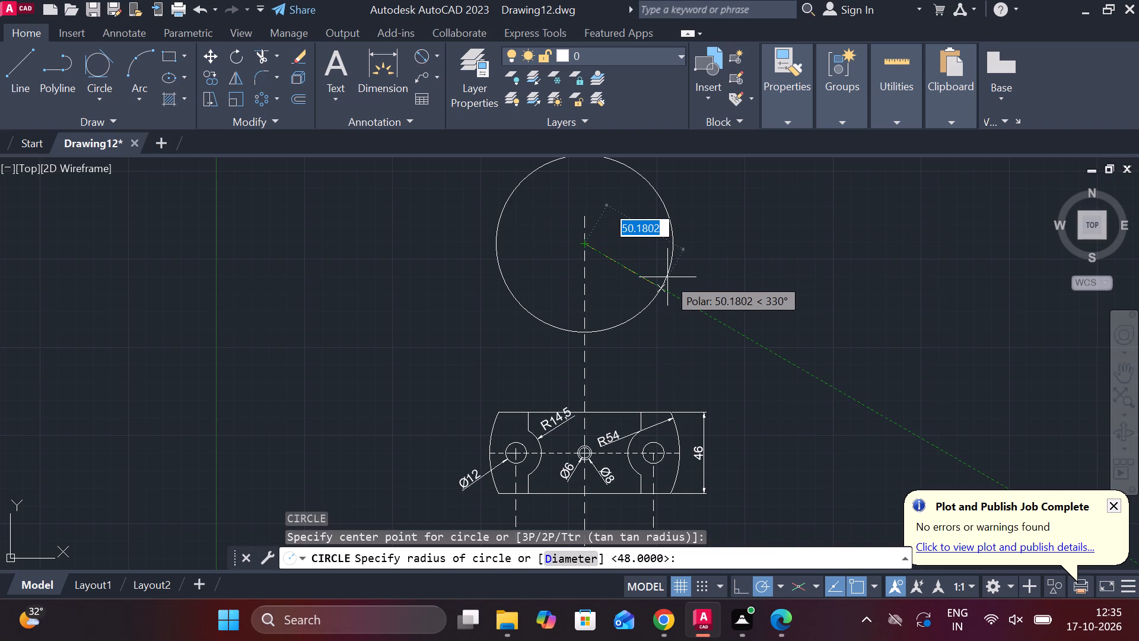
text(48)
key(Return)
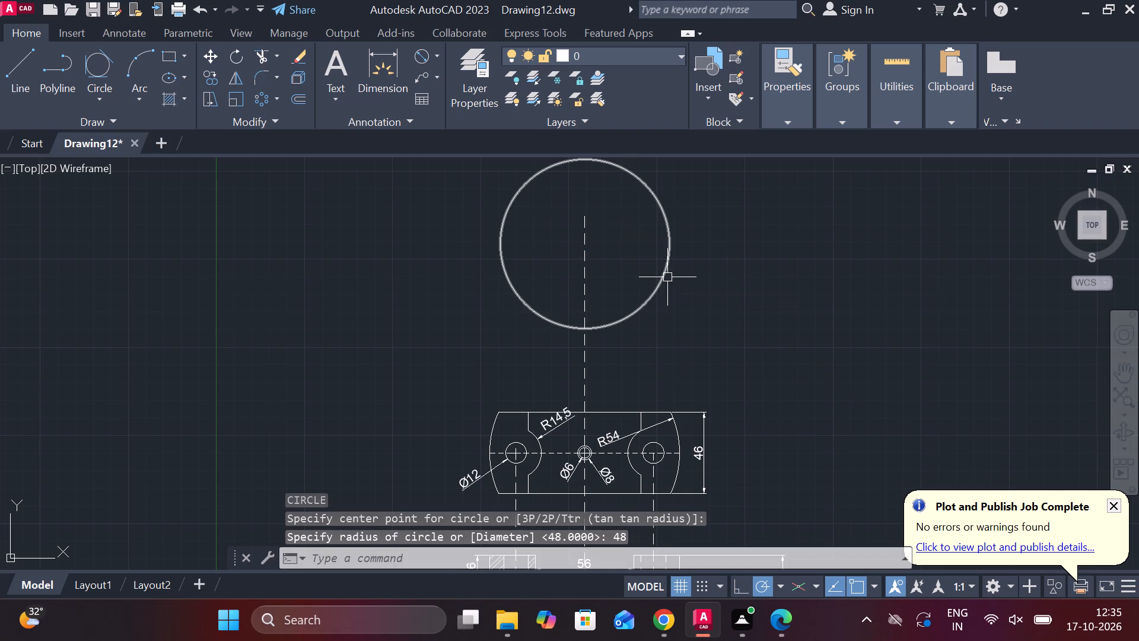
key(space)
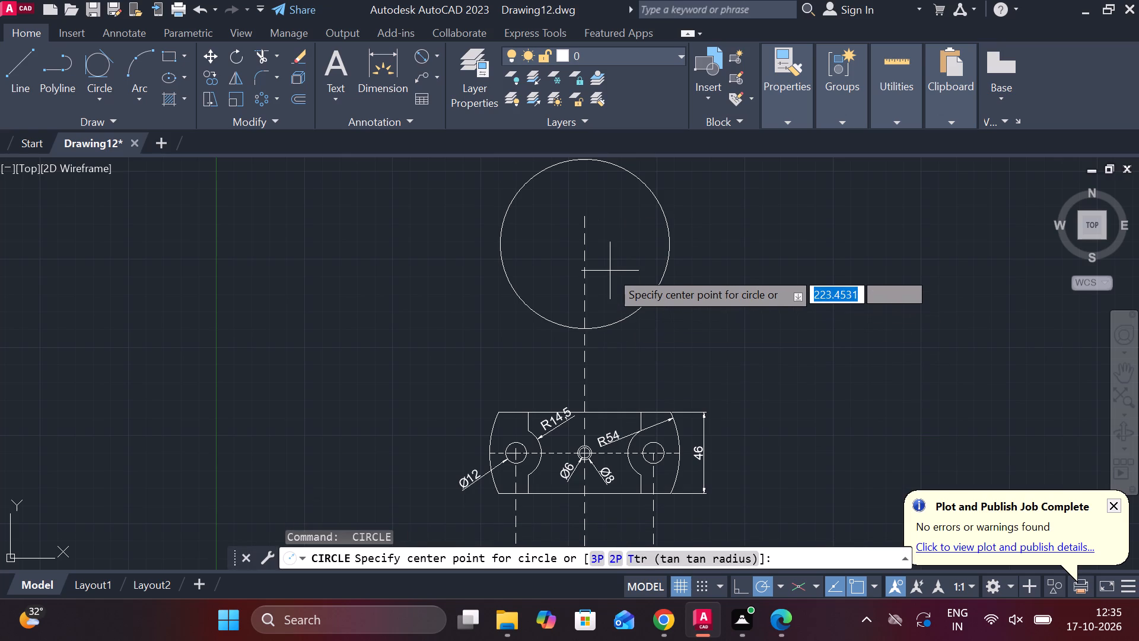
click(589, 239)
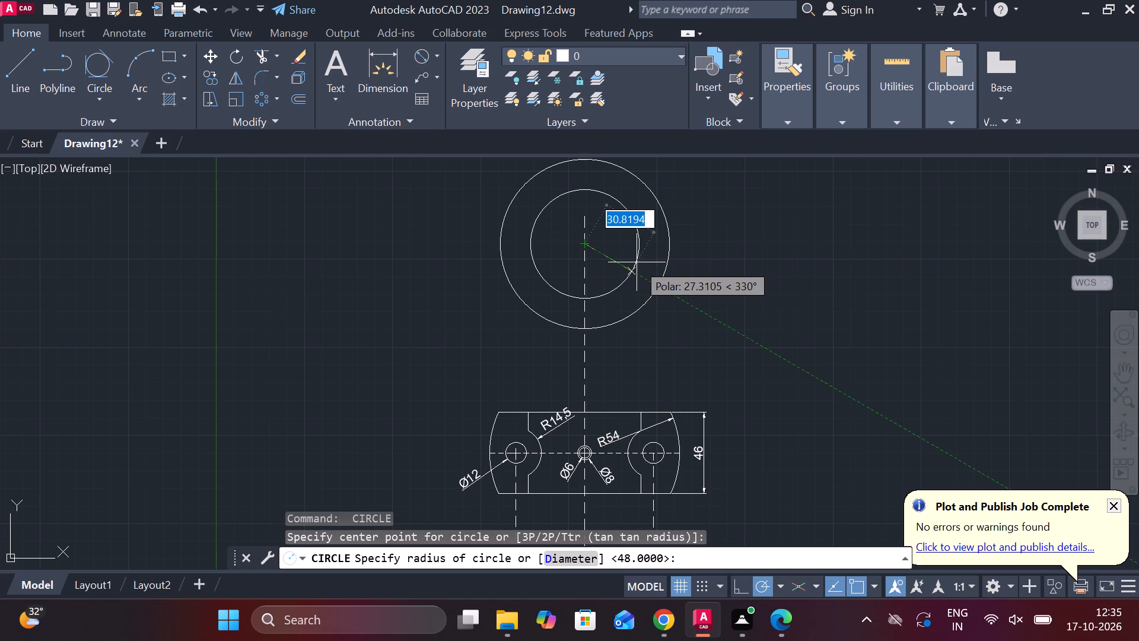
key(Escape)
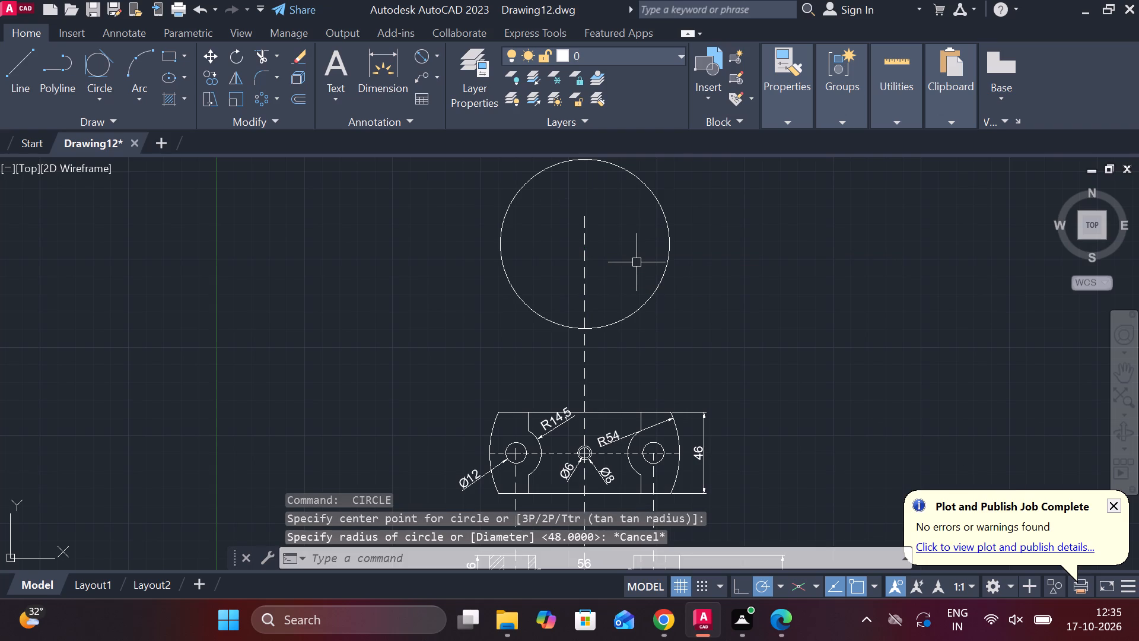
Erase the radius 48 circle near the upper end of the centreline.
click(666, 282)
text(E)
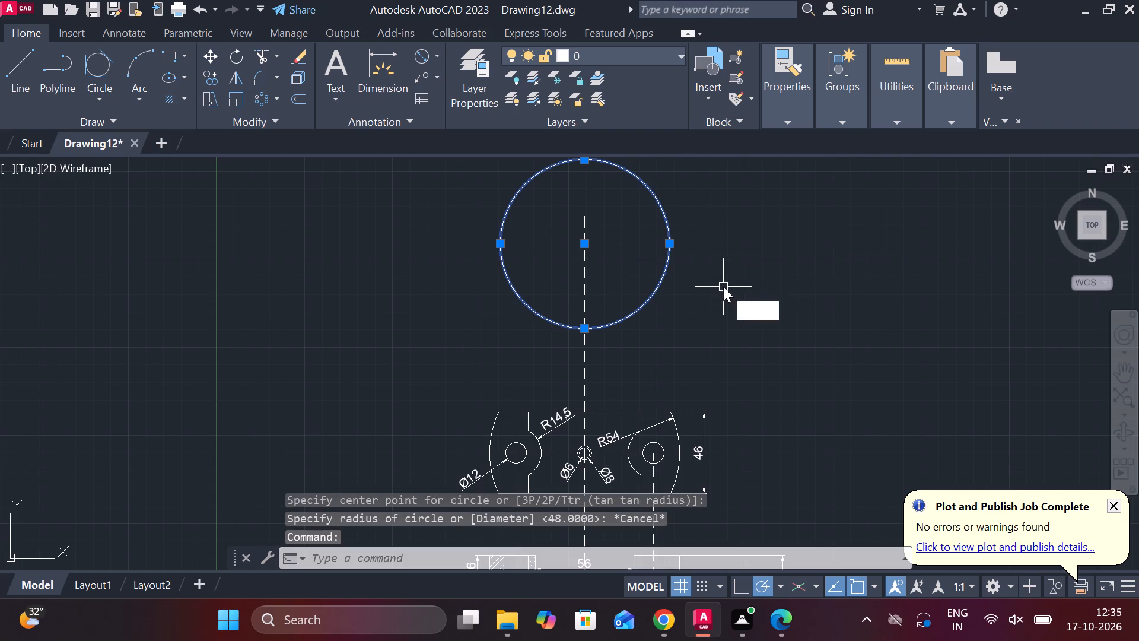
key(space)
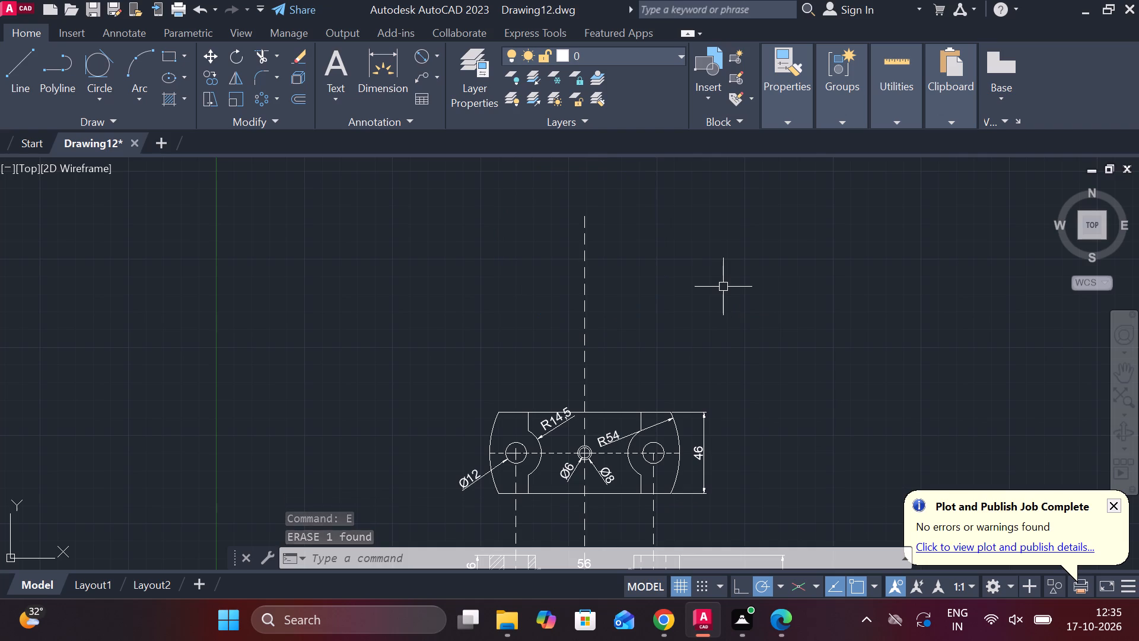
Draw a circle of radius 48 centred on the vertical dashed centreline, clear above the upper 46-high view.
middle_drag(725, 337, 717, 337)
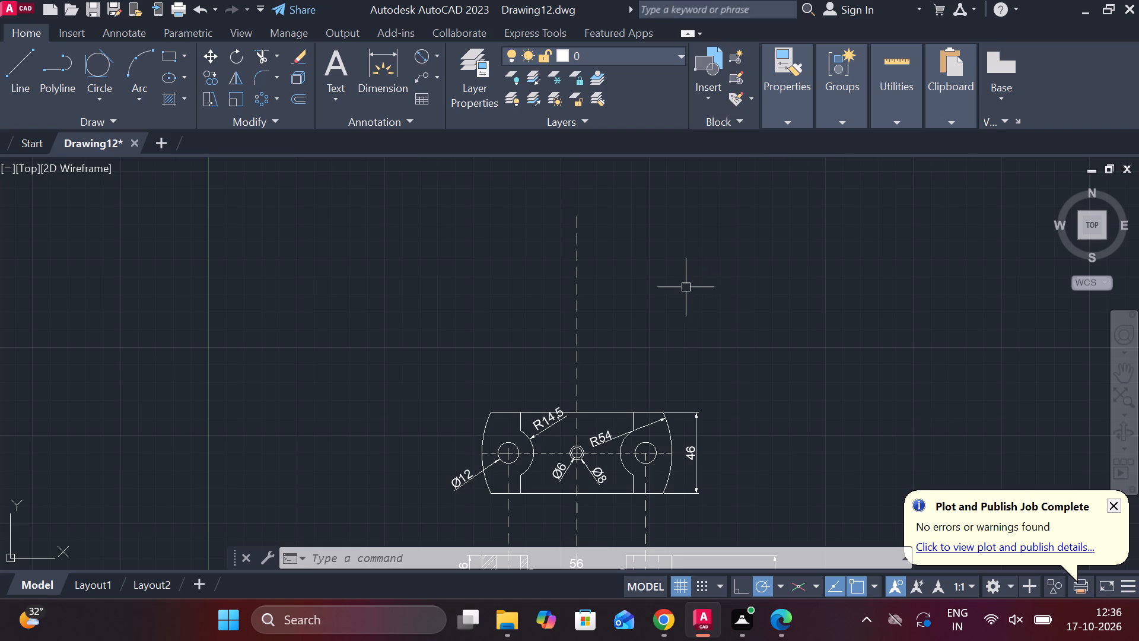
scroll(685, 287, up, 2)
middle_drag(657, 297, 682, 395)
scroll(677, 396, down, 1)
middle_drag(657, 411, 715, 198)
middle_drag(651, 256, 611, 337)
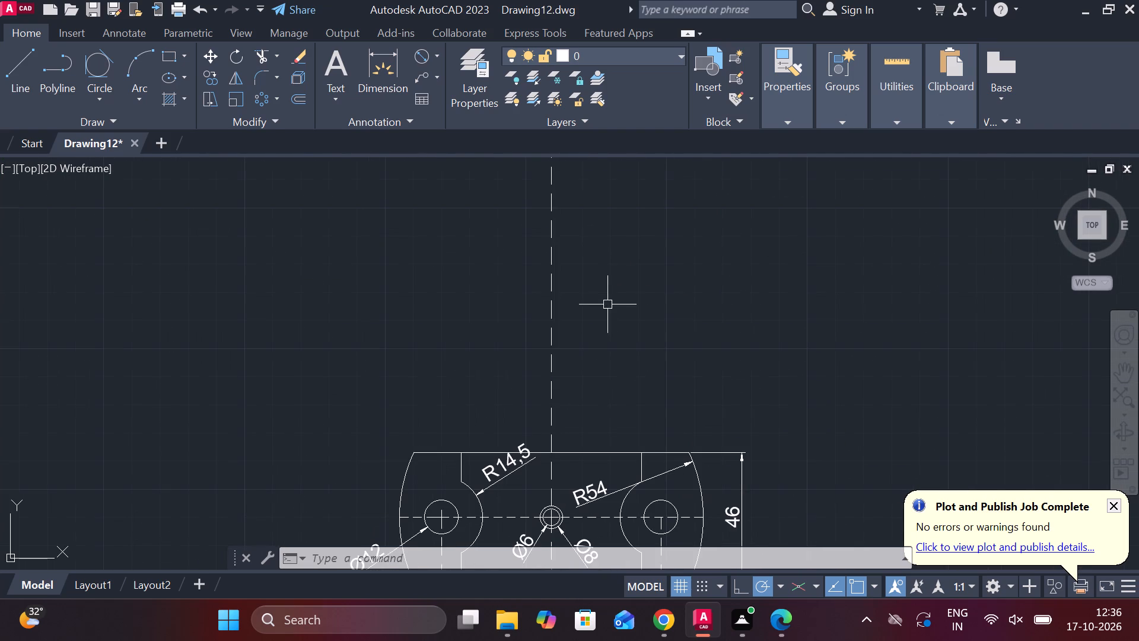
text(C)
key(space)
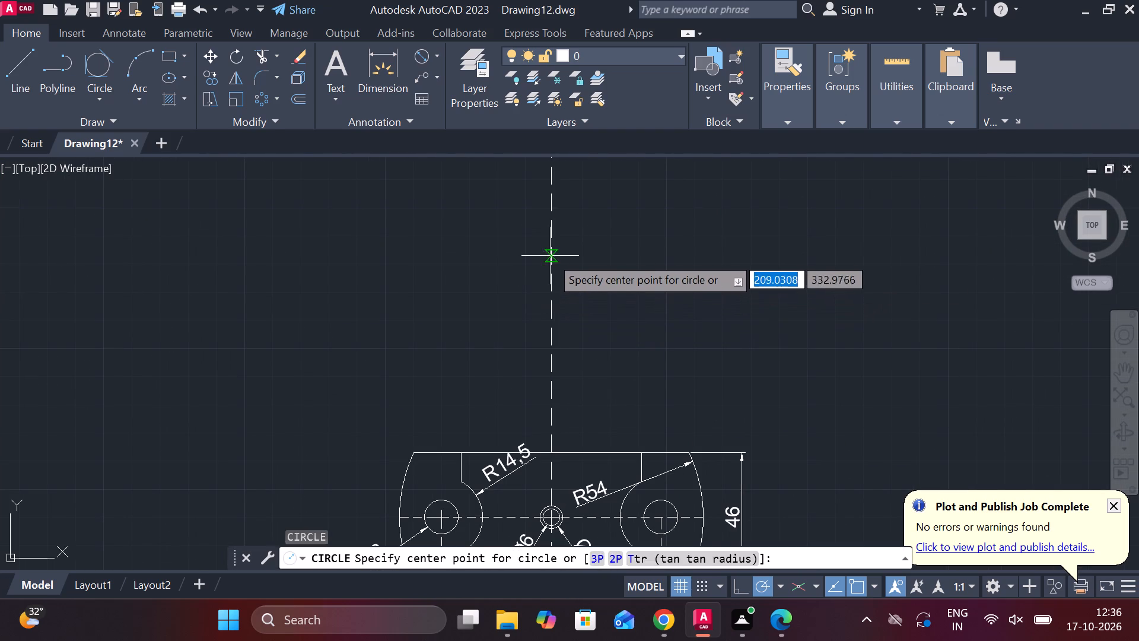
click(549, 253)
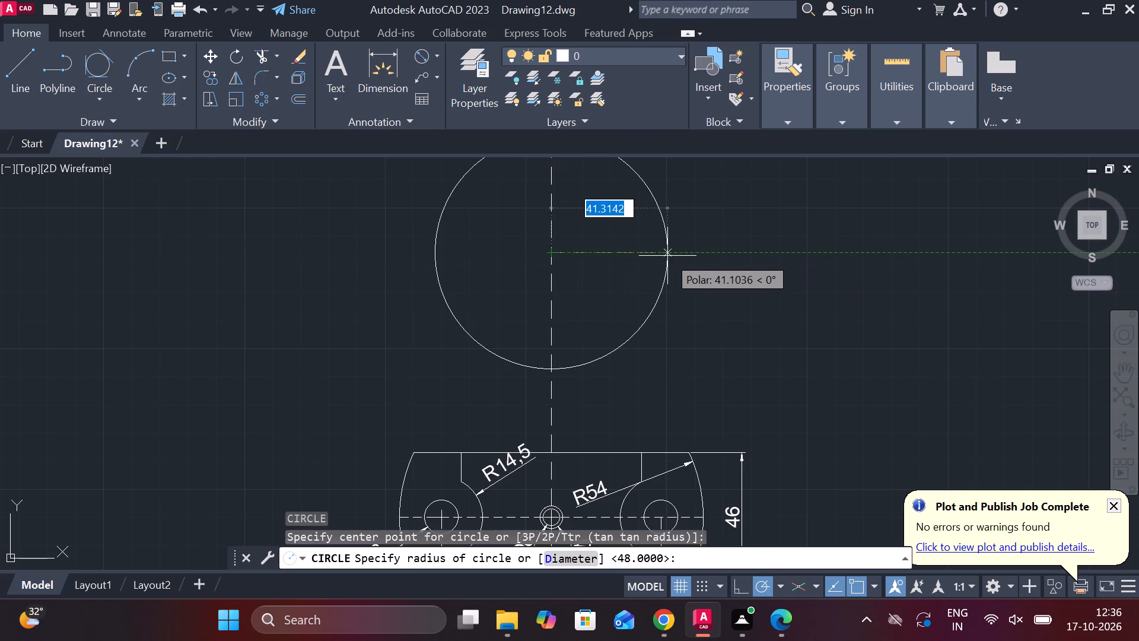
key(2)
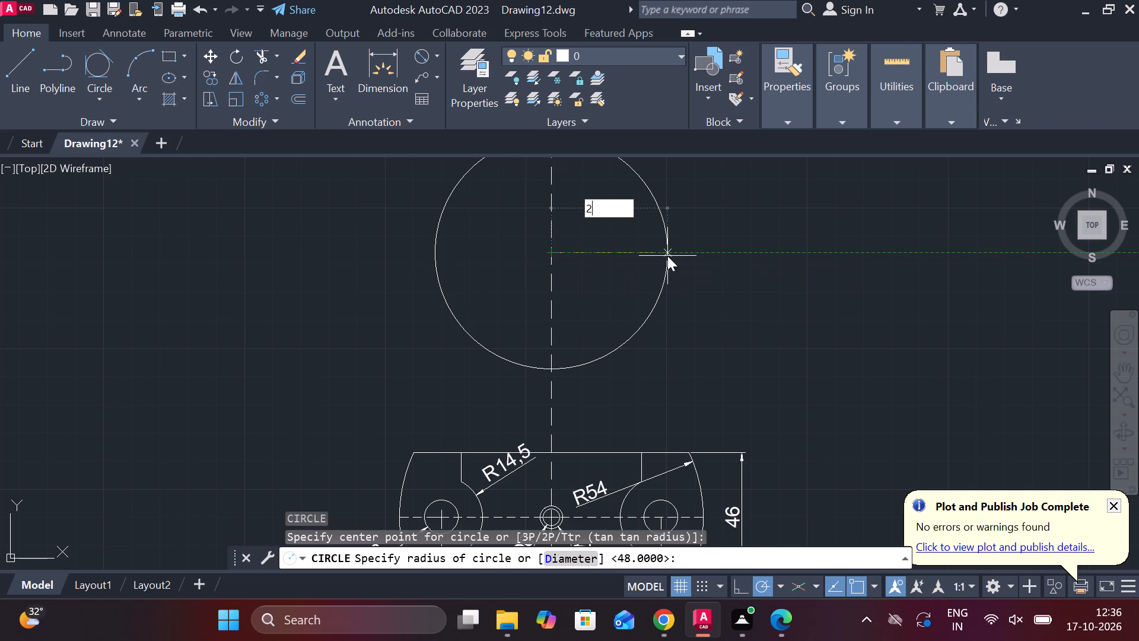
key(BackSpace)
text(48)
key(space)
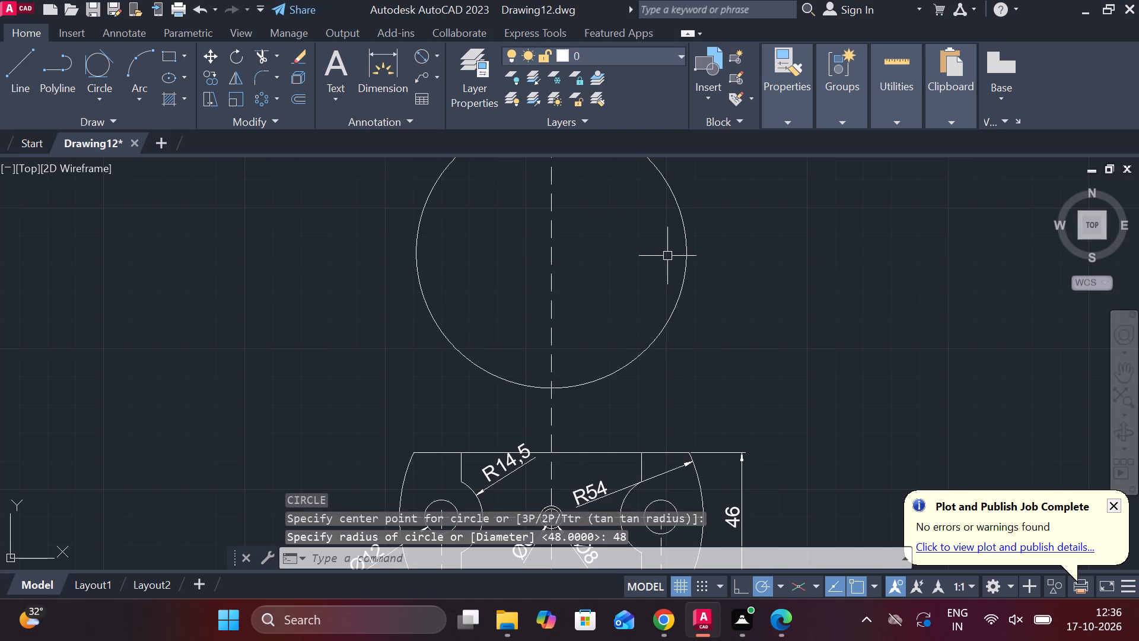
Draw a concentric circle of radius 24 inside the radius 48 circle.
text(C)
key(space)
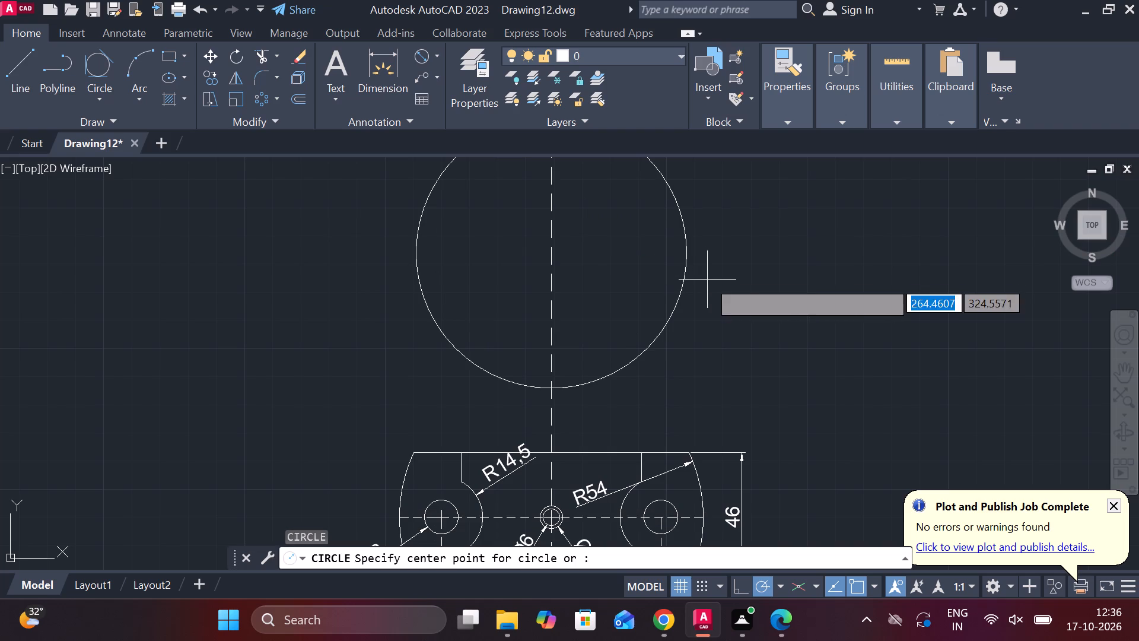
click(553, 253)
text(24)
key(space)
Draw horizontal lines through the circles' common centre, extending beyond the outer circle on both sides.
key(l)
key(Return)
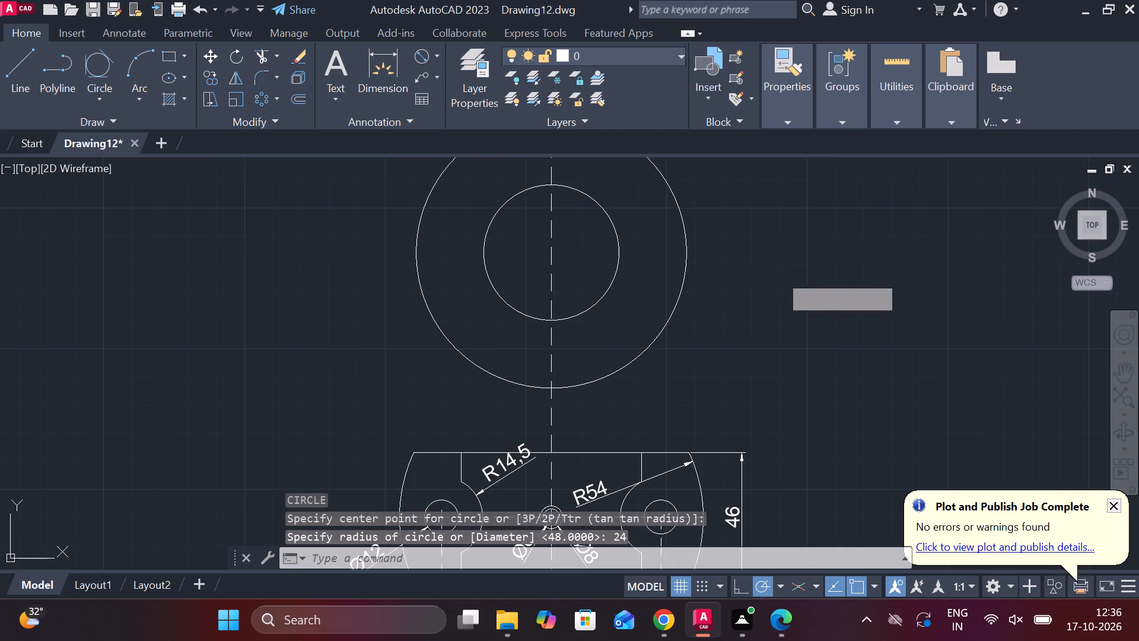
click(551, 253)
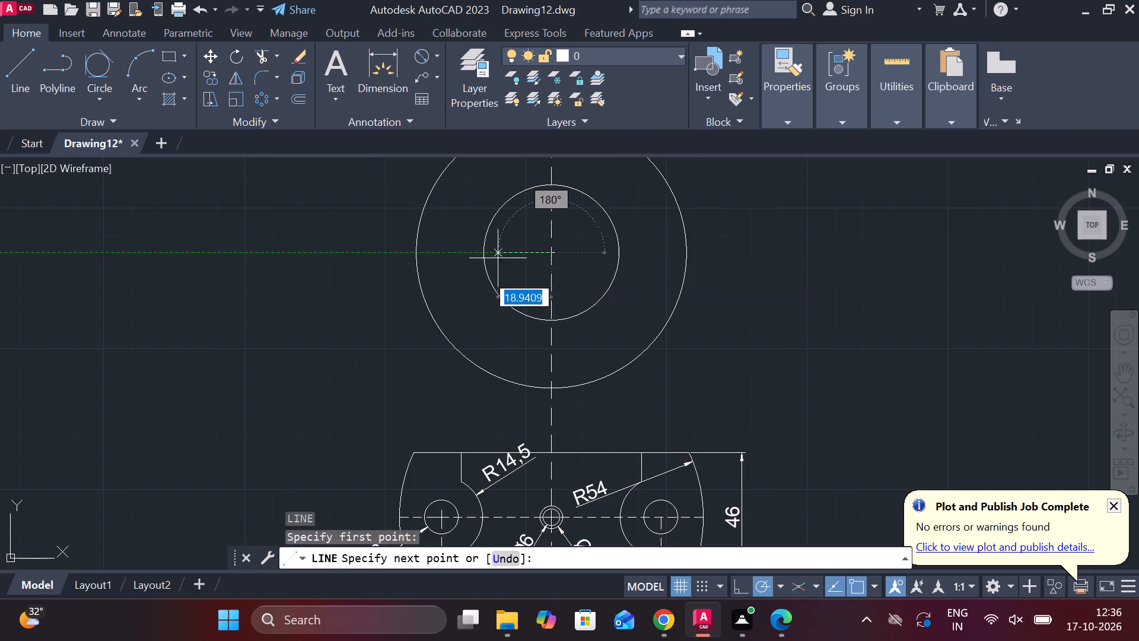
click(346, 263)
click(817, 243)
key(Escape)
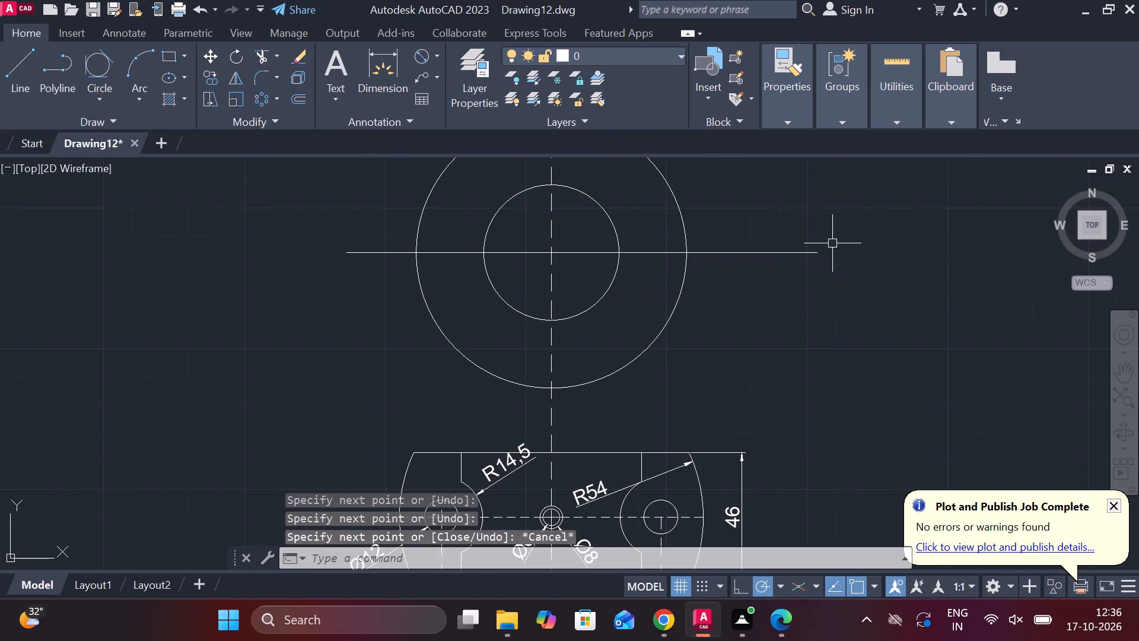
Trim away the lower halves of both concentric circles below the horizontal line through their centre.
text(TR)
key(space)
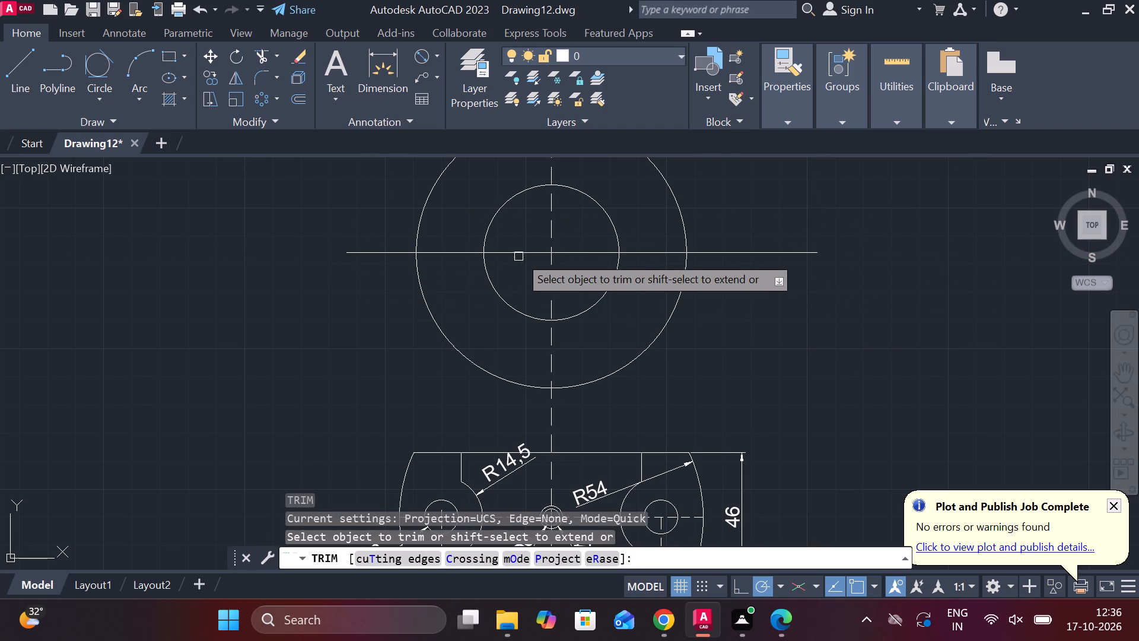
click(519, 252)
drag(523, 285, 380, 357)
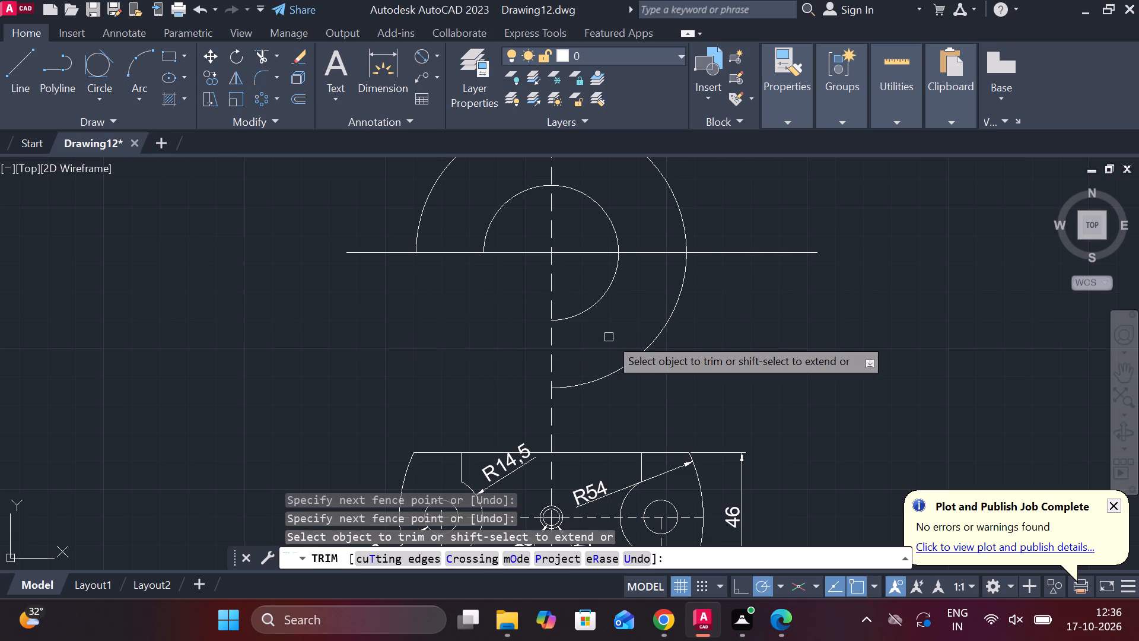
drag(584, 282, 690, 364)
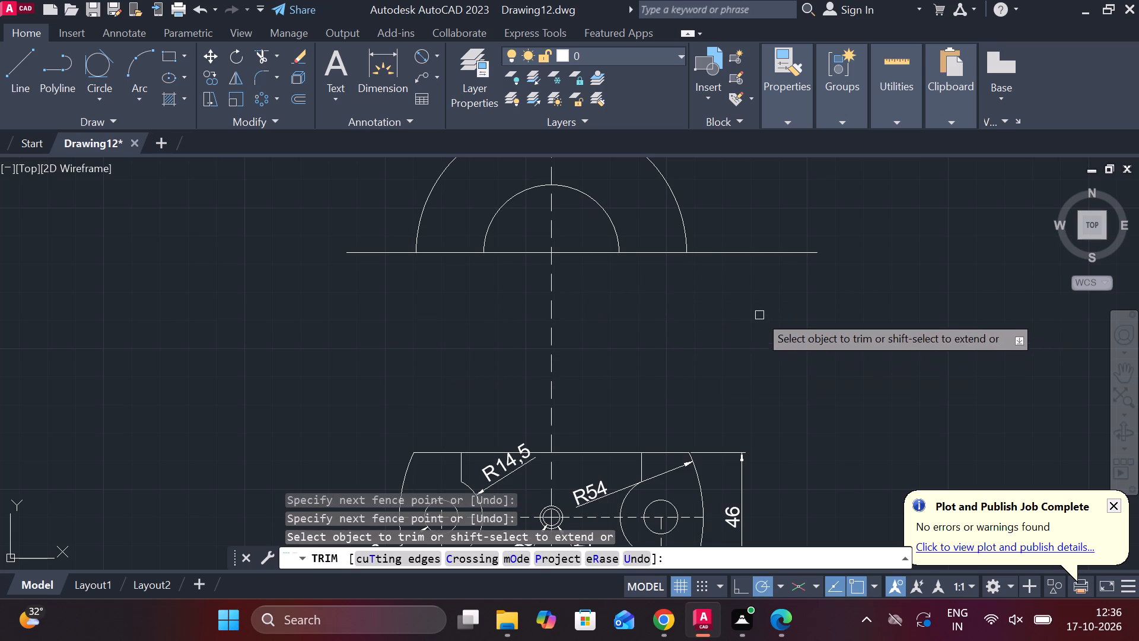
middle_drag(765, 316, 764, 423)
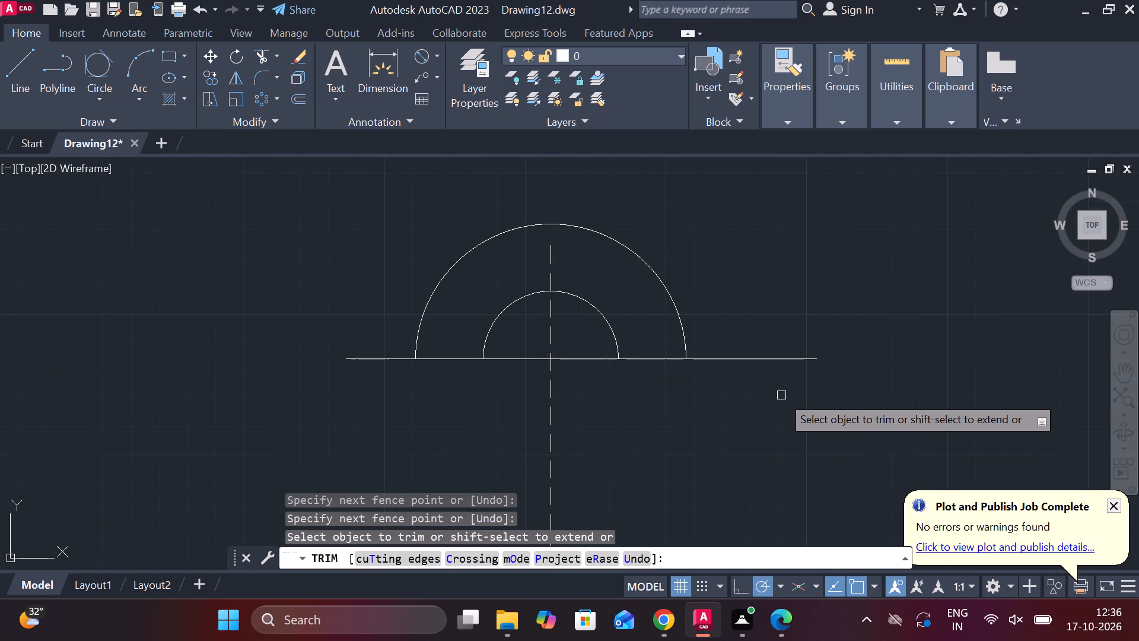
scroll(779, 402, down, 2)
middle_drag(778, 405, 768, 379)
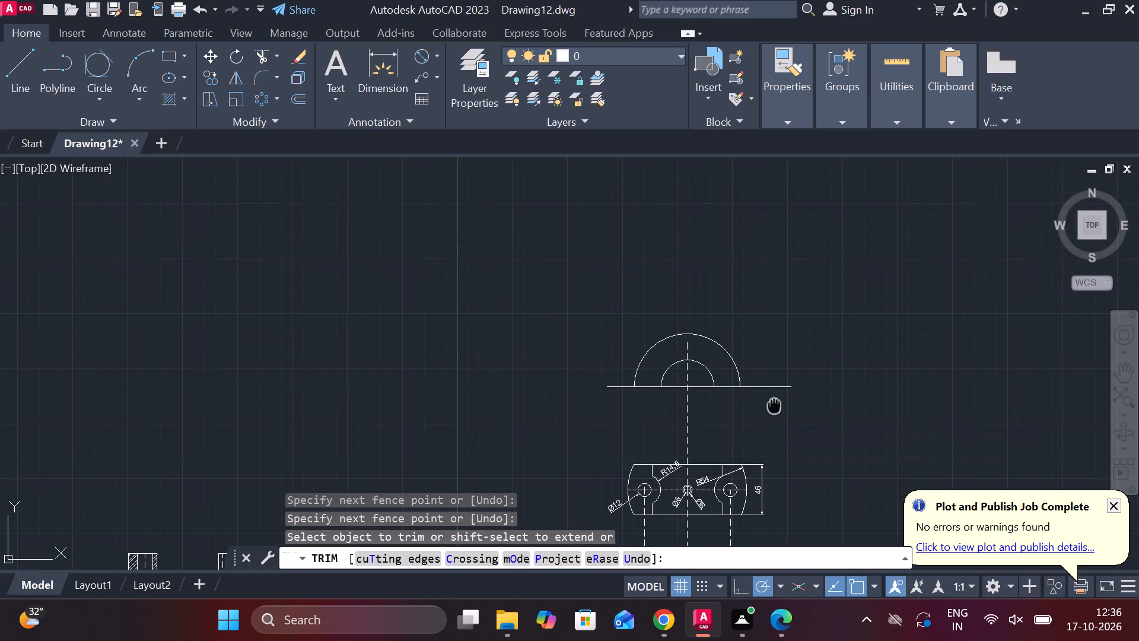
middle_drag(768, 379, 759, 347)
scroll(759, 347, up, 1)
key(Escape)
Lengthen the vertical dashed centreline of the right-hand hole in the 46-high view upward past the outer R48 arc.
middle_drag(733, 437, 734, 338)
scroll(734, 337, up, 1)
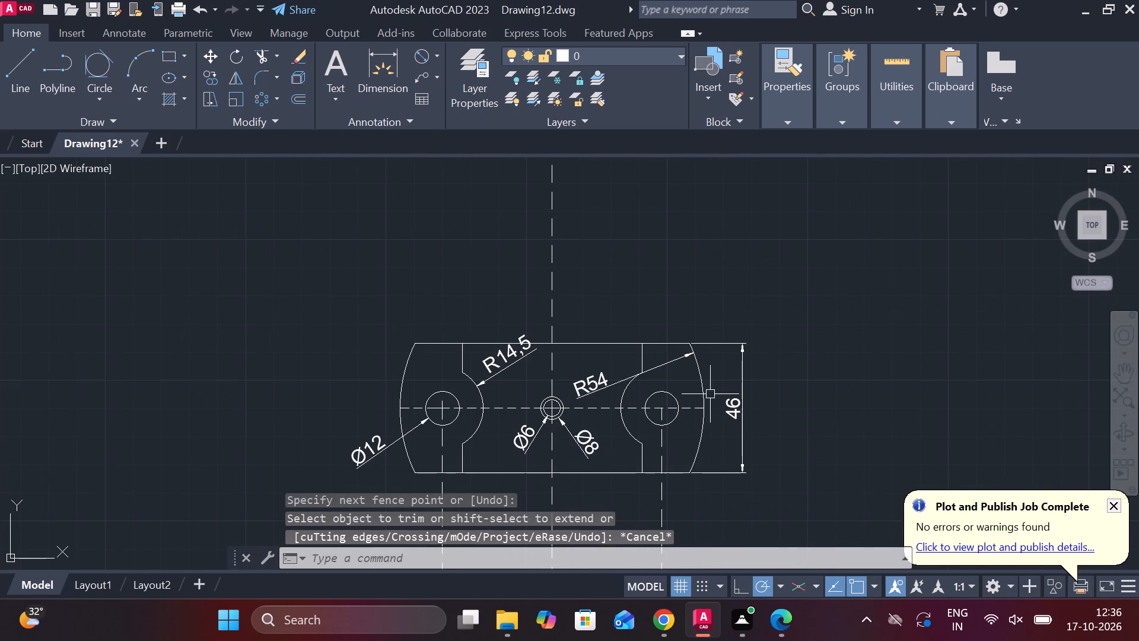
click(659, 451)
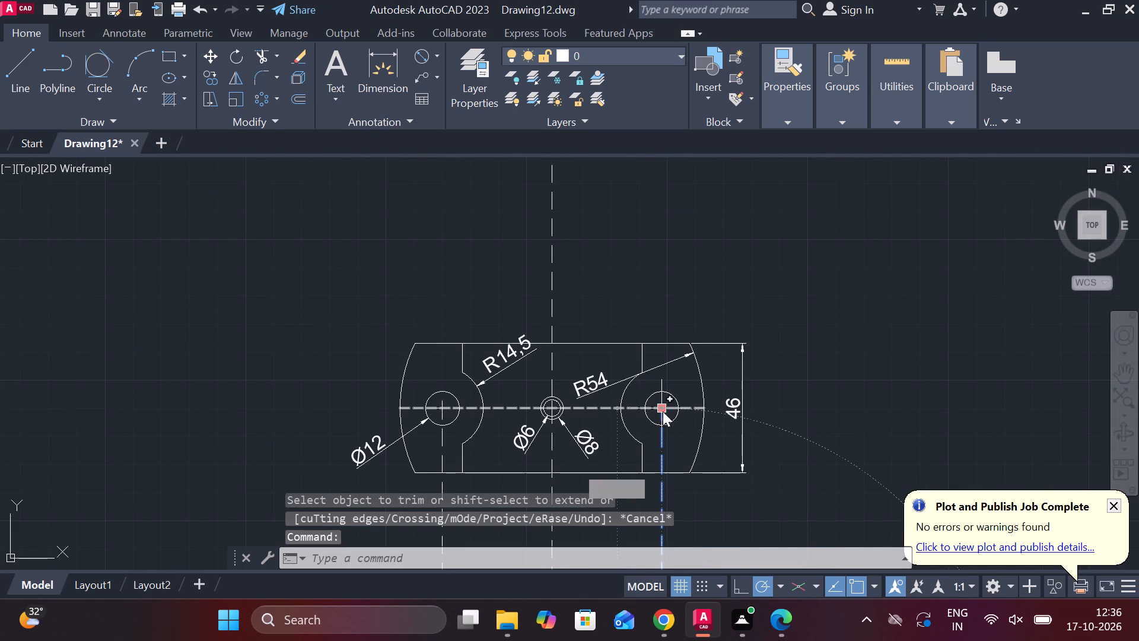
click(726, 452)
scroll(698, 283, down, 1)
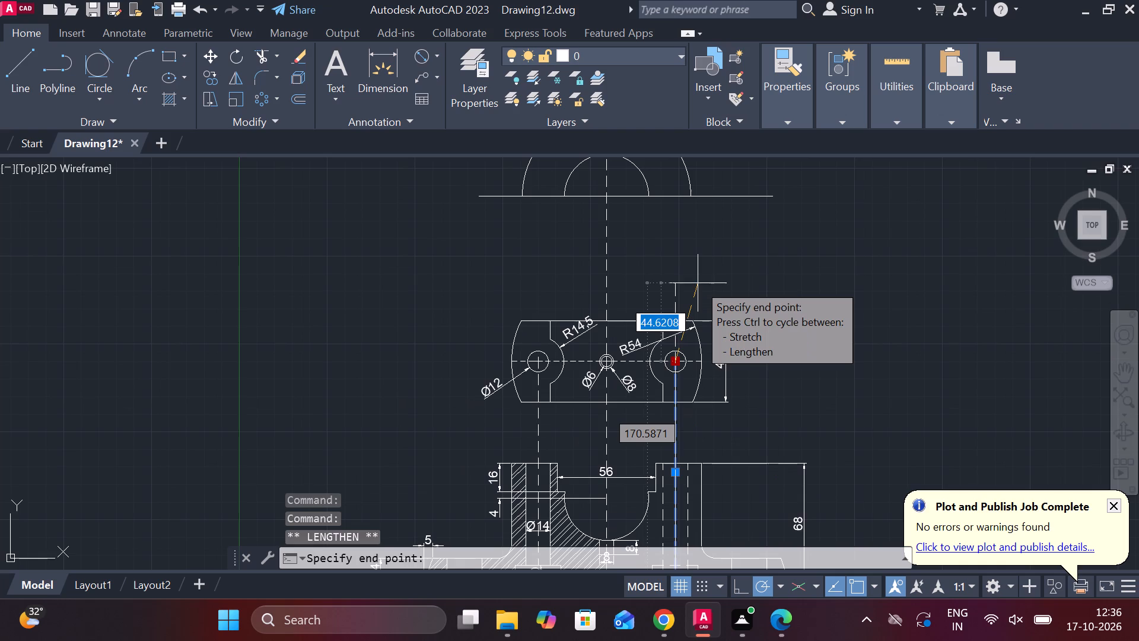
middle_drag(705, 234, 704, 330)
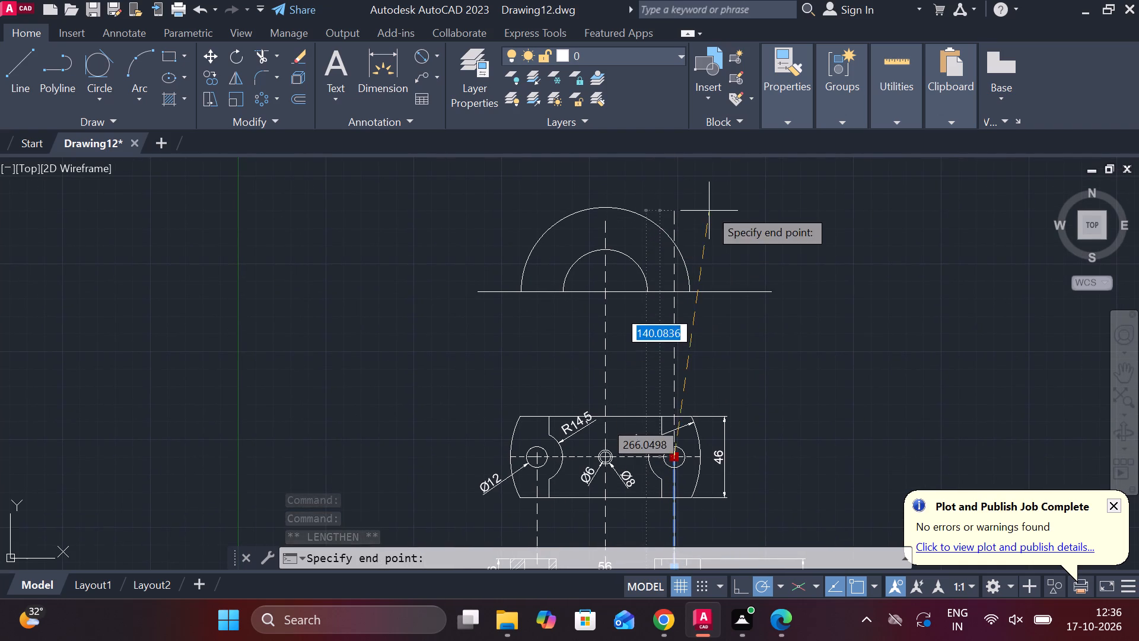
click(670, 198)
key(Escape)
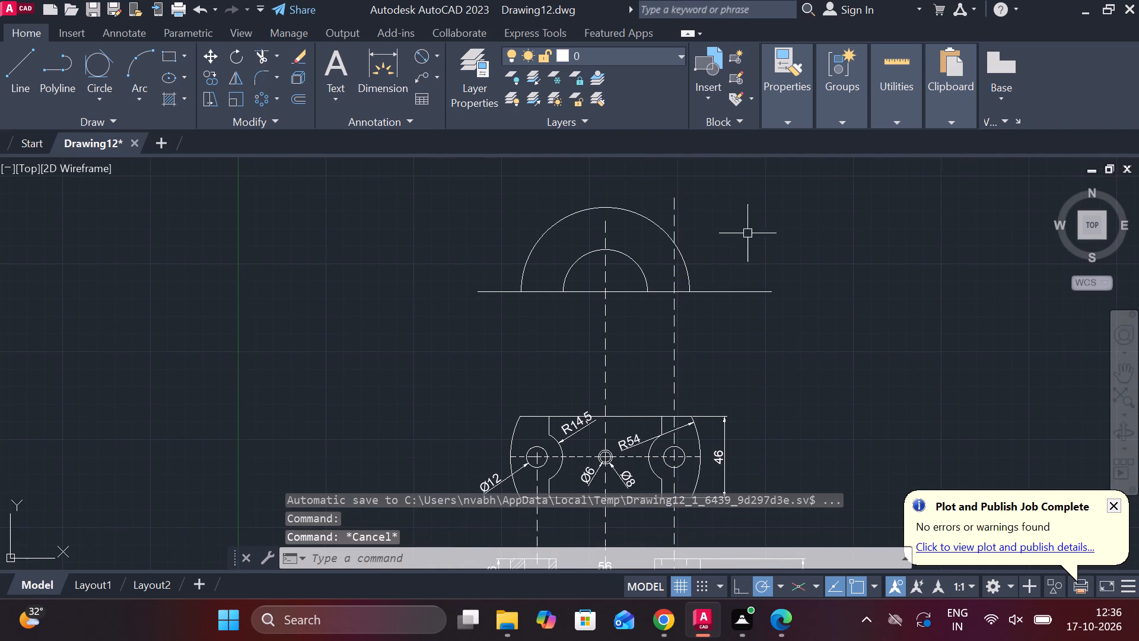
Lengthen the vertical dashed centreline of the left-hand Ø12 hole upward past the top of the outer arc.
middle_drag(623, 326, 675, 249)
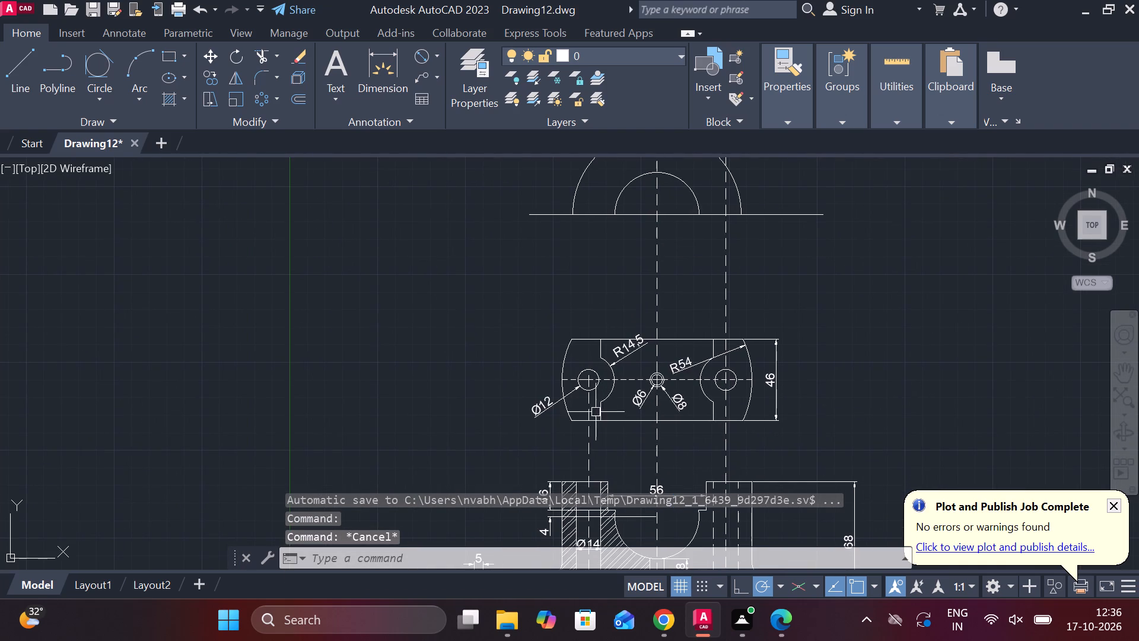
click(587, 404)
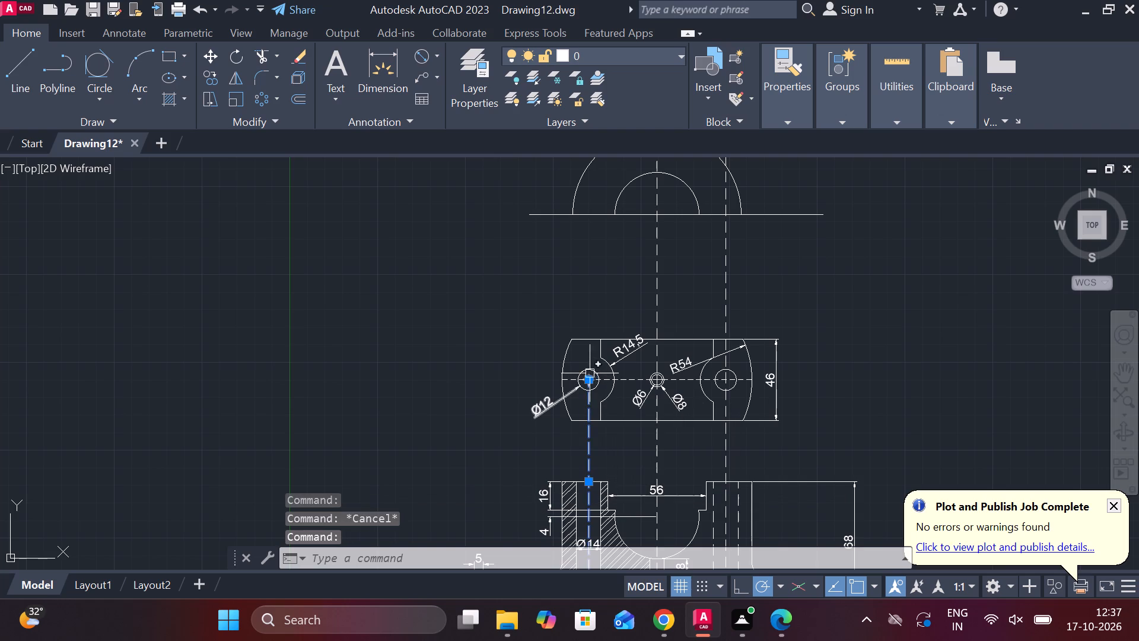
click(646, 427)
middle_drag(603, 253, 599, 310)
middle_drag(606, 182, 600, 249)
click(598, 212)
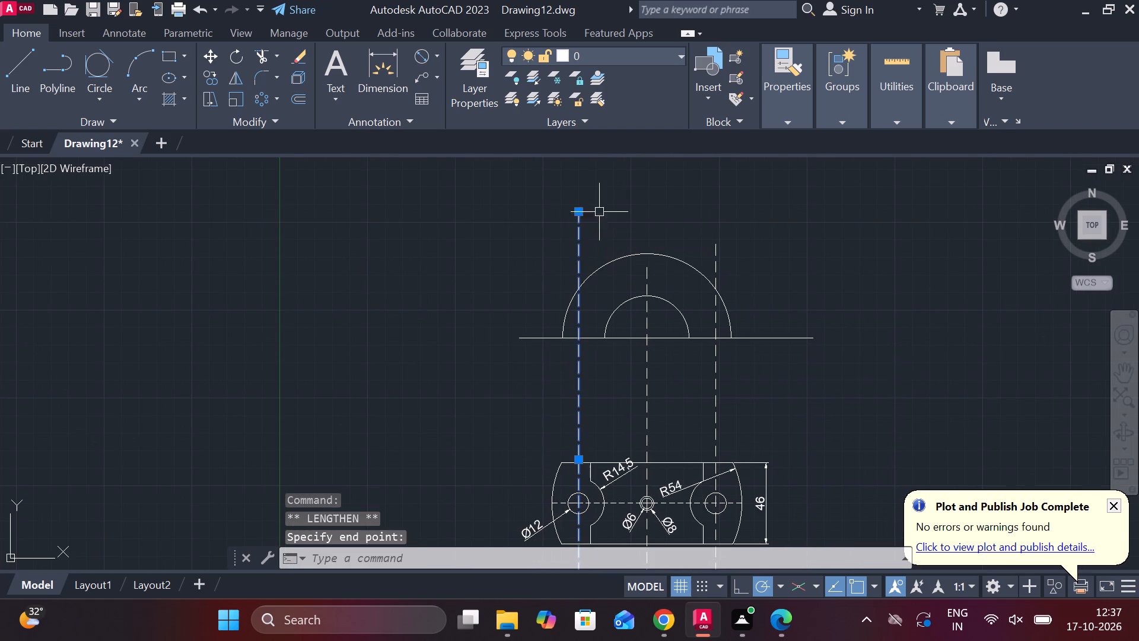
key(Escape)
Draw vertical projection lines from the right and left extremities of the 46-high view up past the horizontal line.
middle_drag(771, 319, 748, 271)
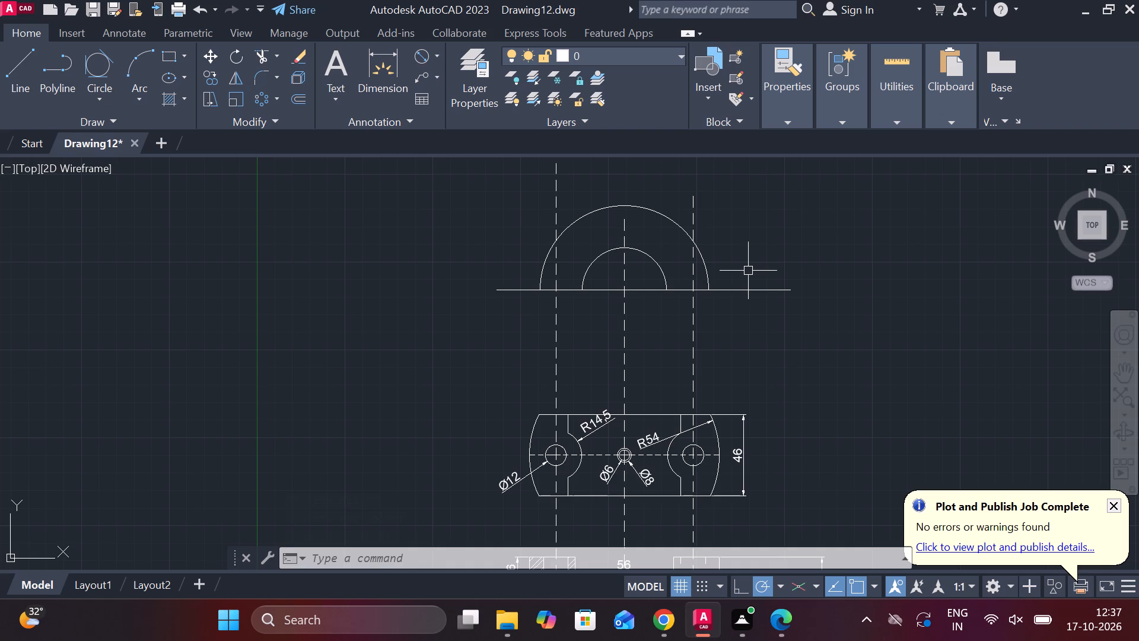
scroll(749, 285, down, 1)
scroll(743, 292, up, 2)
scroll(740, 305, down, 1)
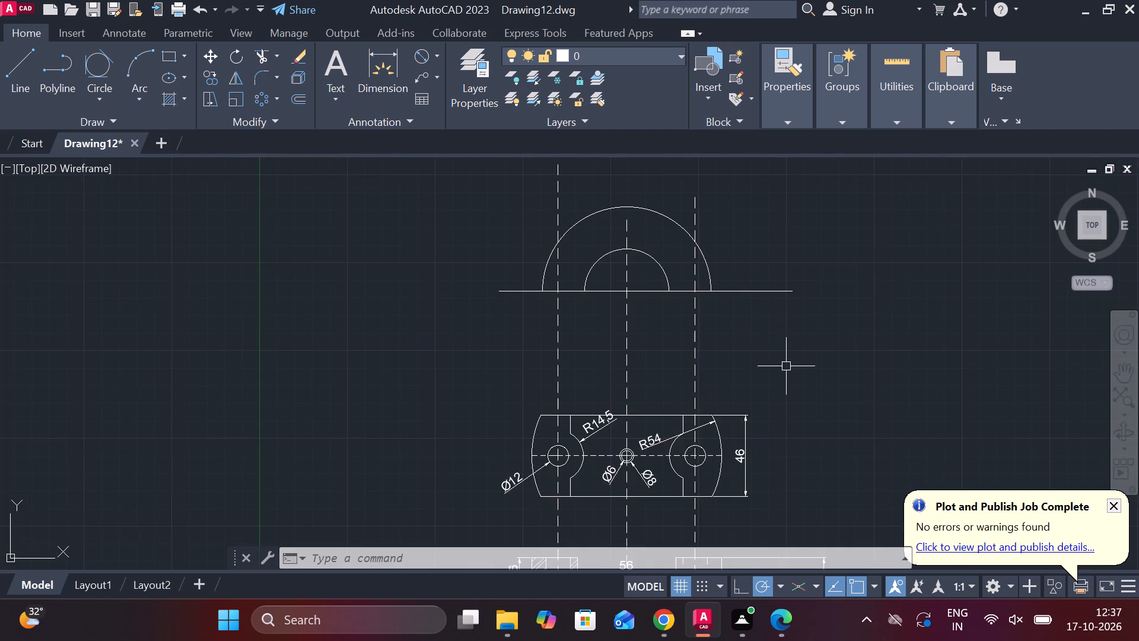
middle_drag(786, 366, 747, 329)
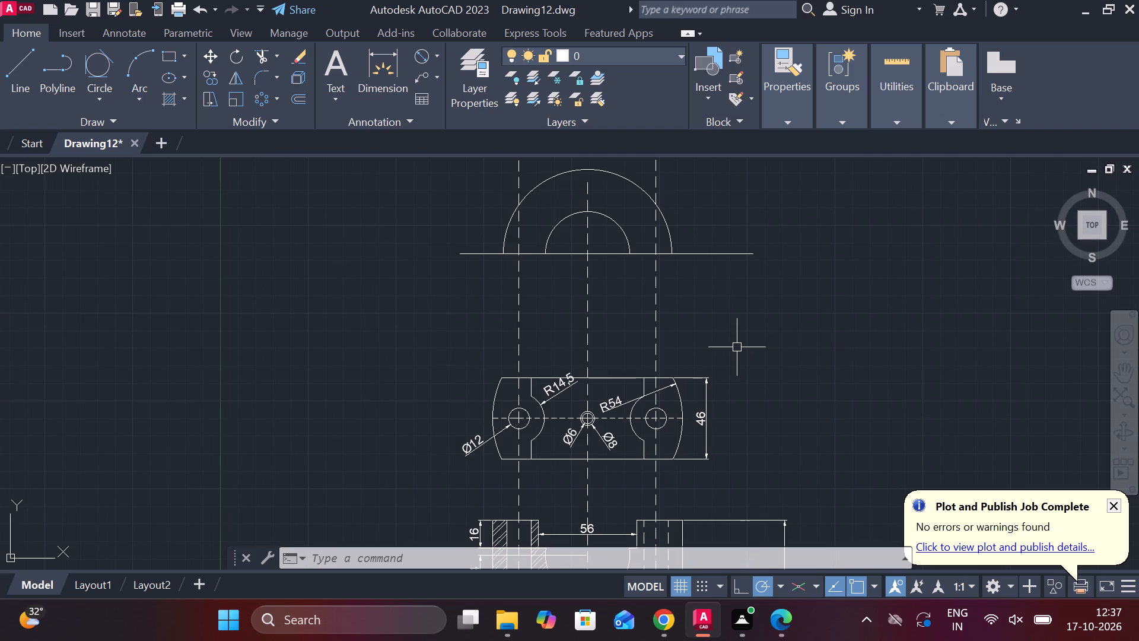
key(l)
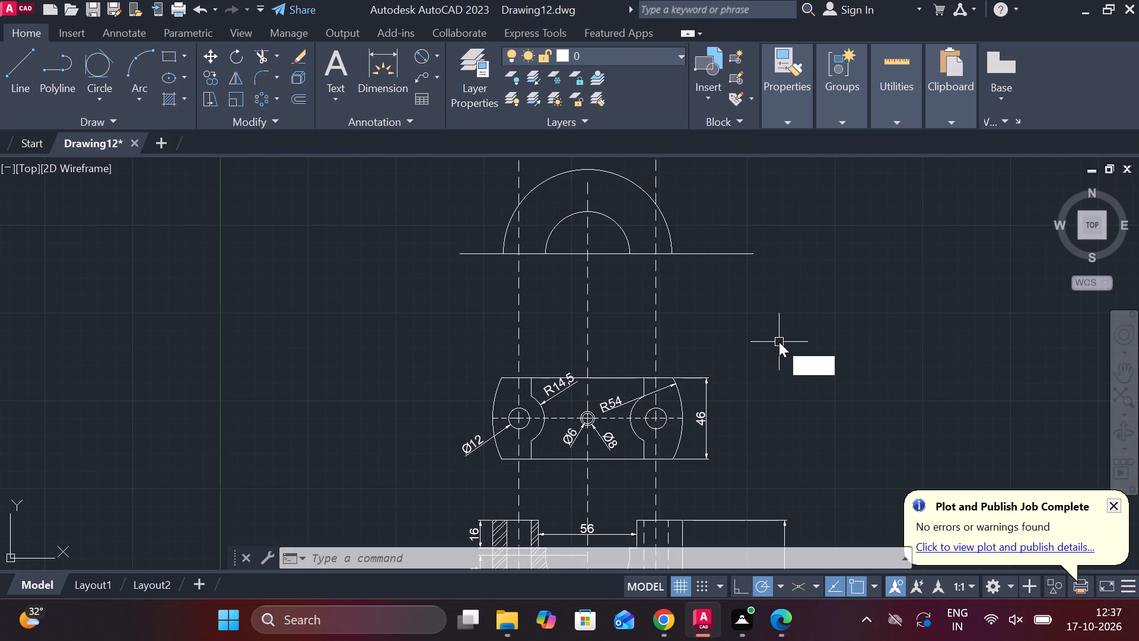
key(Return)
click(680, 416)
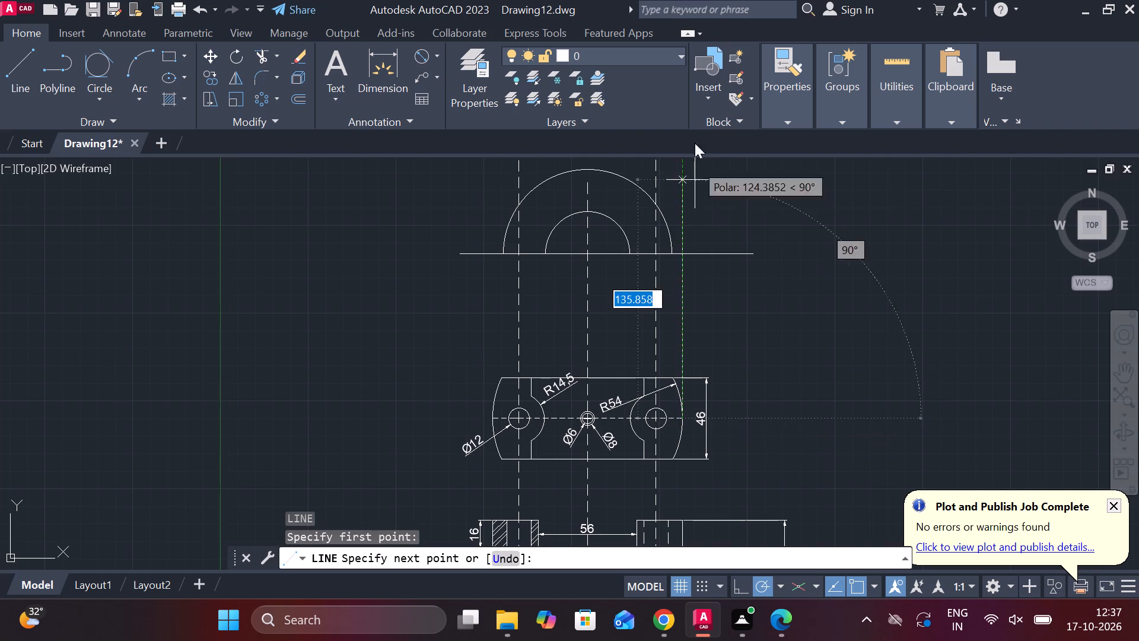
click(675, 198)
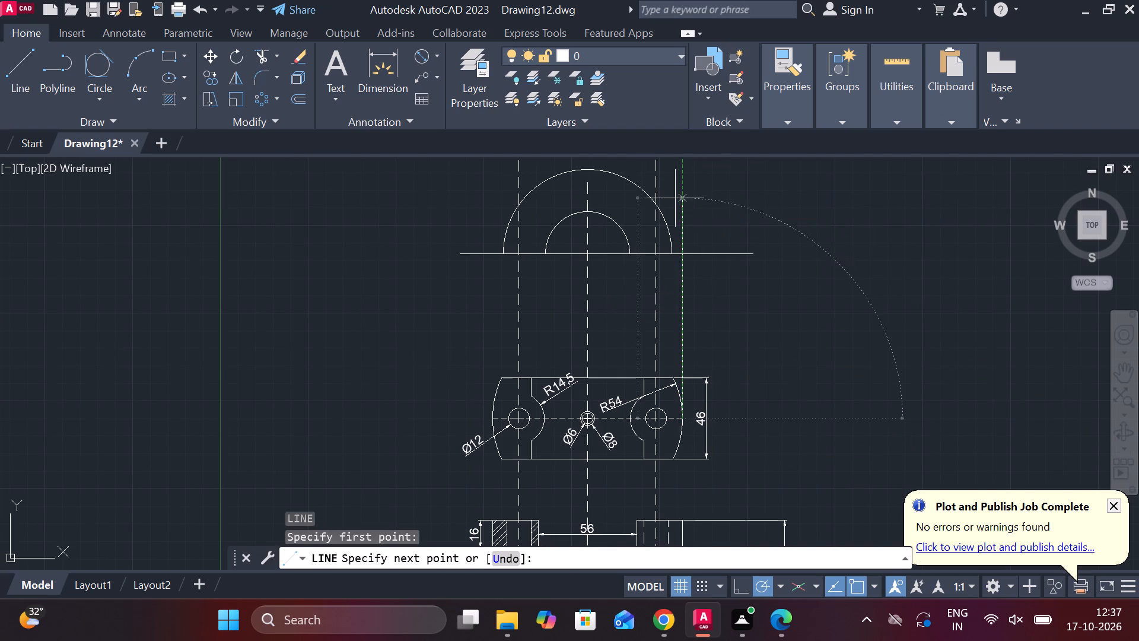
key(Escape)
key(space)
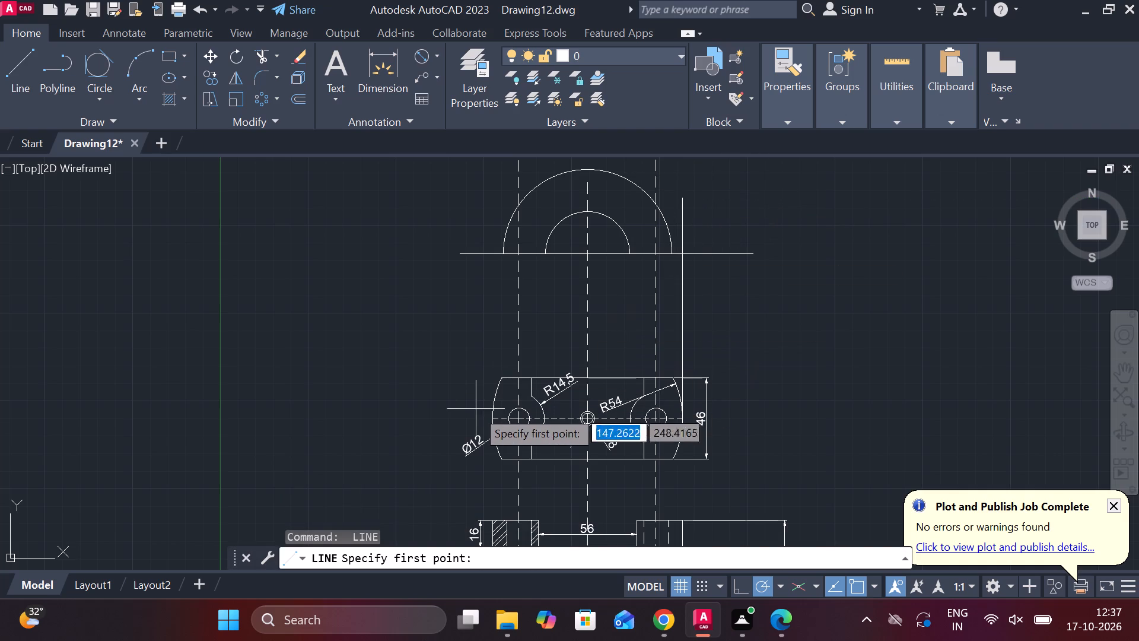
click(488, 418)
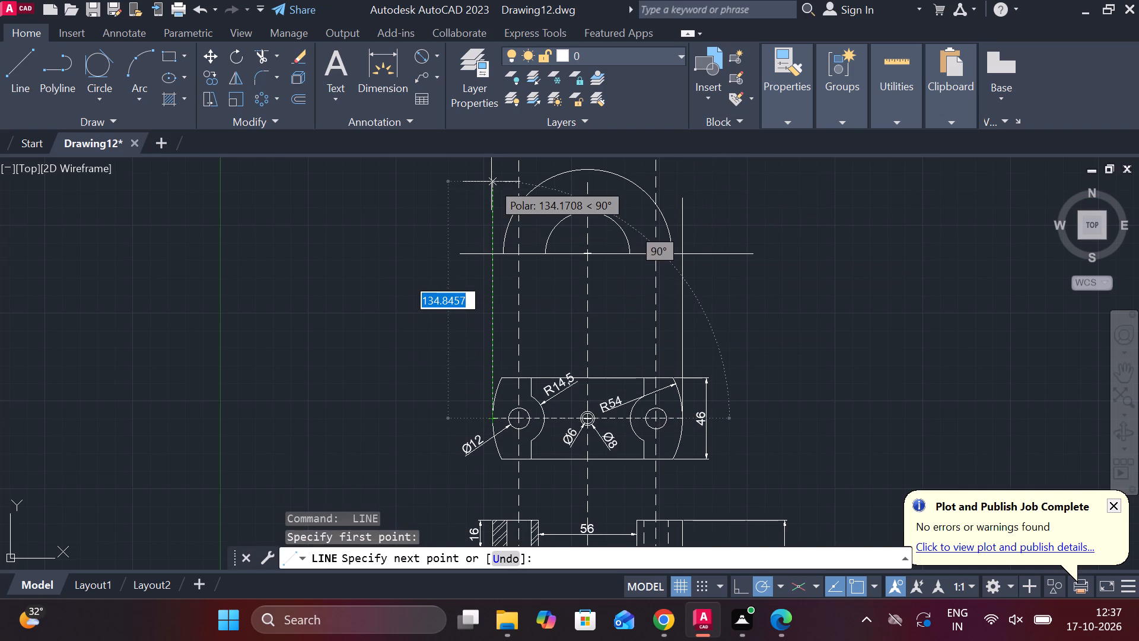
click(491, 177)
key(Escape)
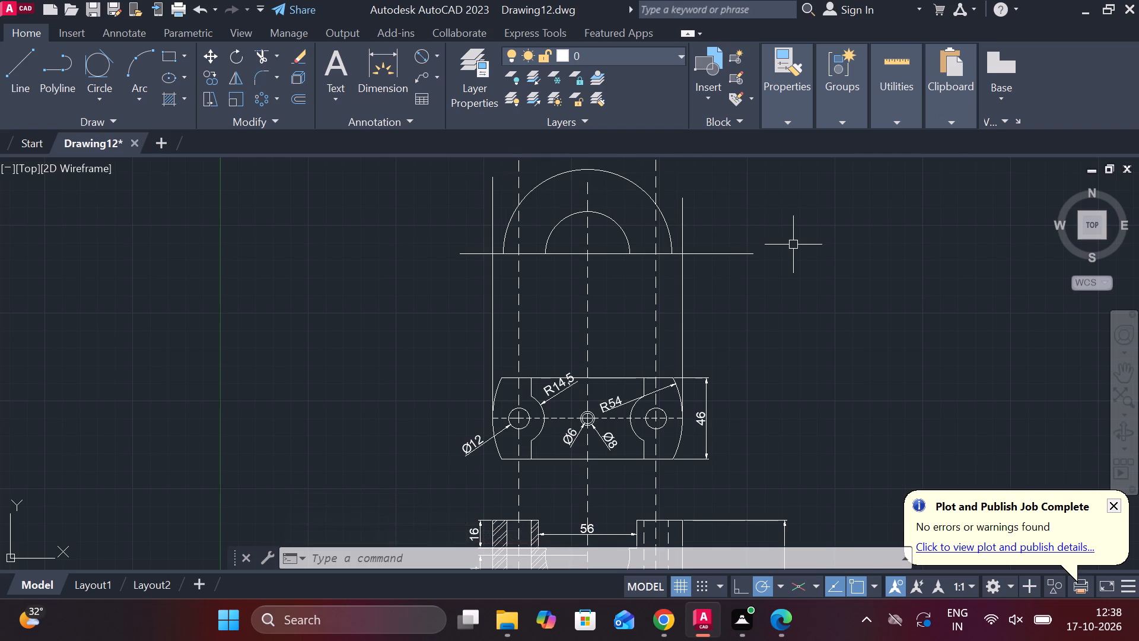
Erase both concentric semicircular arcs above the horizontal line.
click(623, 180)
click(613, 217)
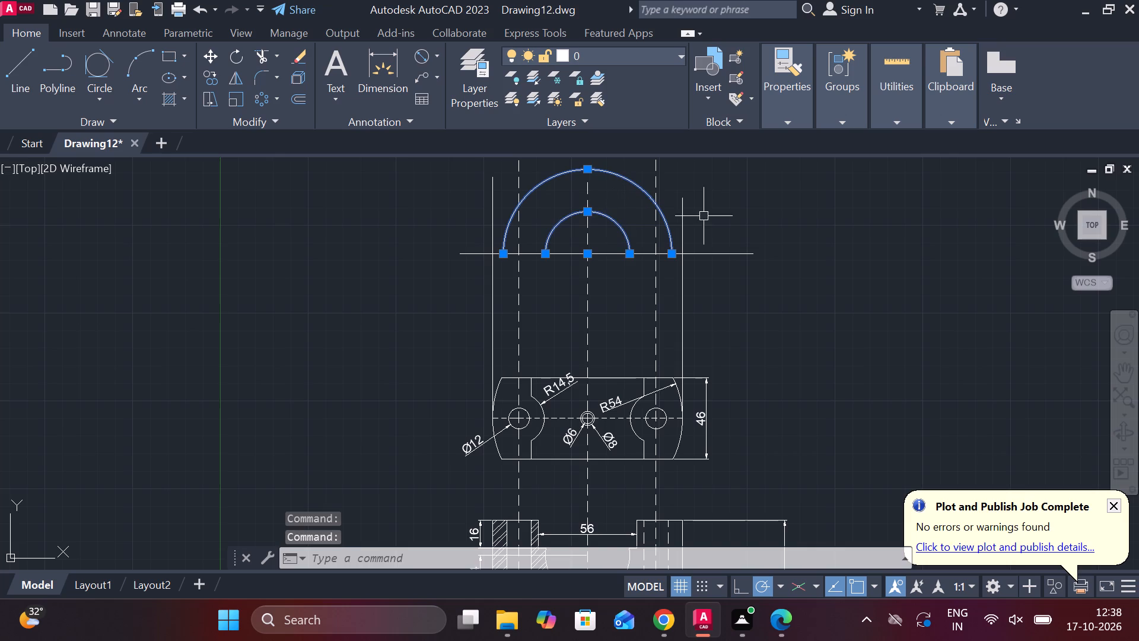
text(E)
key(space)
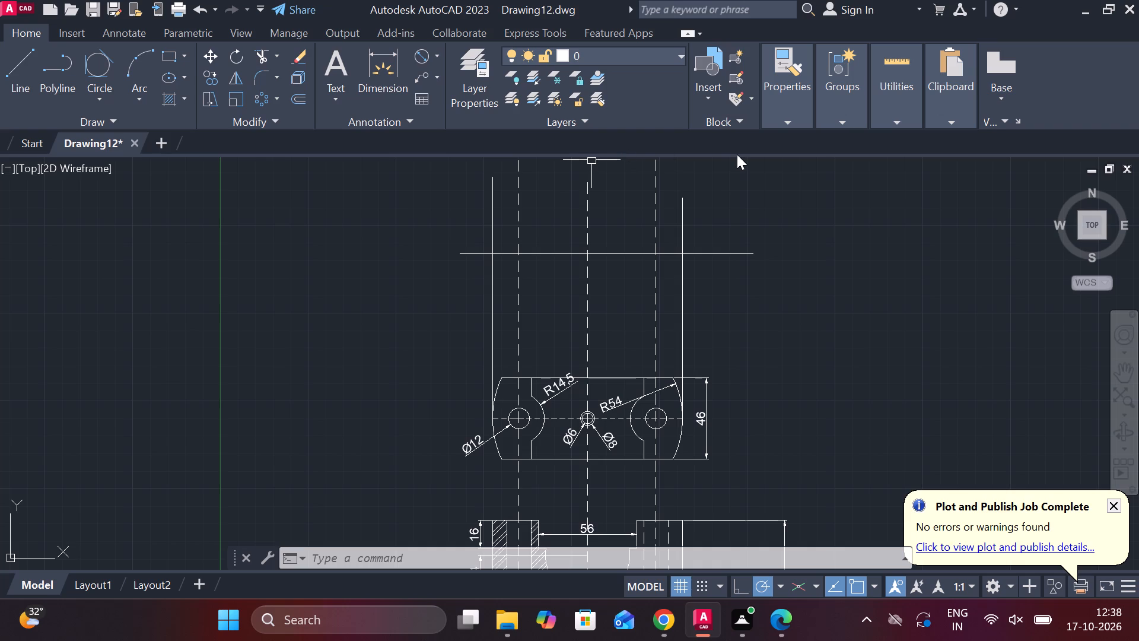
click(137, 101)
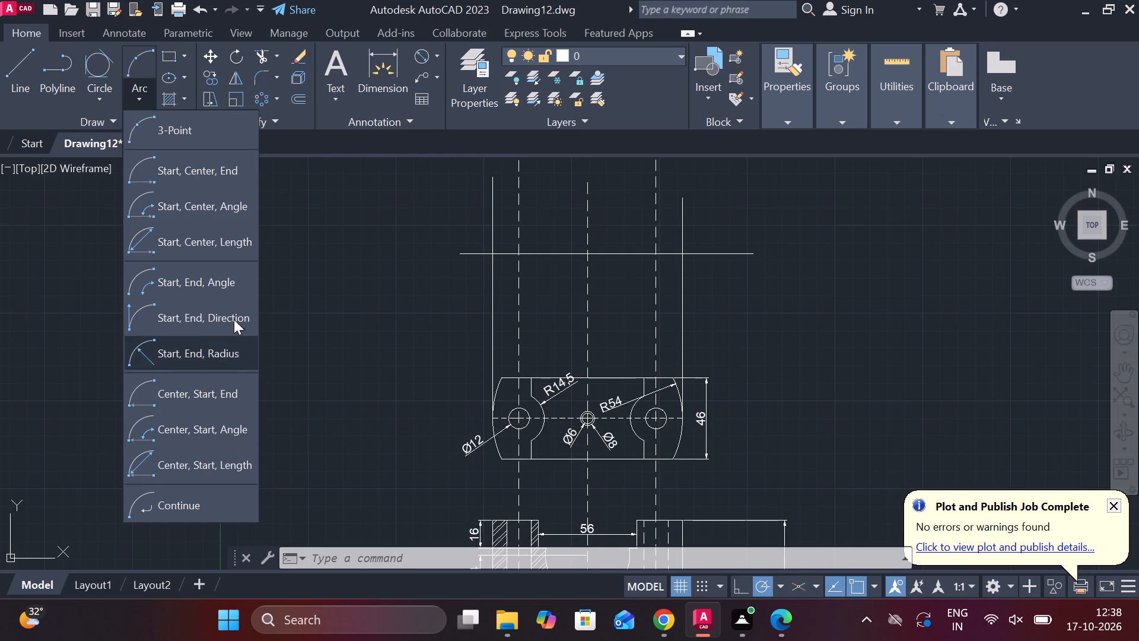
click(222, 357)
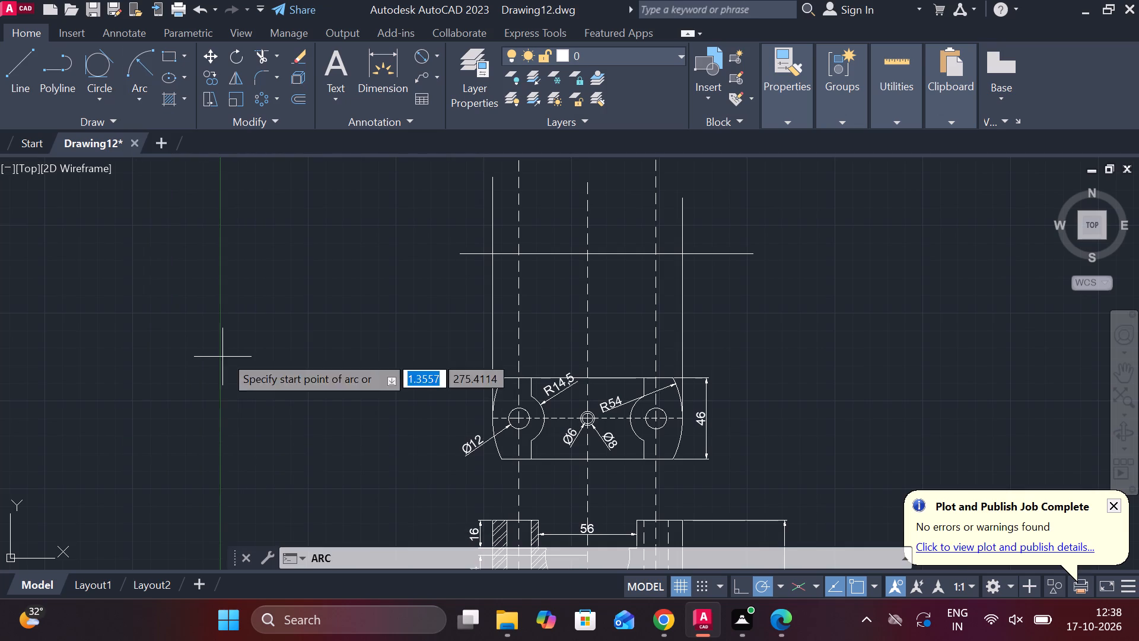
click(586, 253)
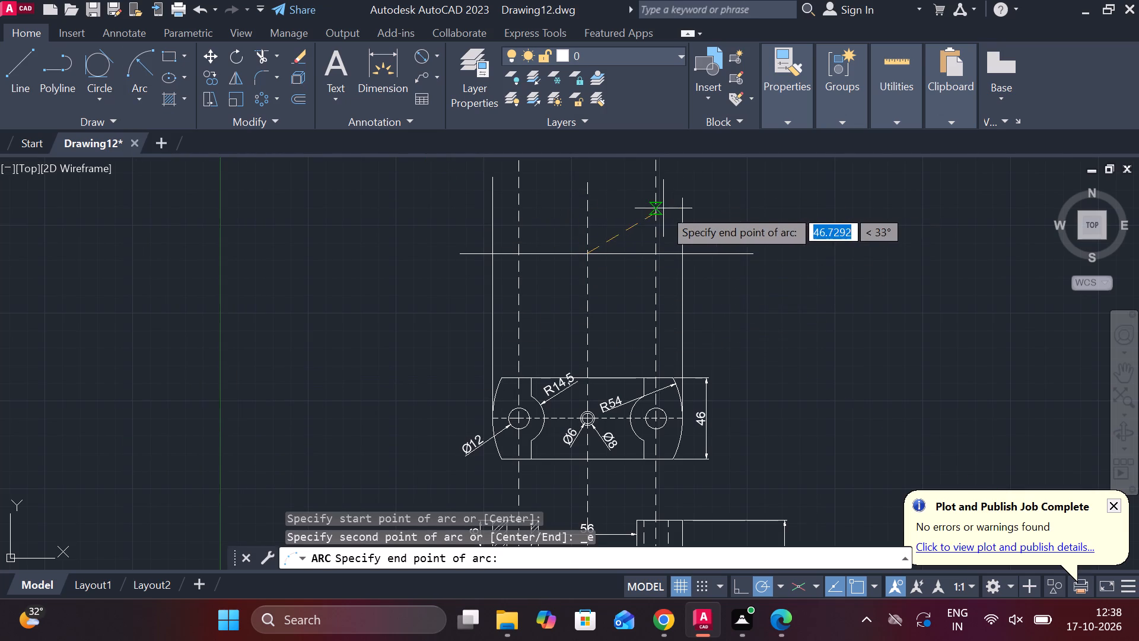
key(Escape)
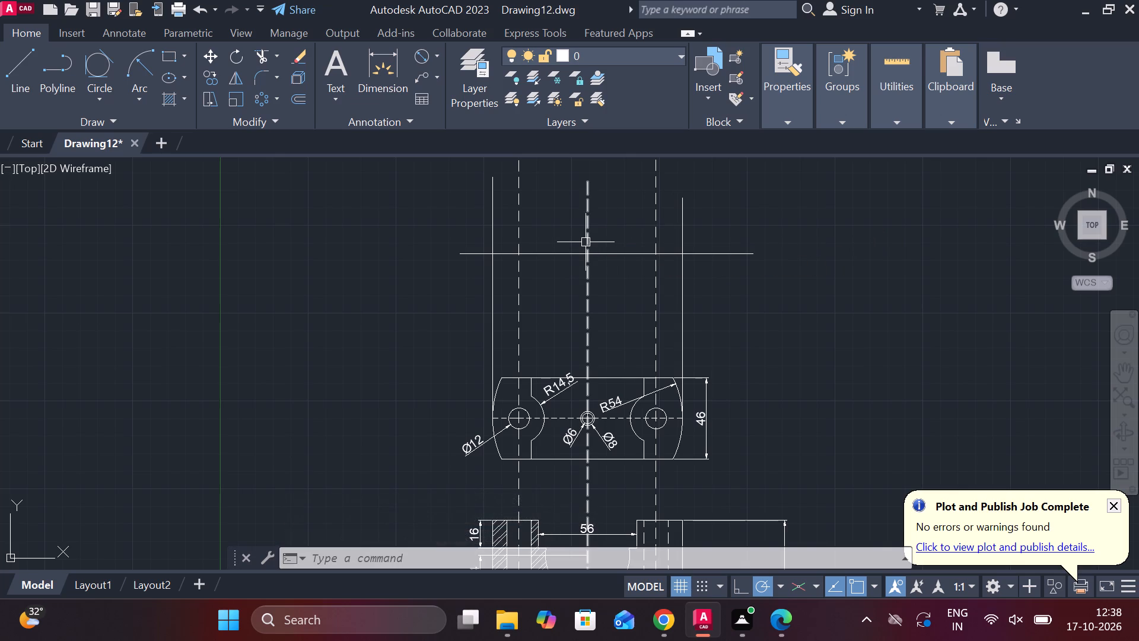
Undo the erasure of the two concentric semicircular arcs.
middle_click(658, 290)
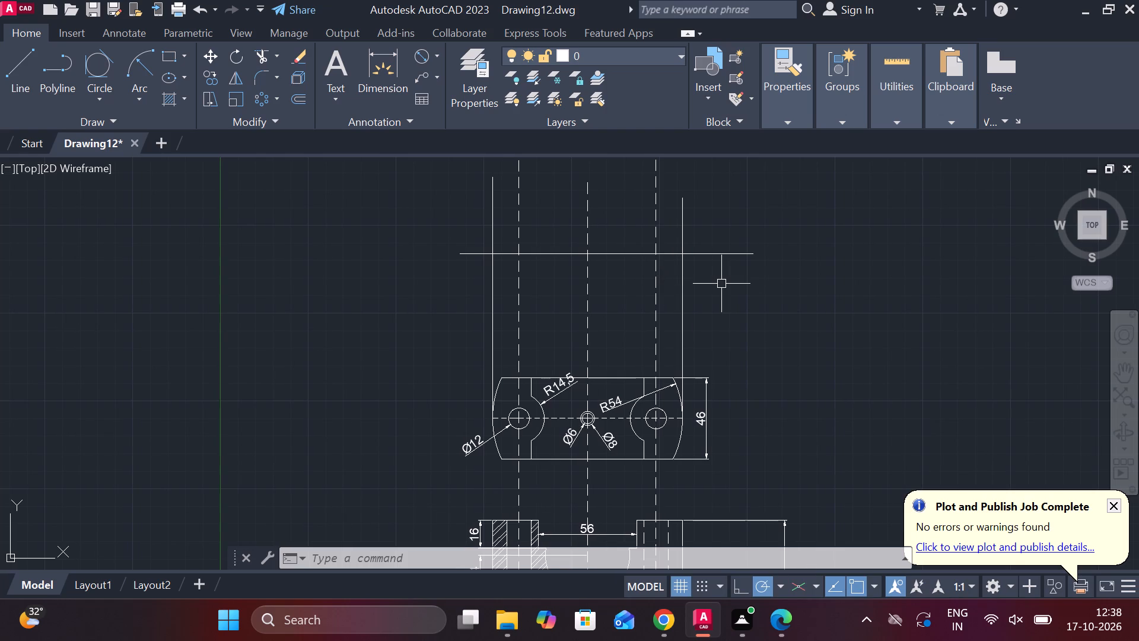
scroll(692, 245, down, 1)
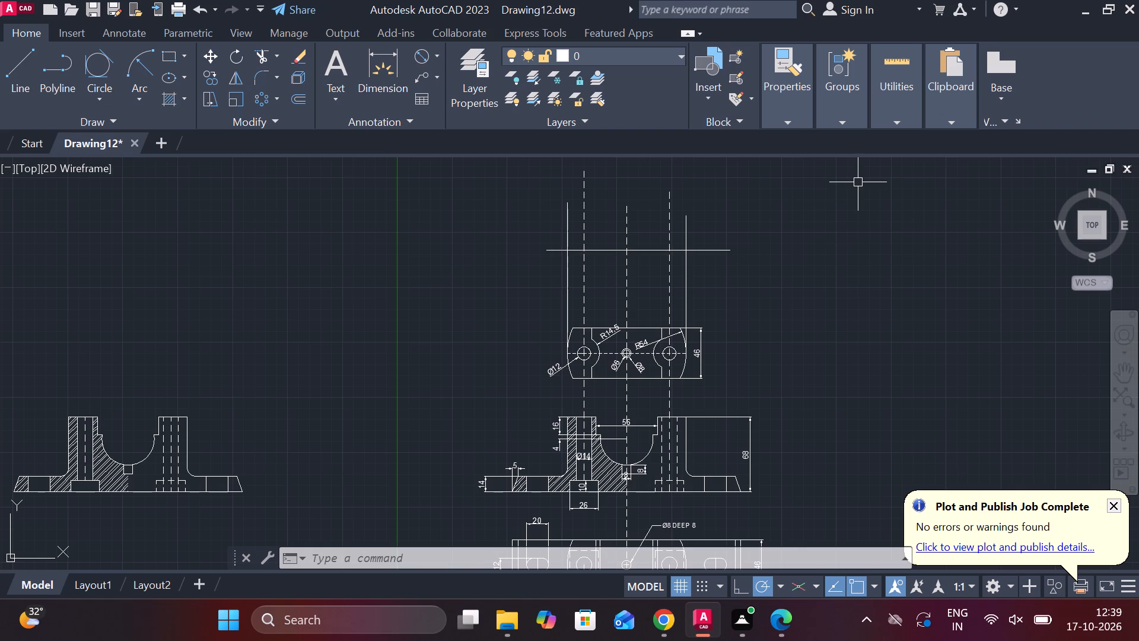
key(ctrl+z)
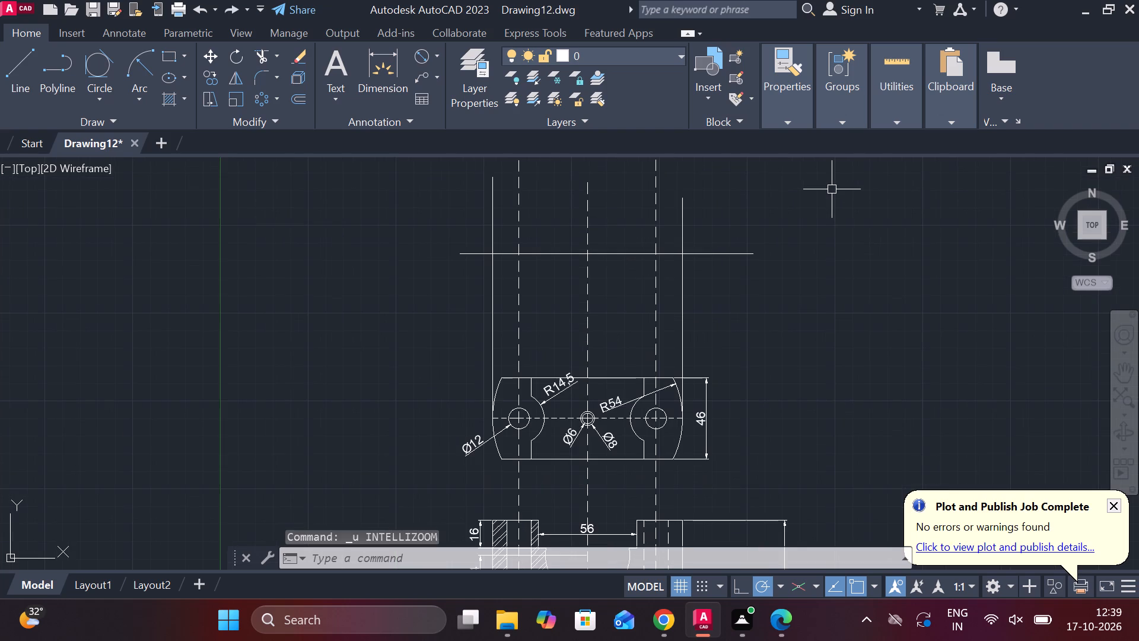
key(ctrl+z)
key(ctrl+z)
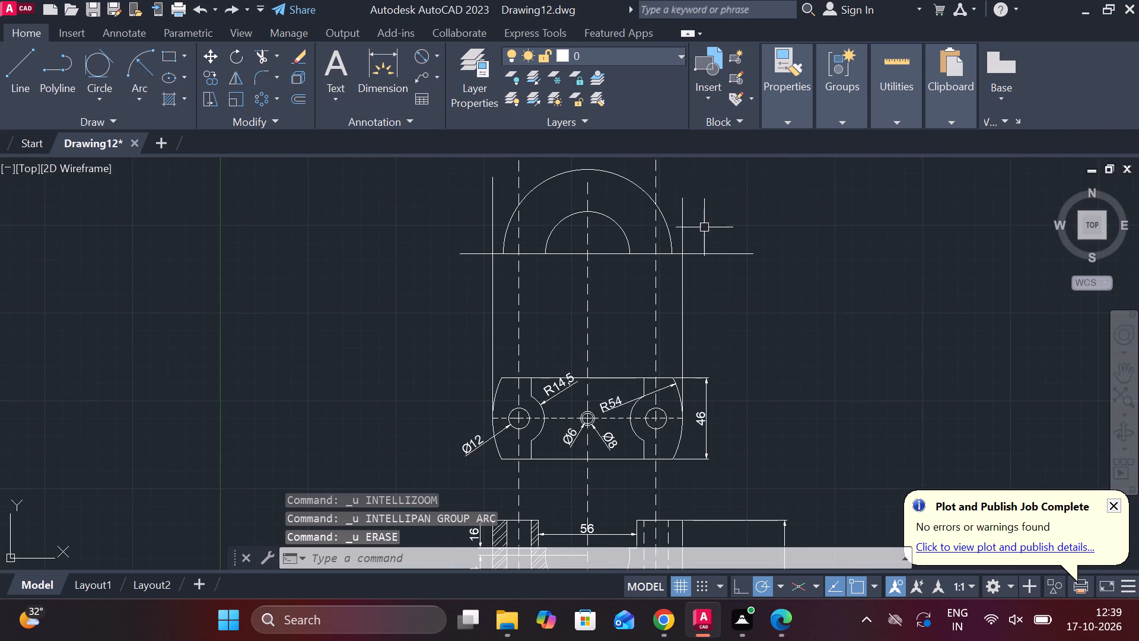
Erase the two selected horizontal line segments running through the centre of the semicircular arcs.
middle_drag(698, 285, 707, 339)
click(718, 306)
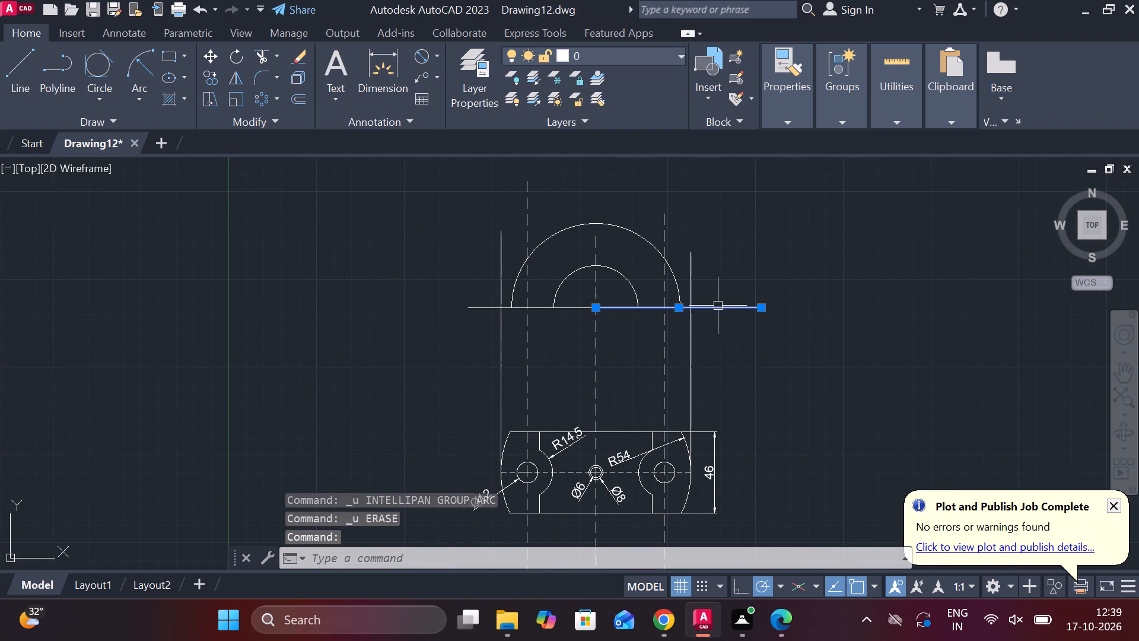
click(570, 307)
key(e)
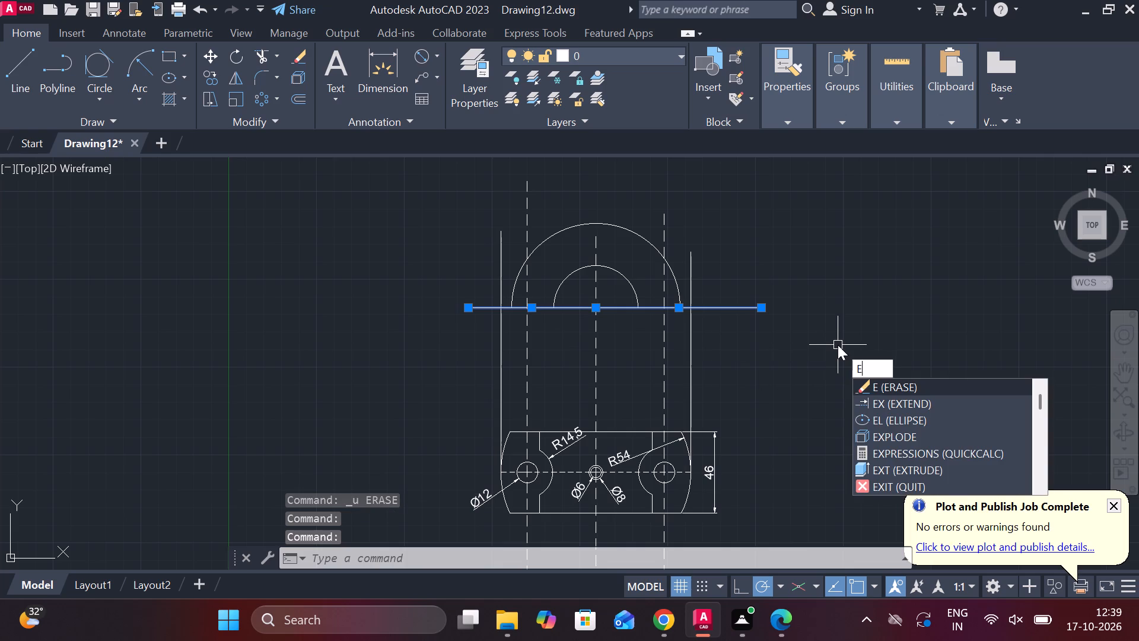
key(space)
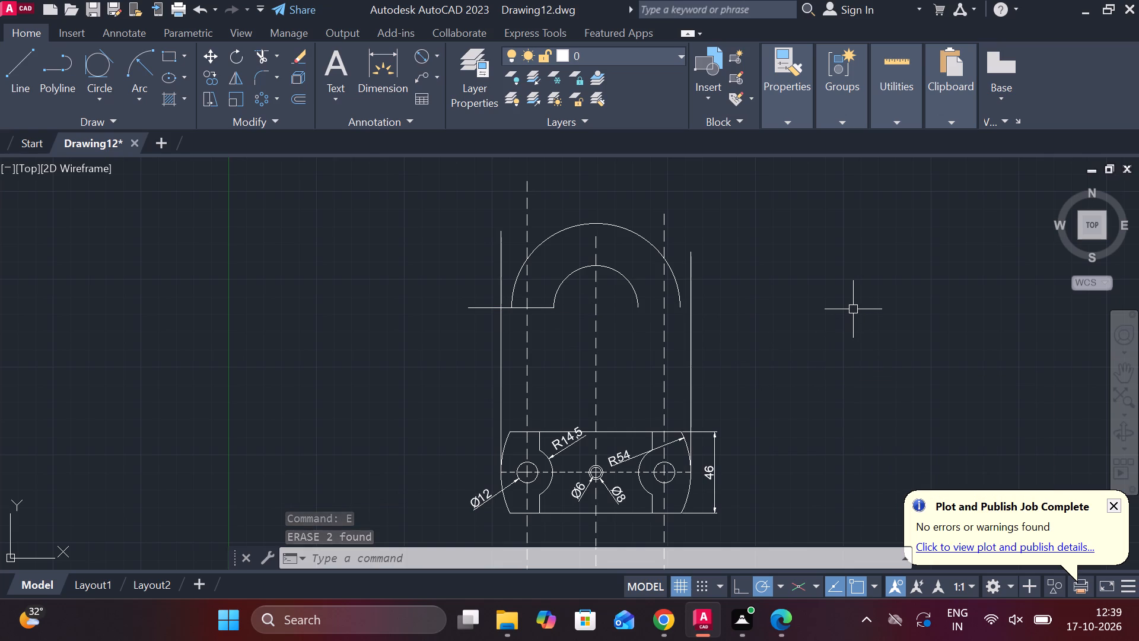
Draw a horizontal line from the top of the outer semicircular arc rightward past the right-hand vertical projection line.
middle_drag(781, 272, 740, 271)
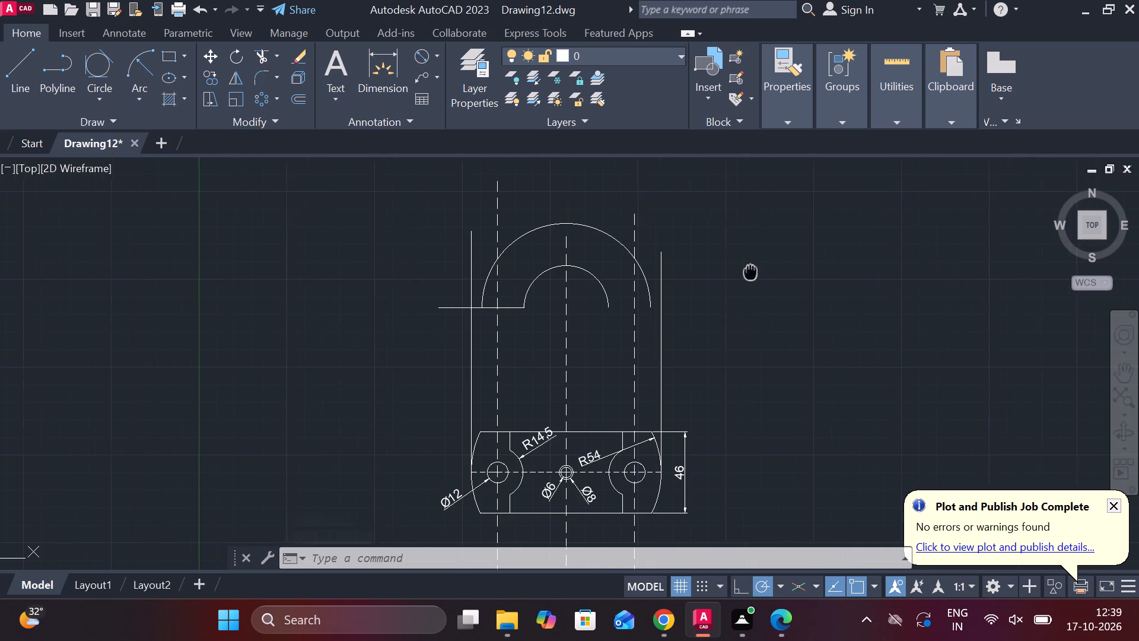
middle_drag(740, 271, 563, 303)
middle_drag(722, 302, 741, 303)
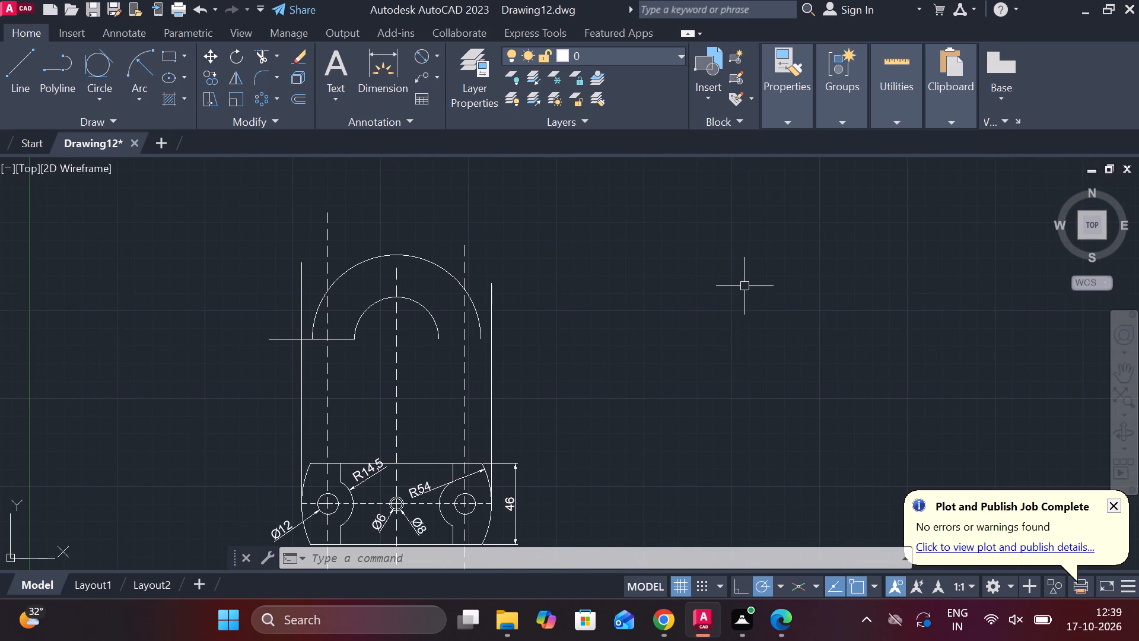
key(l)
key(Return)
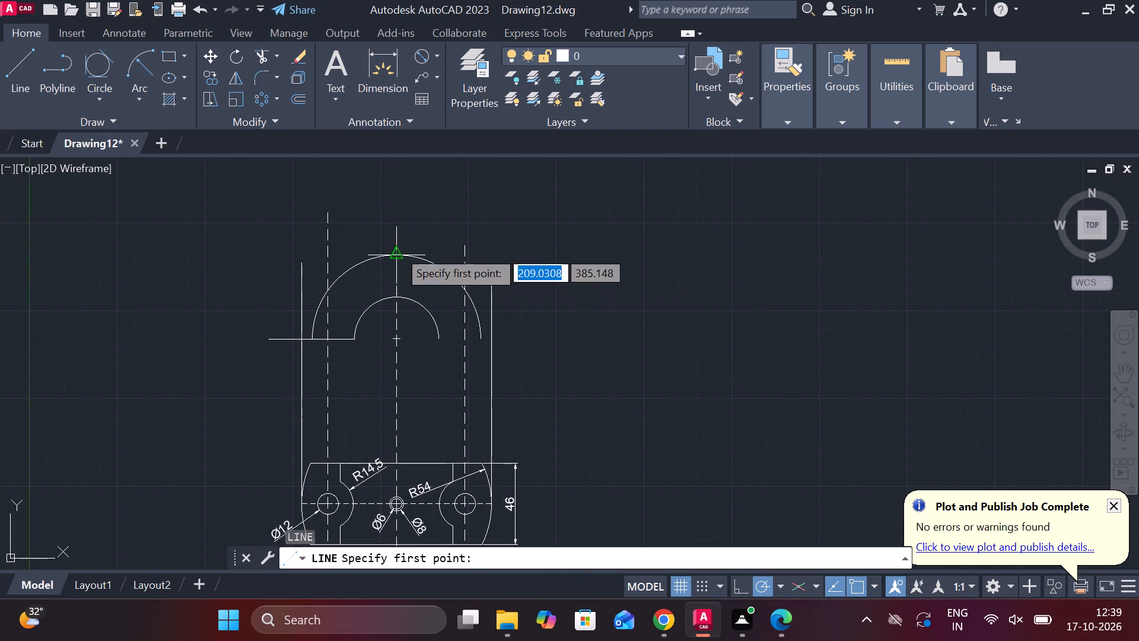
click(397, 249)
click(577, 253)
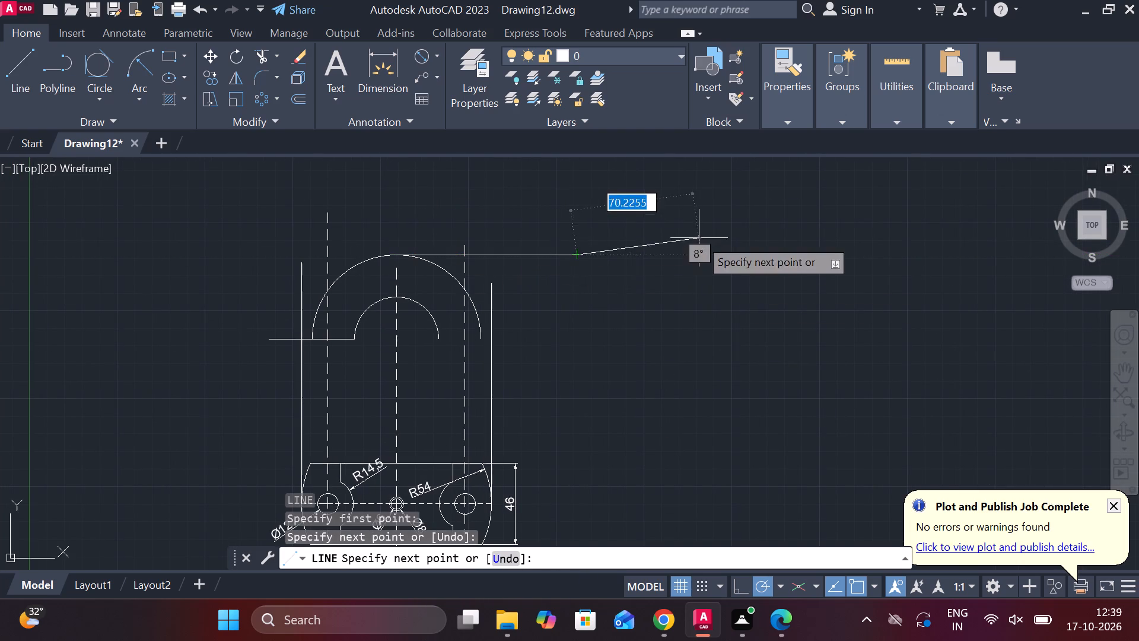
key(Escape)
Offset the new horizontal line at the top of the outer arc 12 downward.
click(580, 255)
key(0)
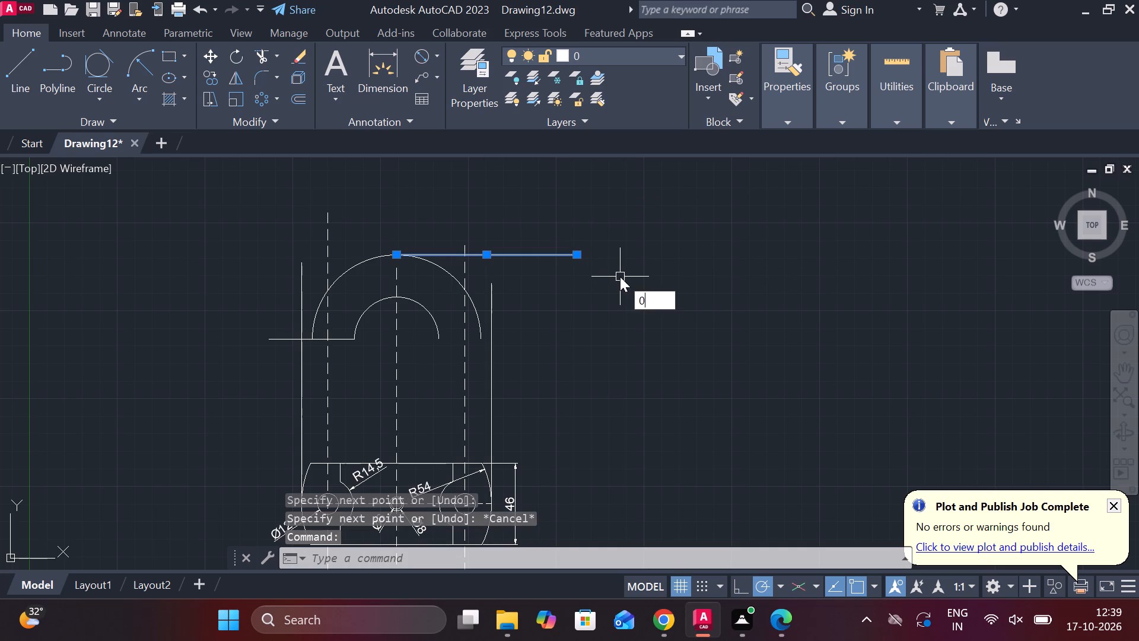
key(BackSpace)
key(o)
key(Return)
key(Return)
text(12)
key(space)
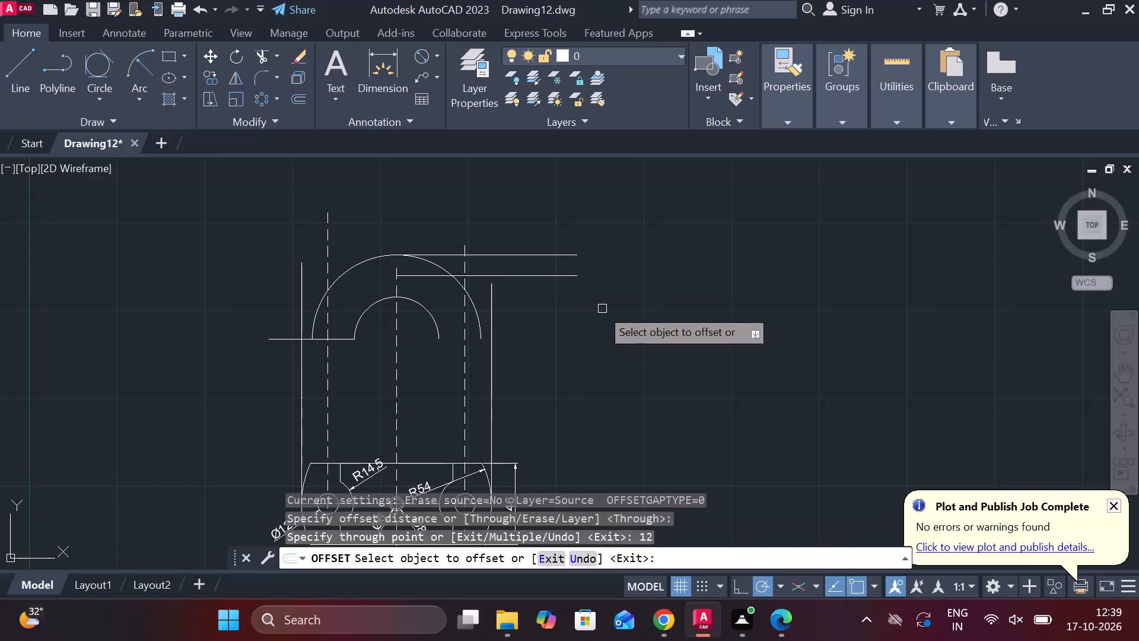
Offset the lowest horizontal line 16 downward, and offset that copy a further 8 downward.
click(566, 277)
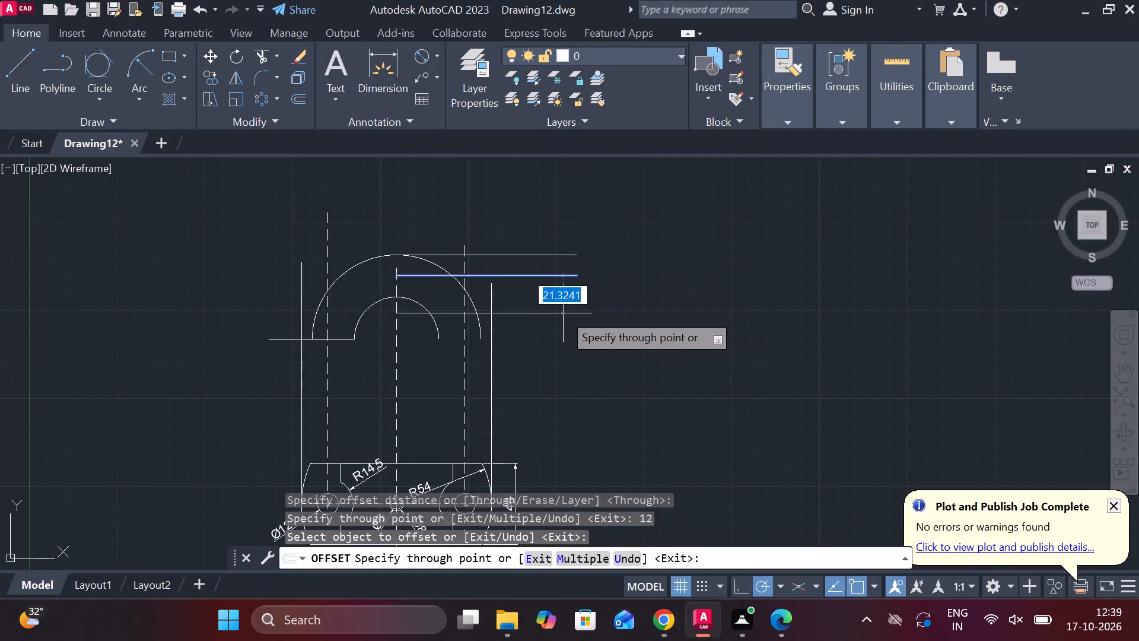
text(16)
key(space)
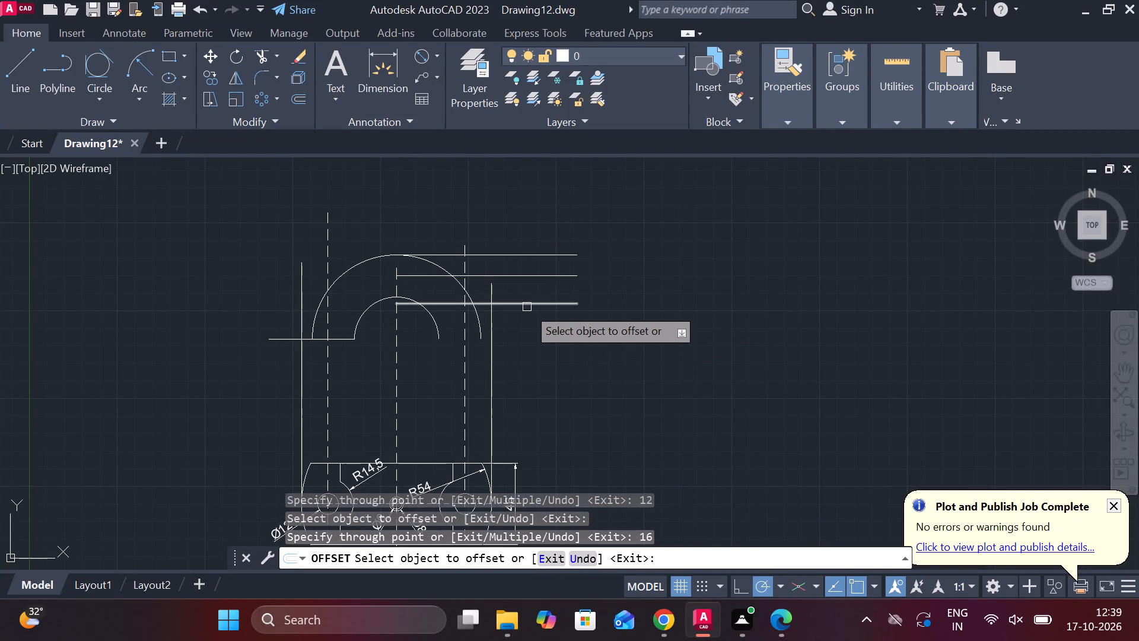
click(527, 307)
key(8)
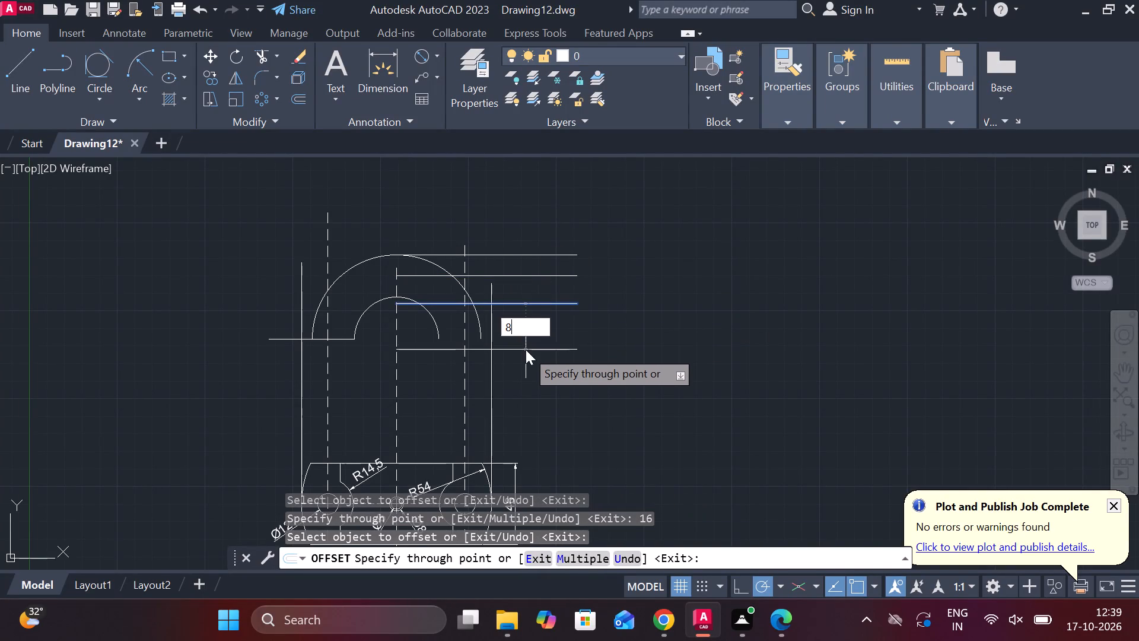
key(Return)
middle_drag(540, 339, 586, 359)
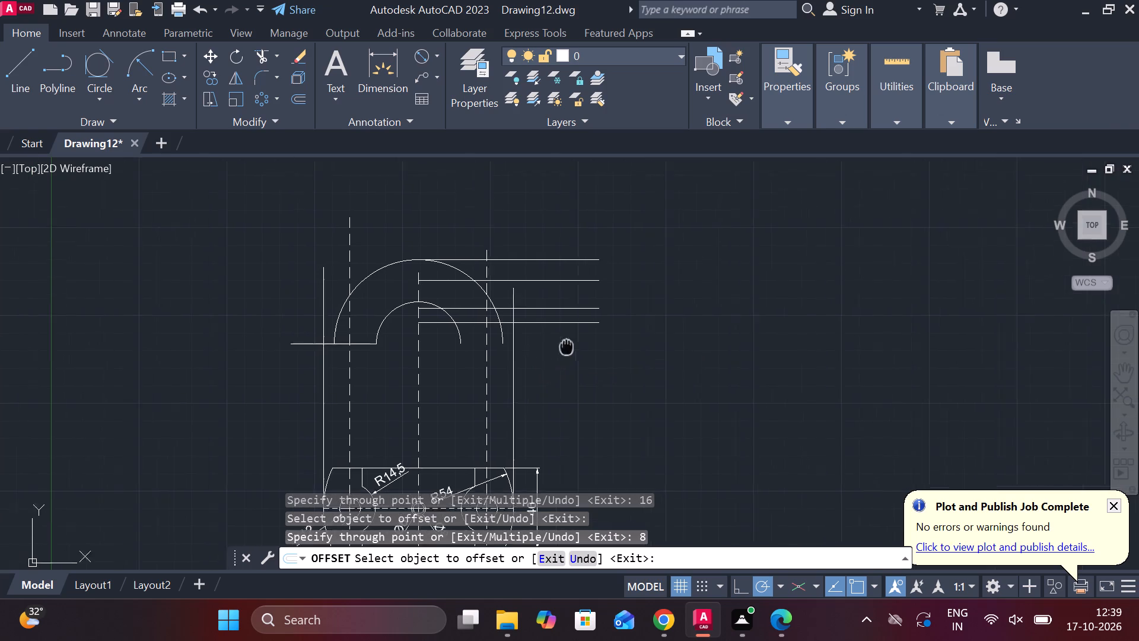
middle_drag(586, 359, 736, 388)
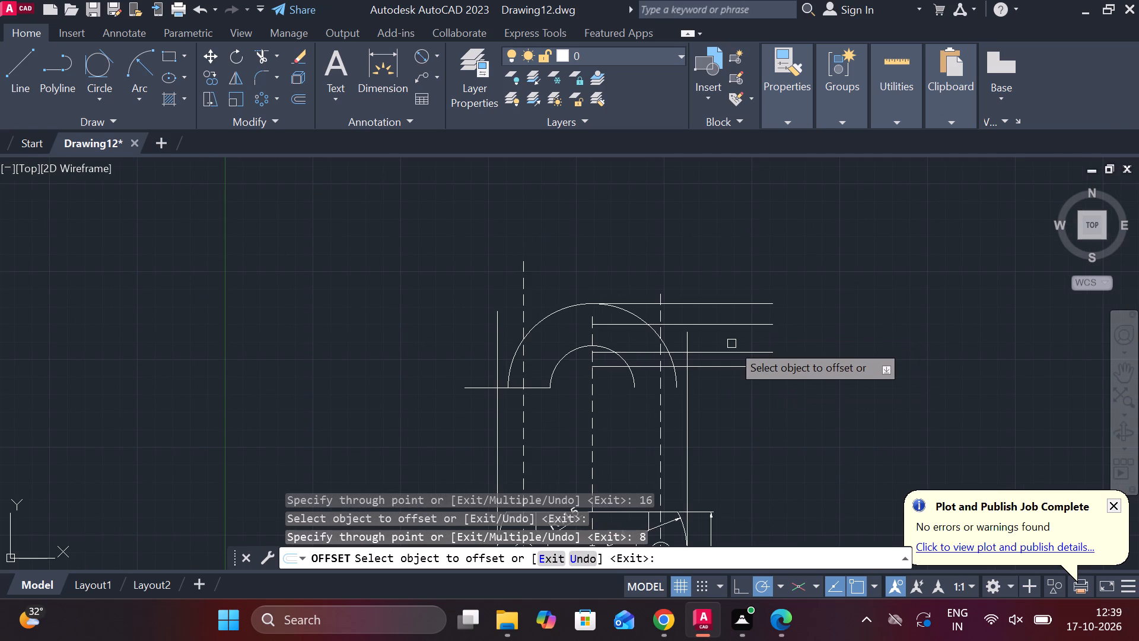
scroll(565, 381, up, 1)
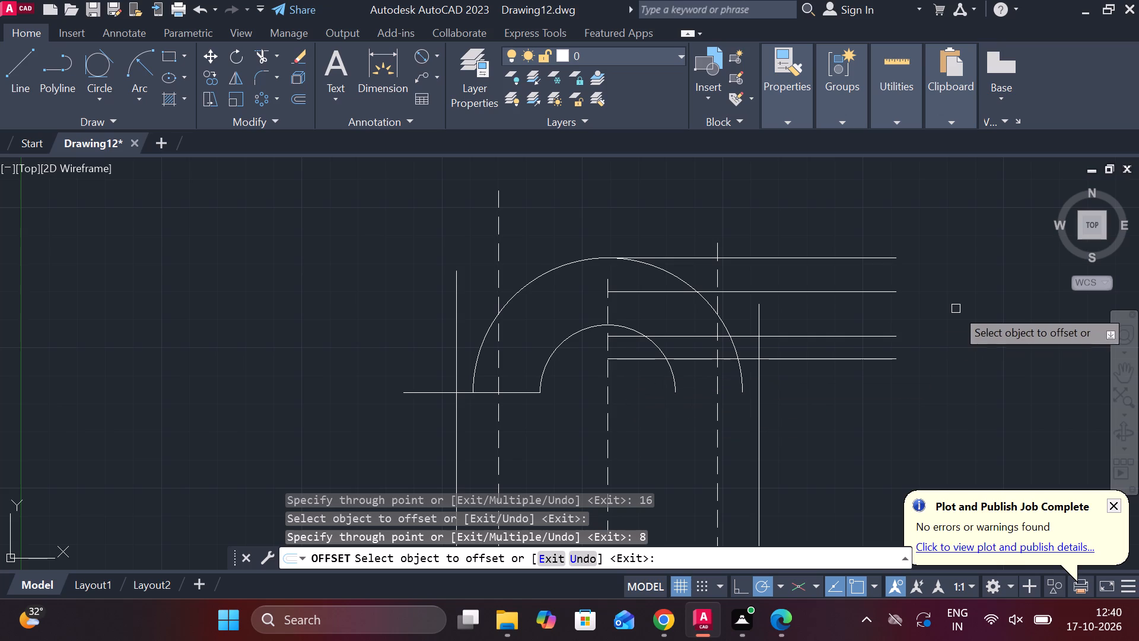
key(Escape)
Trim the second horizontal line inside the outer arc, and the outer arc's right-hand portion below that line.
text(TR)
key(space)
click(673, 296)
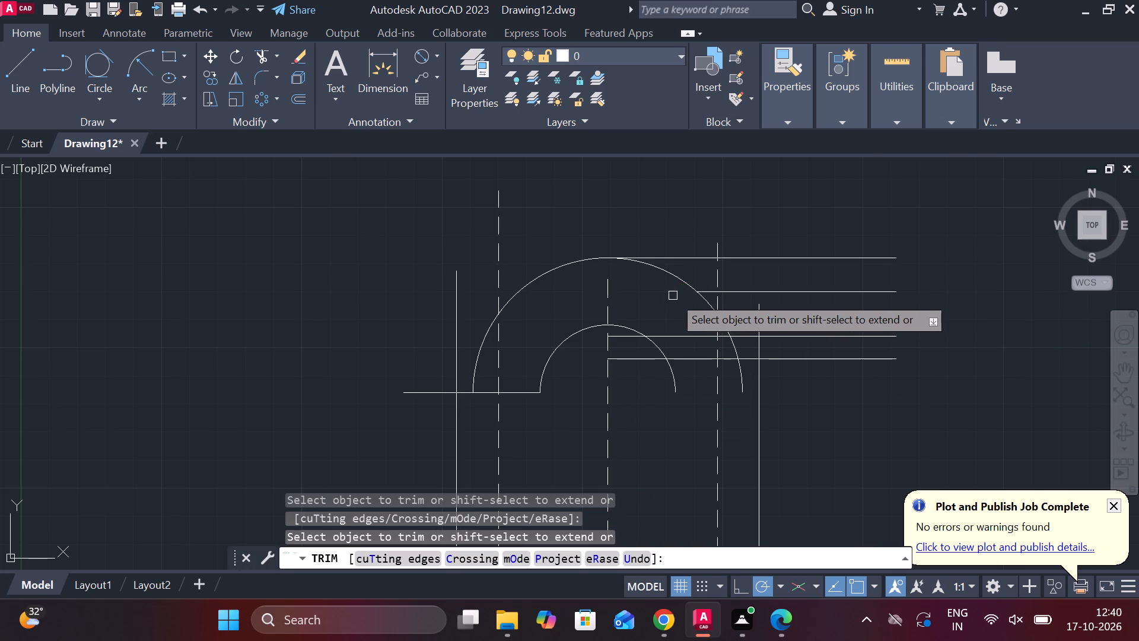
click(711, 308)
click(726, 318)
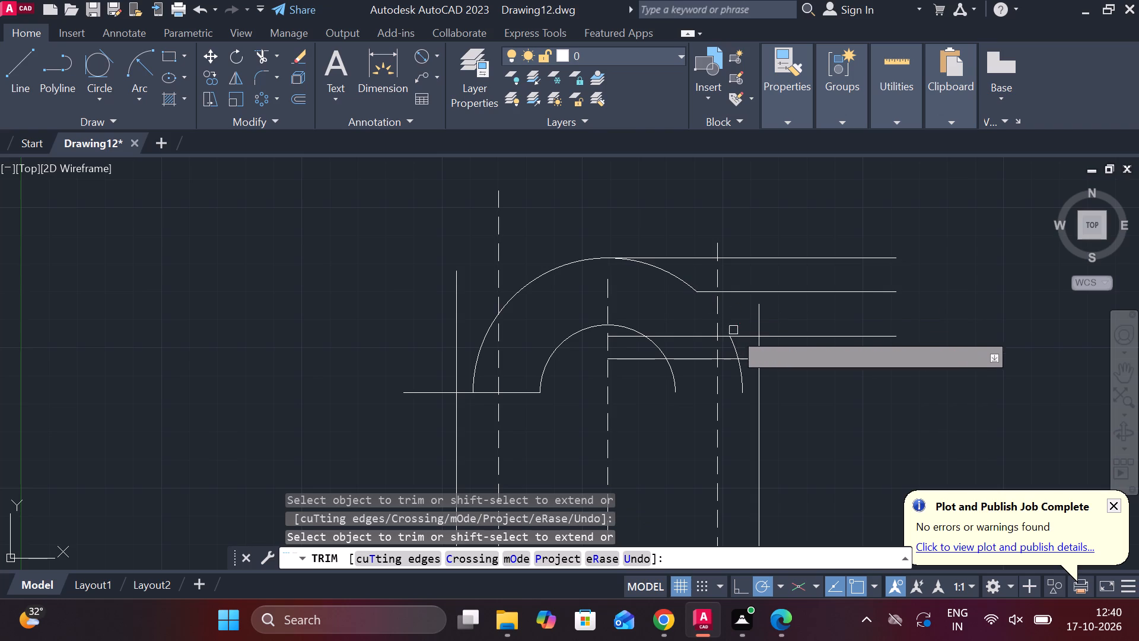
click(736, 354)
click(736, 377)
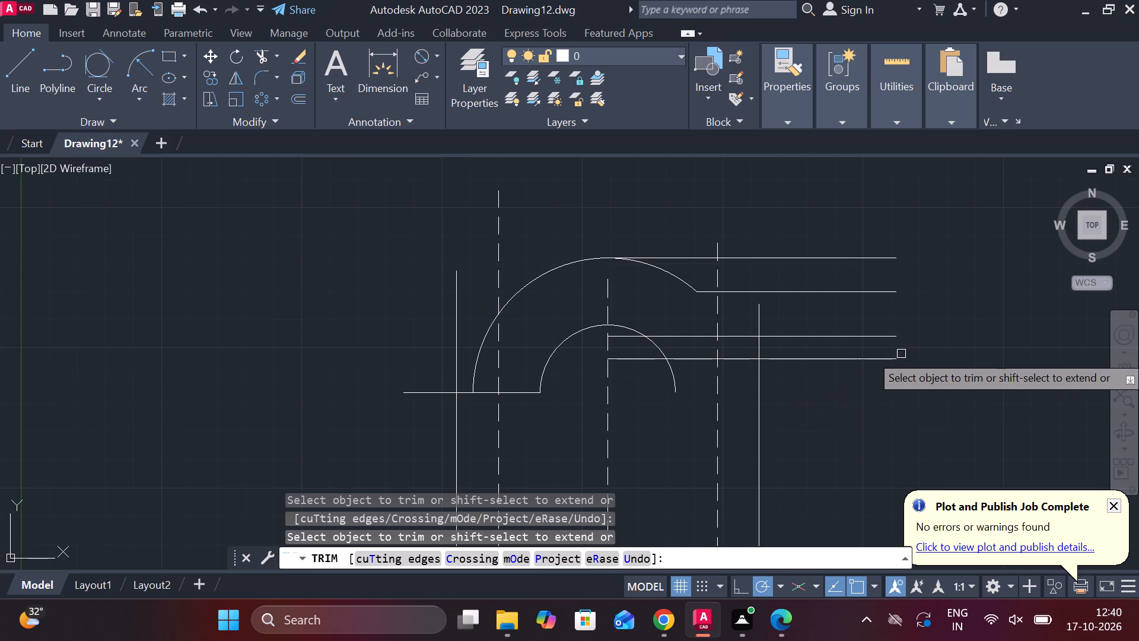
Trim the four horizontal lines' right ends back to the right hole centreline and the right projection line.
drag(855, 392, 829, 223)
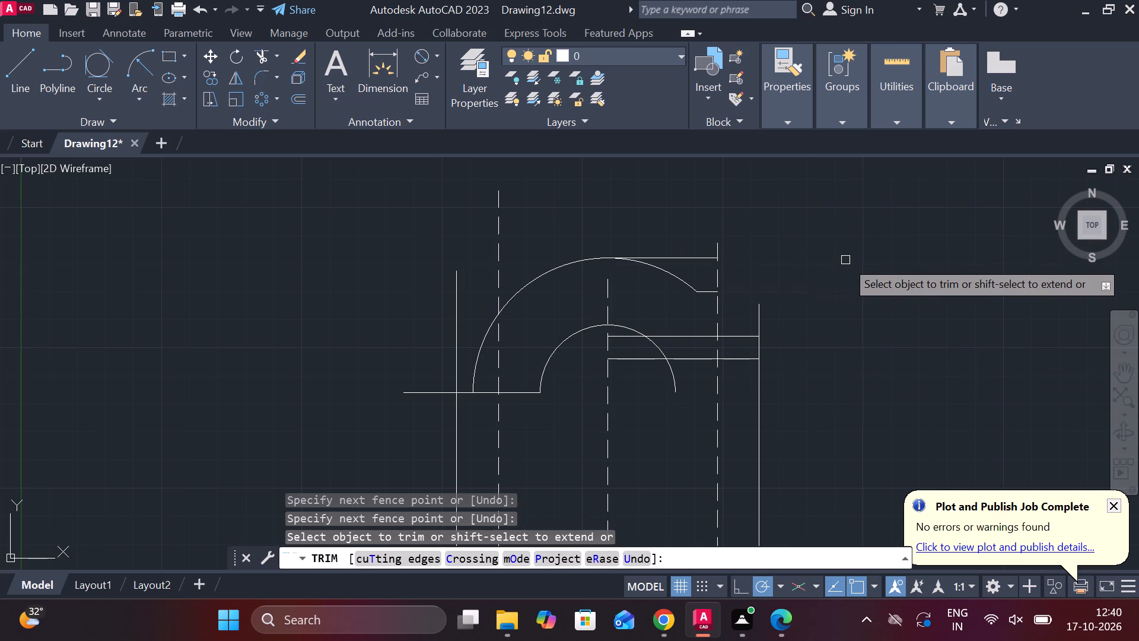
key(Escape)
Draw a 7-long line along the top edge of the 68-high view from the right hole centreline to the dashed hole edge.
key(l)
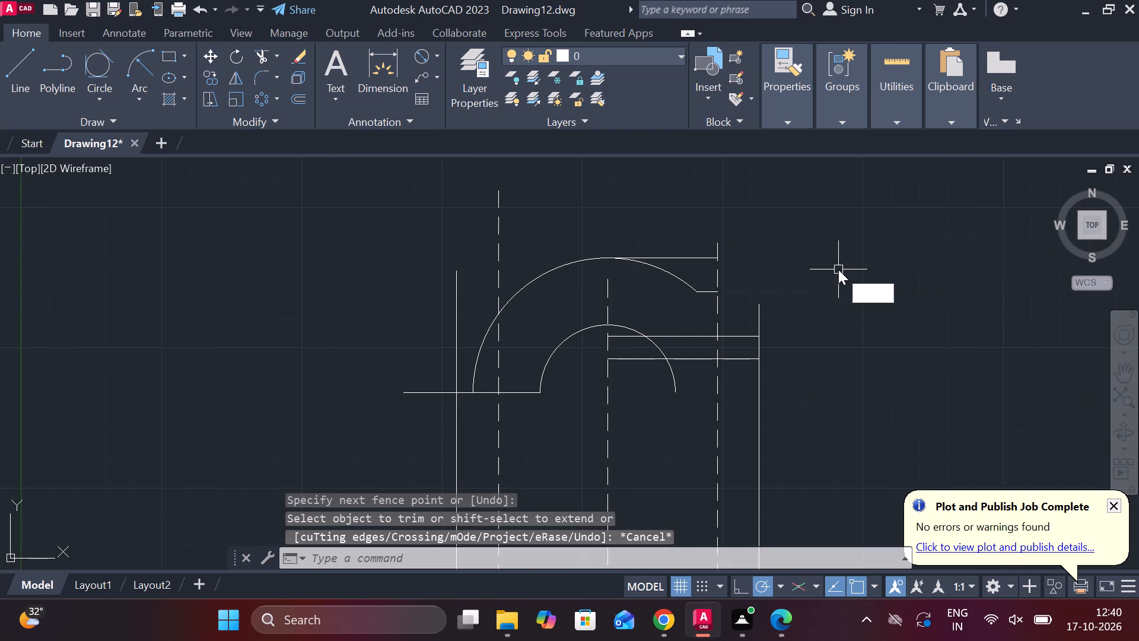
key(Return)
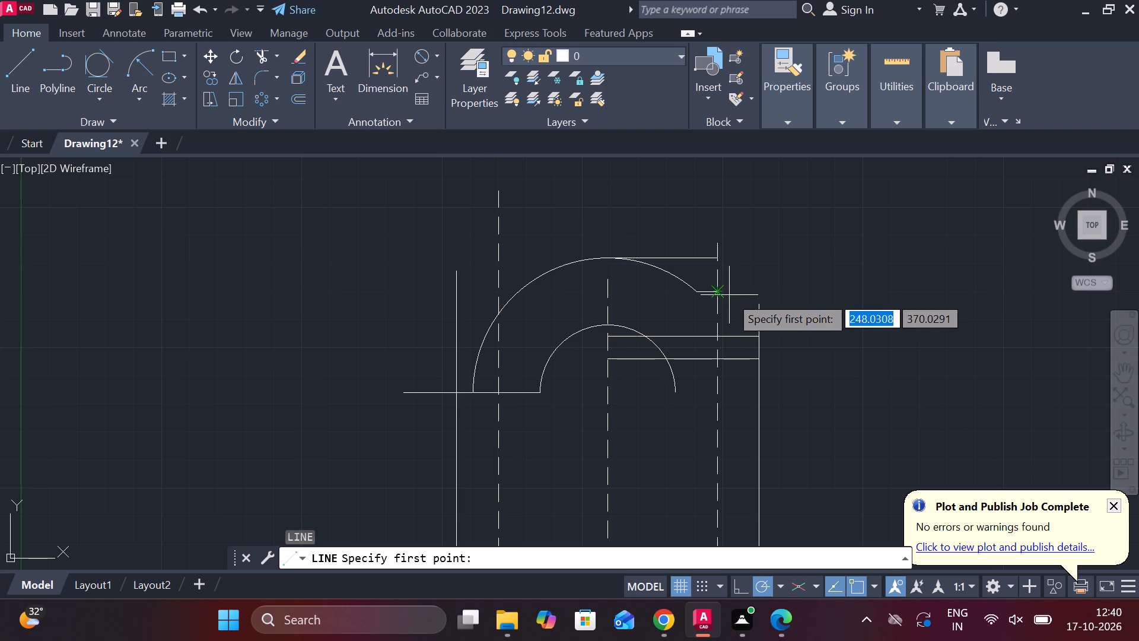
scroll(750, 295, up, 1)
scroll(750, 295, down, 2)
middle_drag(786, 301, 775, 277)
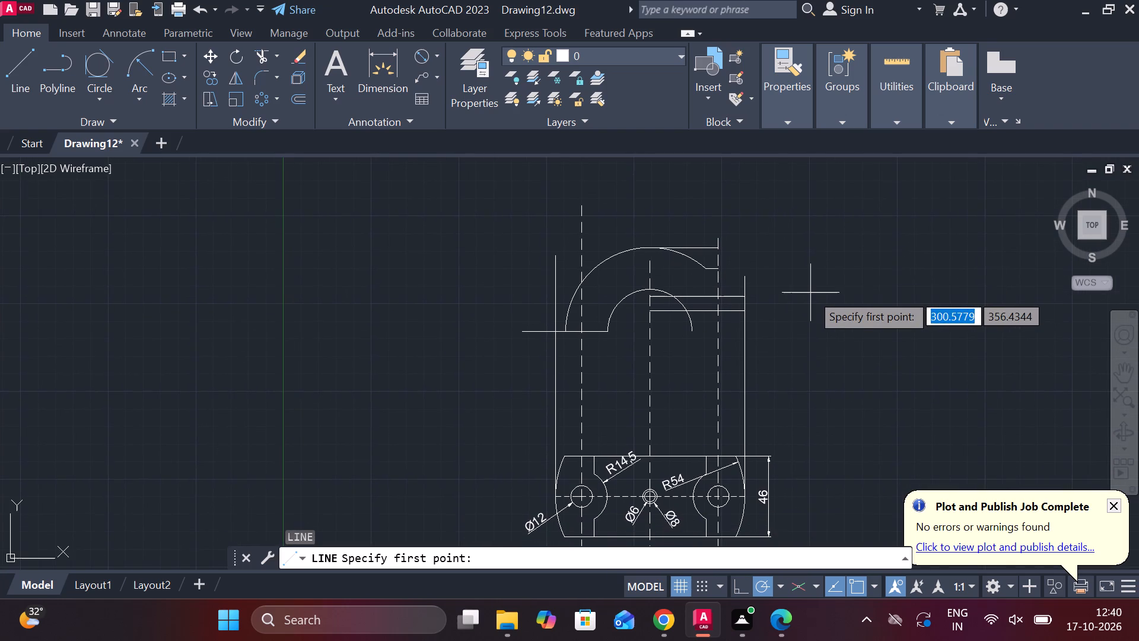
middle_drag(813, 295, 801, 256)
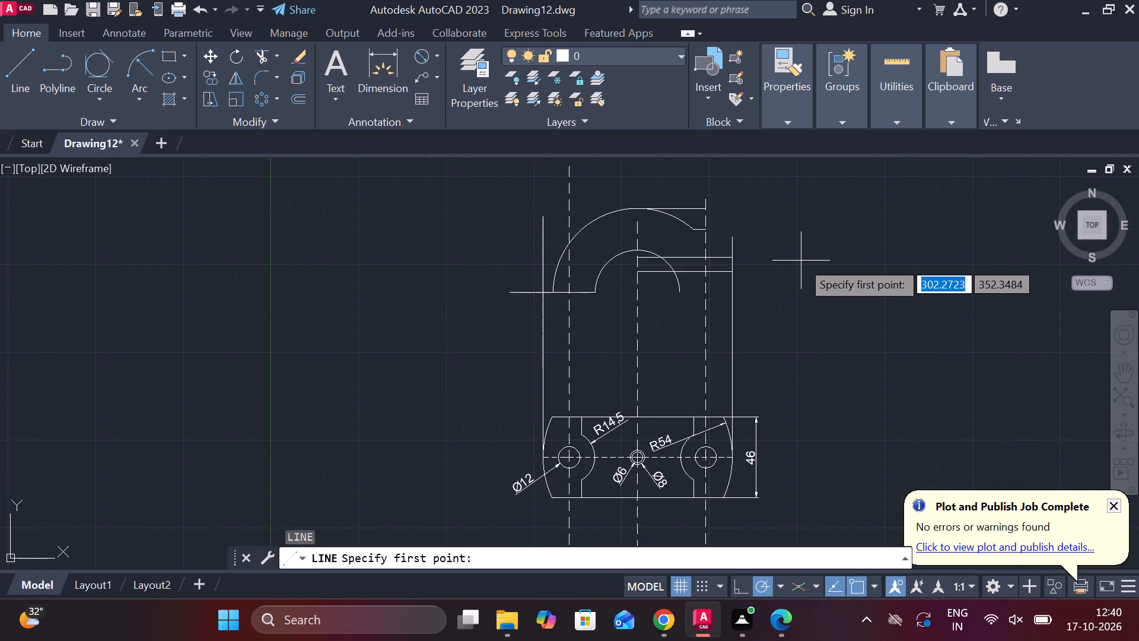
scroll(801, 261, down, 1)
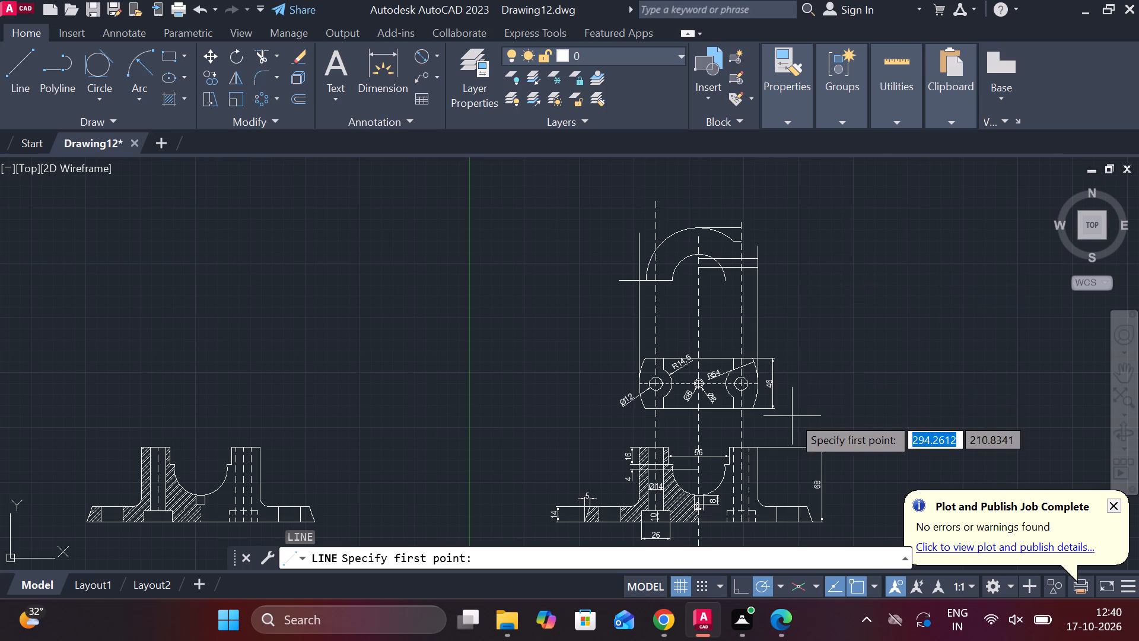
middle_drag(791, 417, 777, 379)
scroll(778, 379, up, 2)
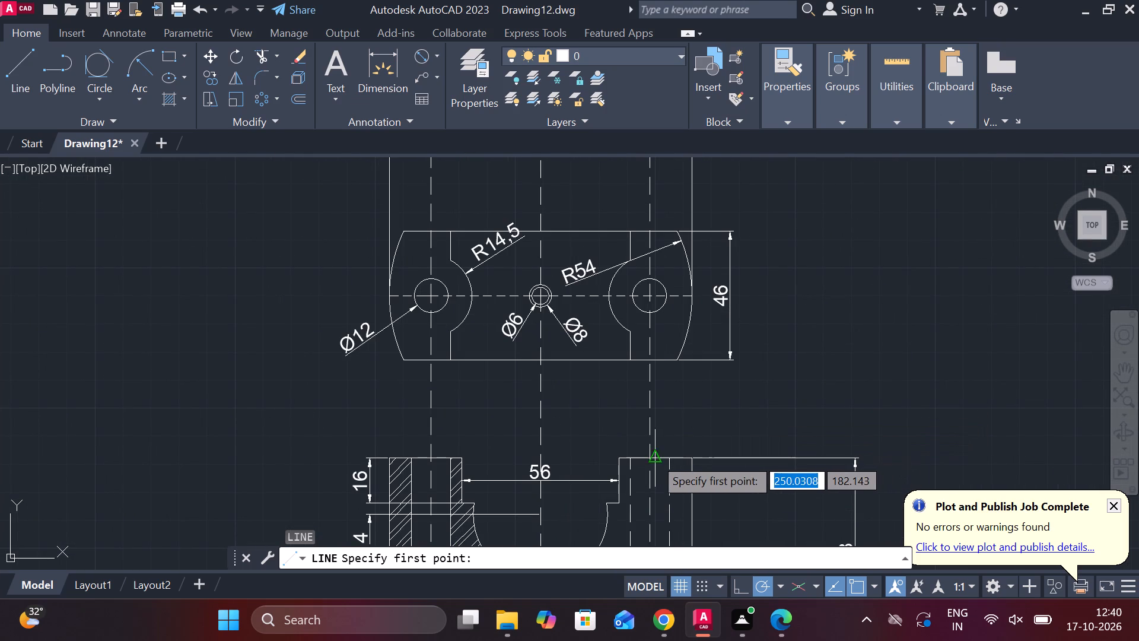
click(644, 459)
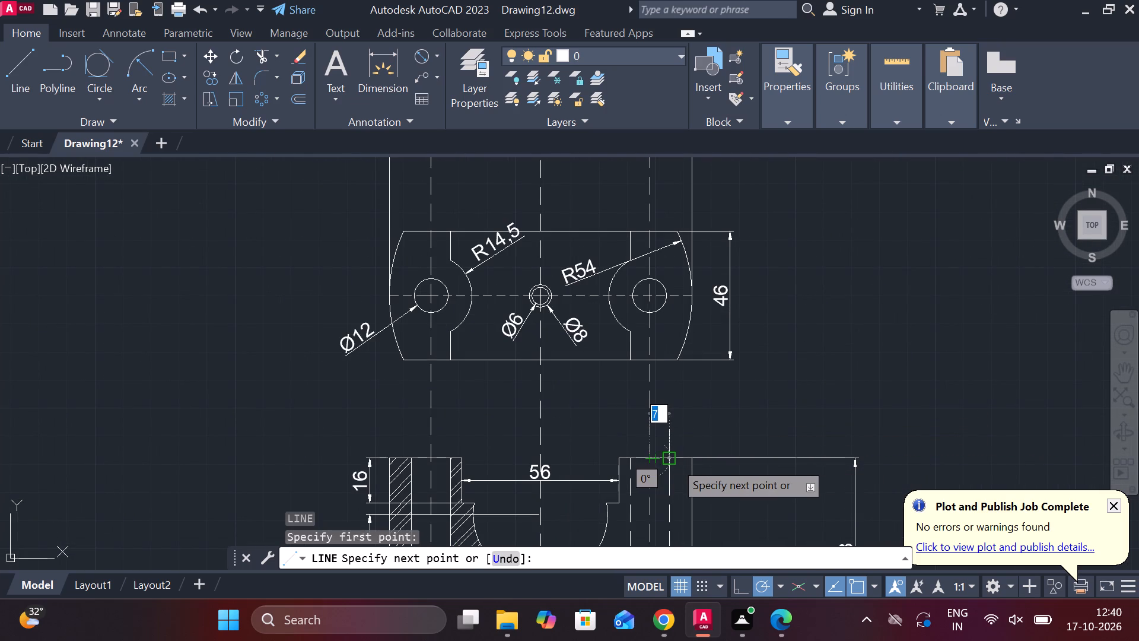
click(674, 461)
key(Escape)
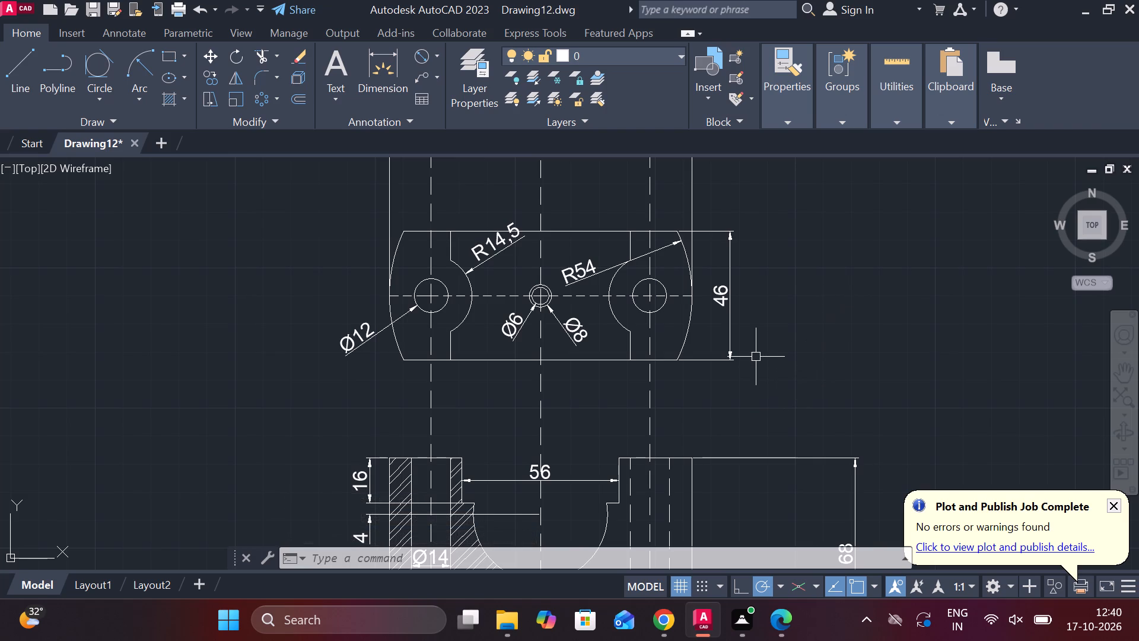
Offset the right hole centreline in the new upper view by 7 to the left.
middle_drag(769, 210, 782, 418)
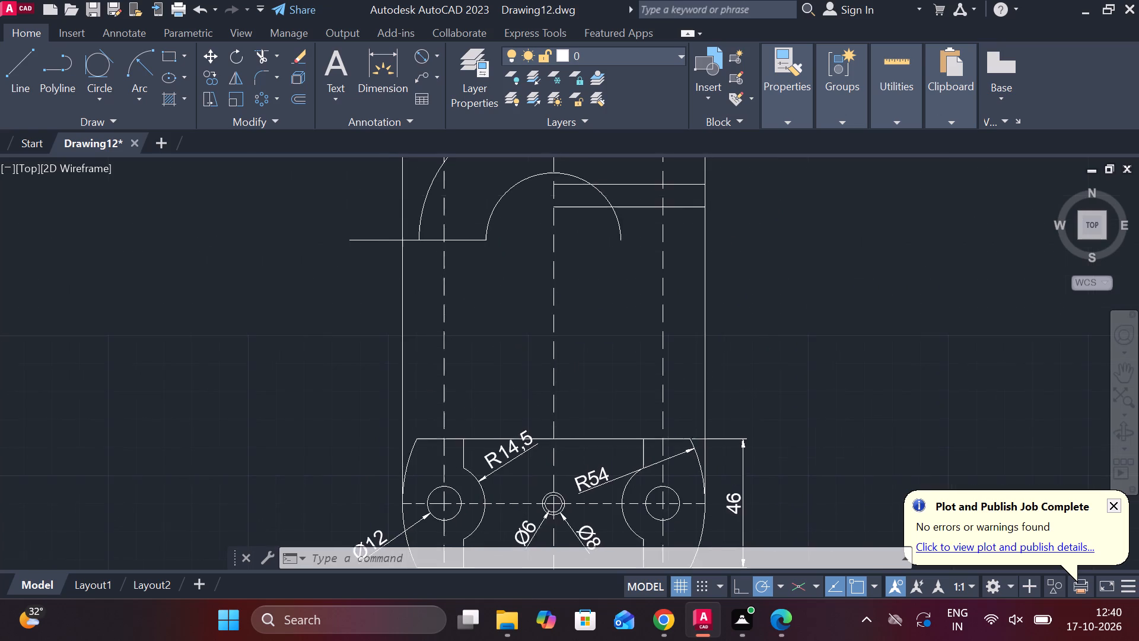
middle_drag(772, 257, 778, 500)
middle_drag(747, 458, 782, 344)
scroll(728, 258, up, 3)
middle_drag(735, 258, 741, 261)
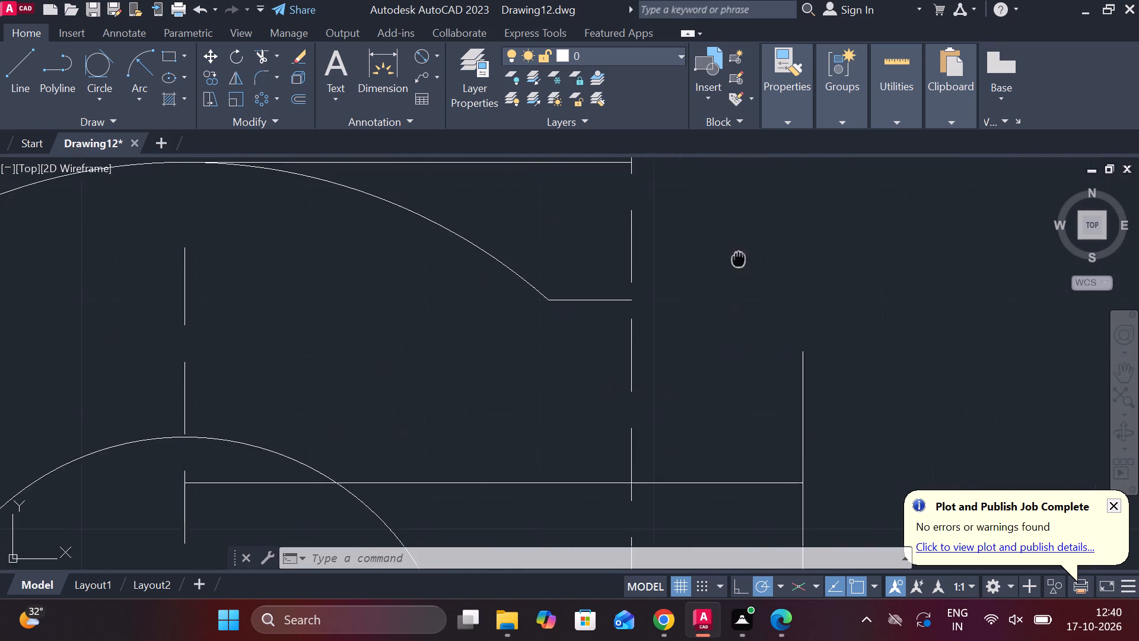
middle_drag(741, 261, 741, 297)
click(637, 285)
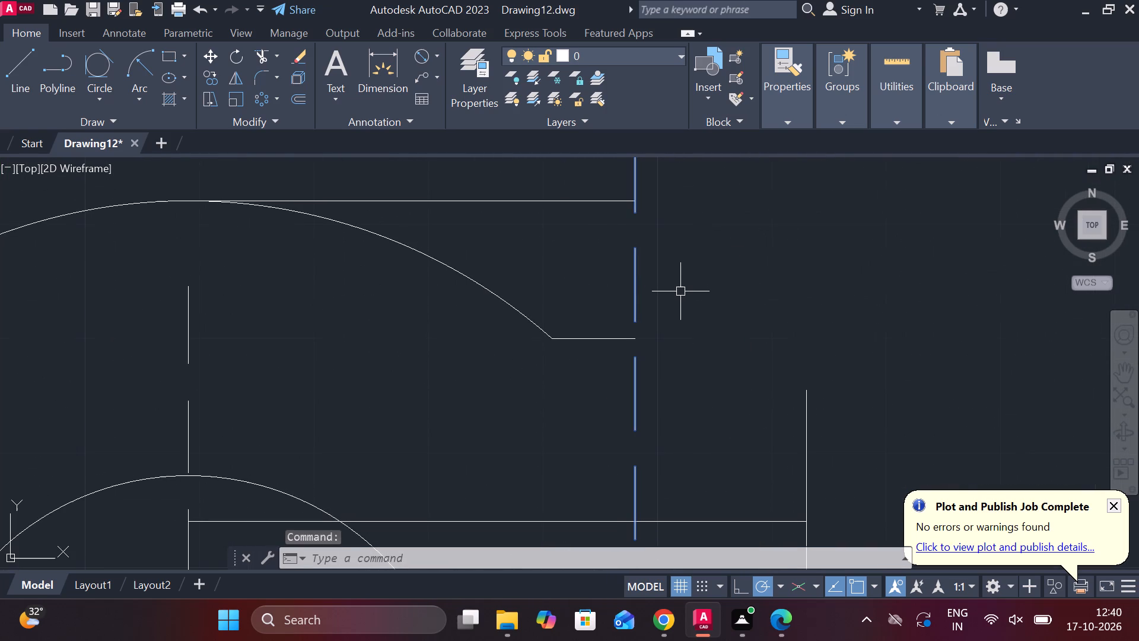
key(0)
key(BackSpace)
key(o)
key(Return)
key(Return)
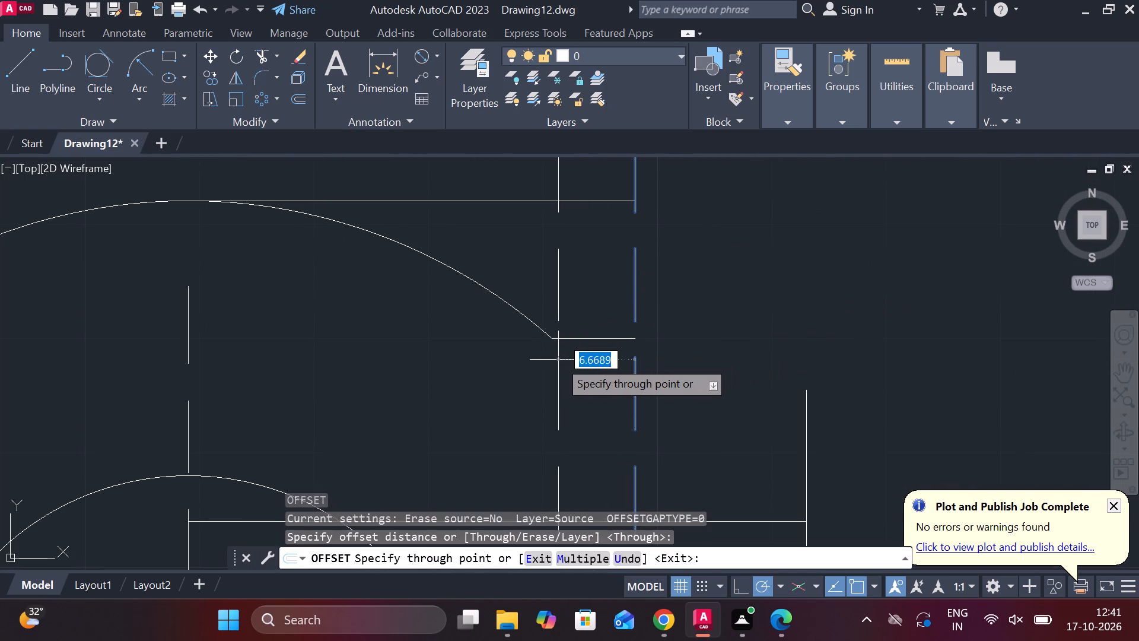
key(7)
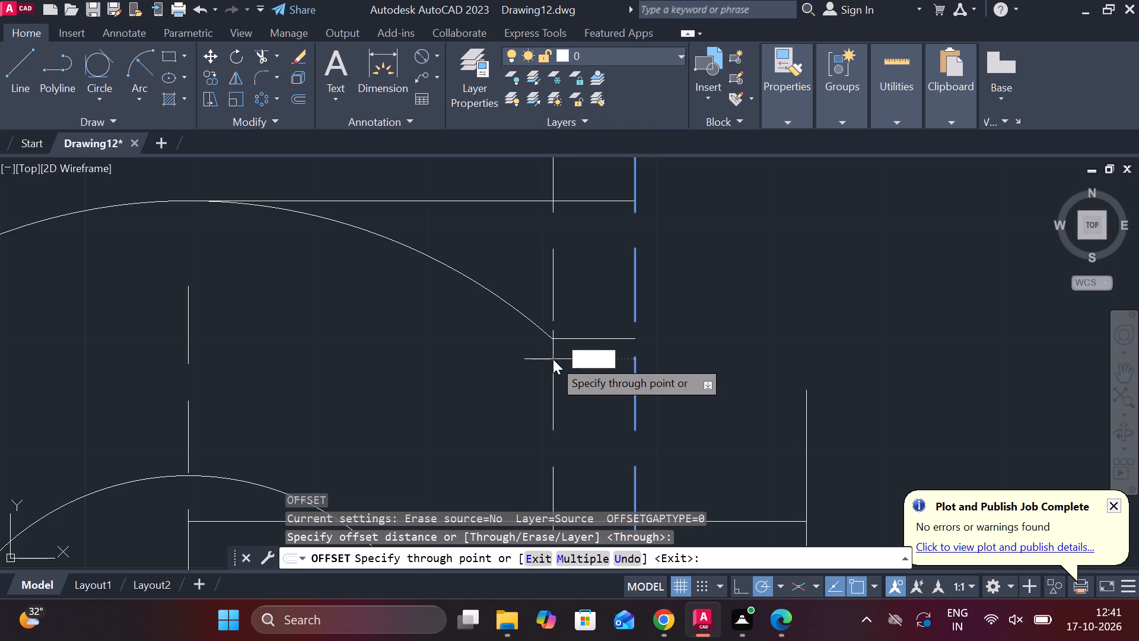
key(Return)
scroll(847, 324, down, 1)
middle_drag(847, 319, 858, 207)
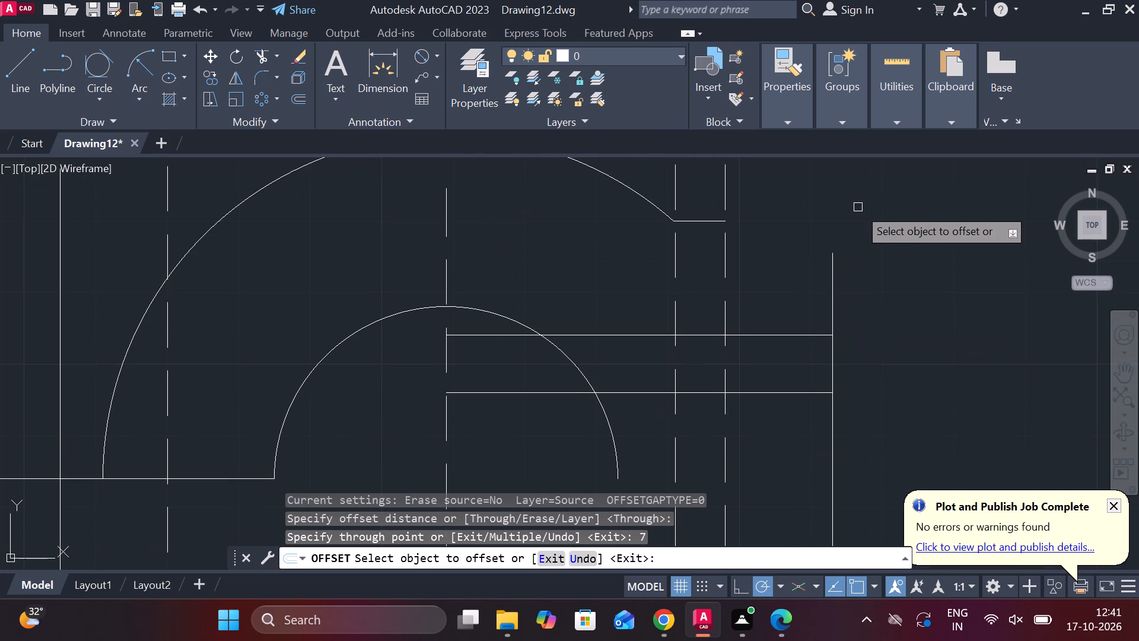
scroll(787, 197, down, 1)
middle_drag(806, 204, 802, 227)
key(Escape)
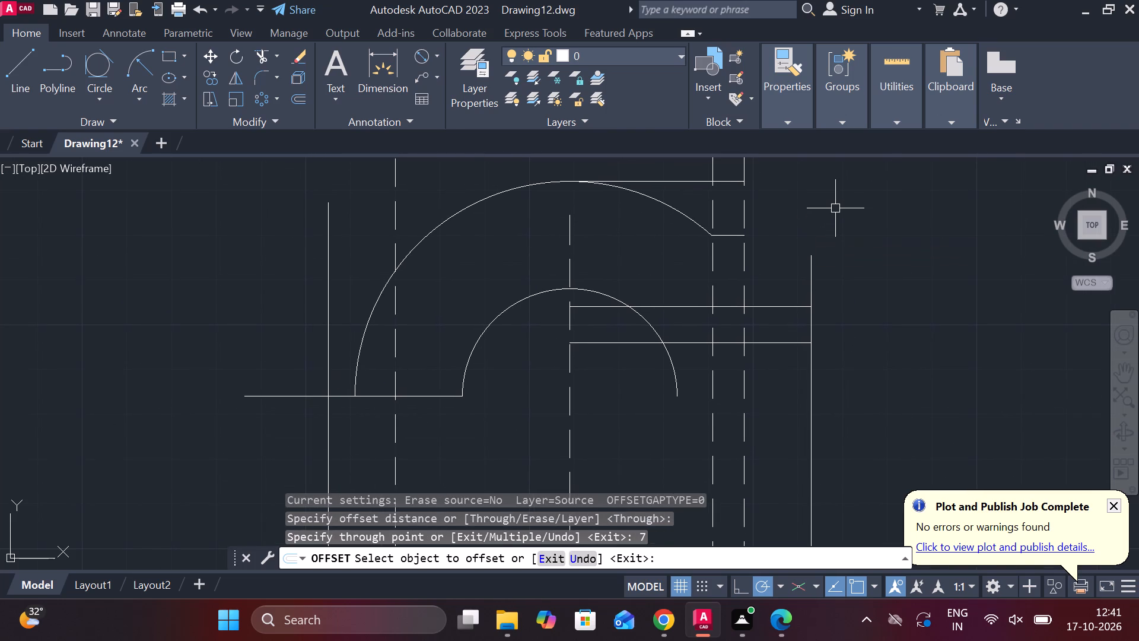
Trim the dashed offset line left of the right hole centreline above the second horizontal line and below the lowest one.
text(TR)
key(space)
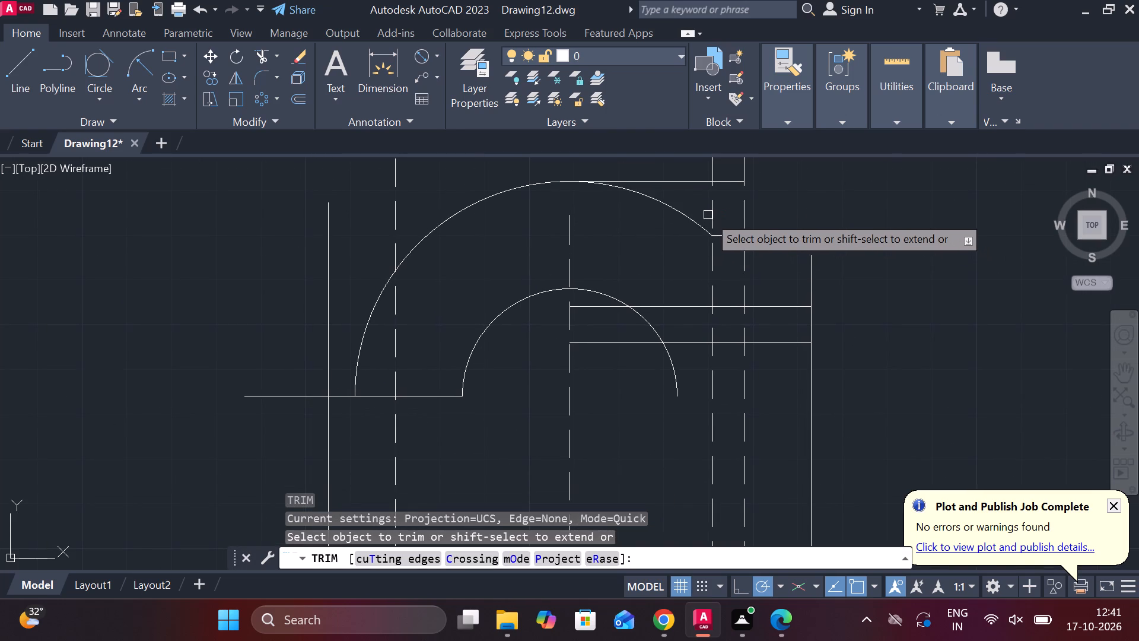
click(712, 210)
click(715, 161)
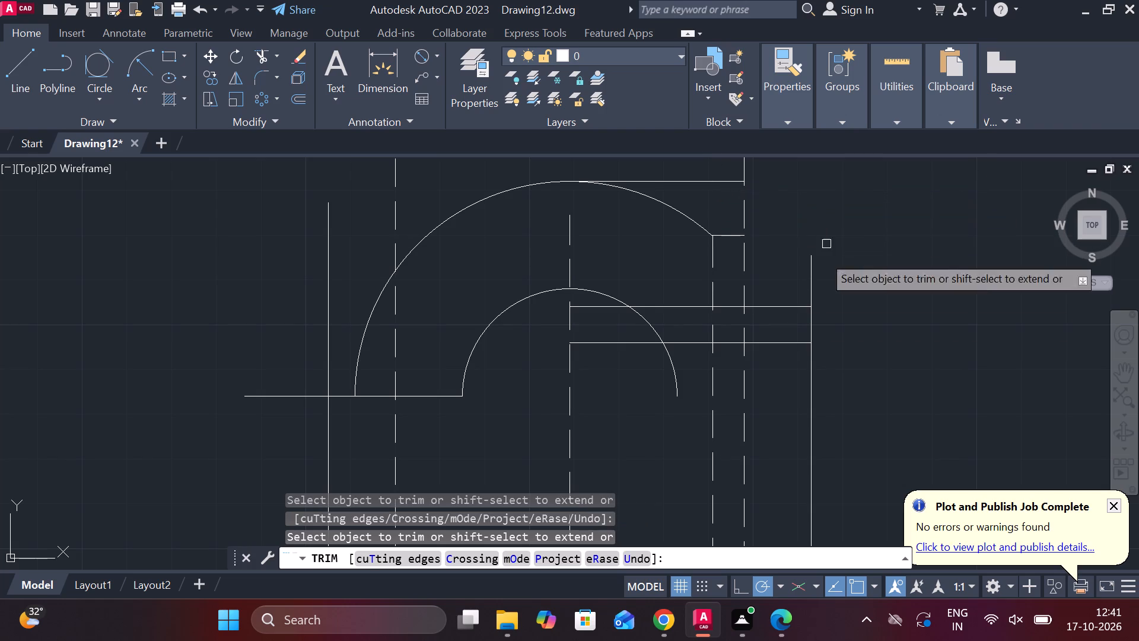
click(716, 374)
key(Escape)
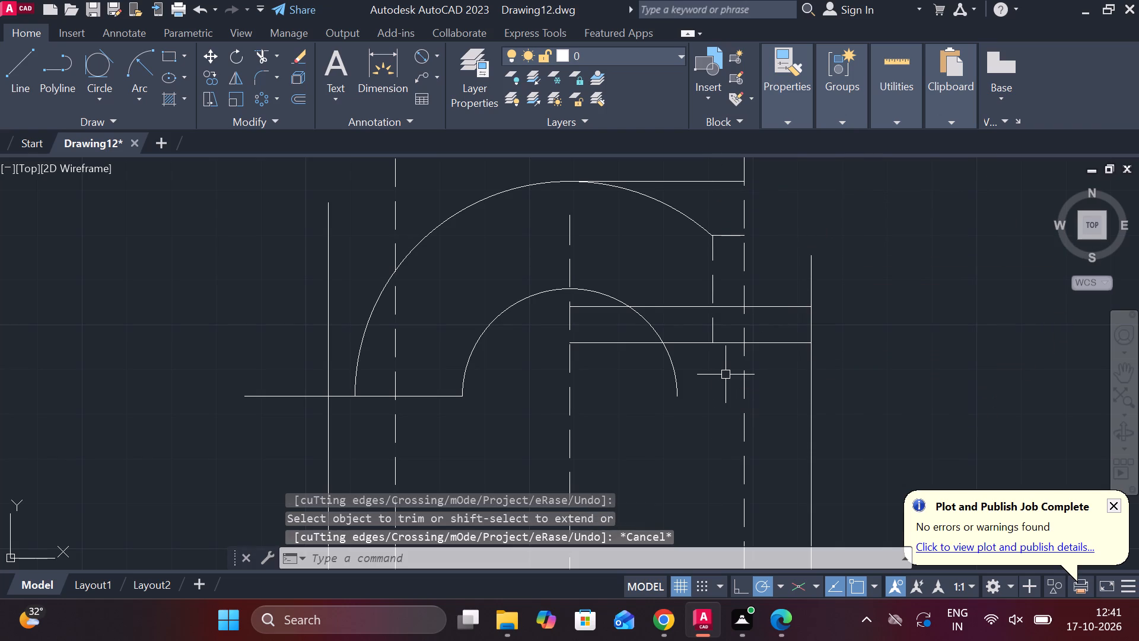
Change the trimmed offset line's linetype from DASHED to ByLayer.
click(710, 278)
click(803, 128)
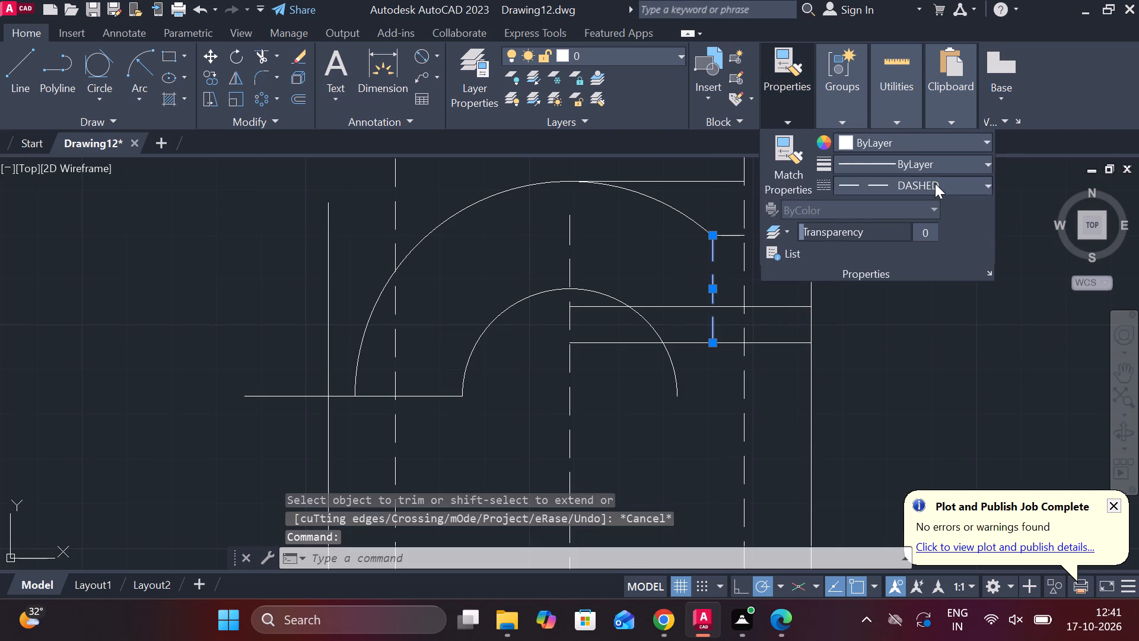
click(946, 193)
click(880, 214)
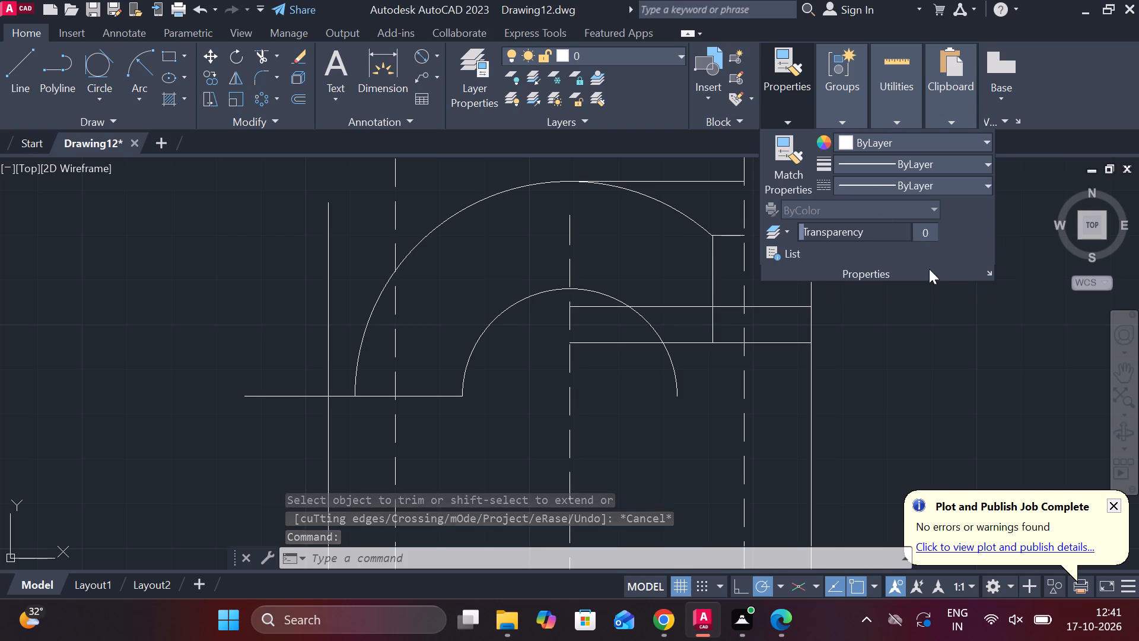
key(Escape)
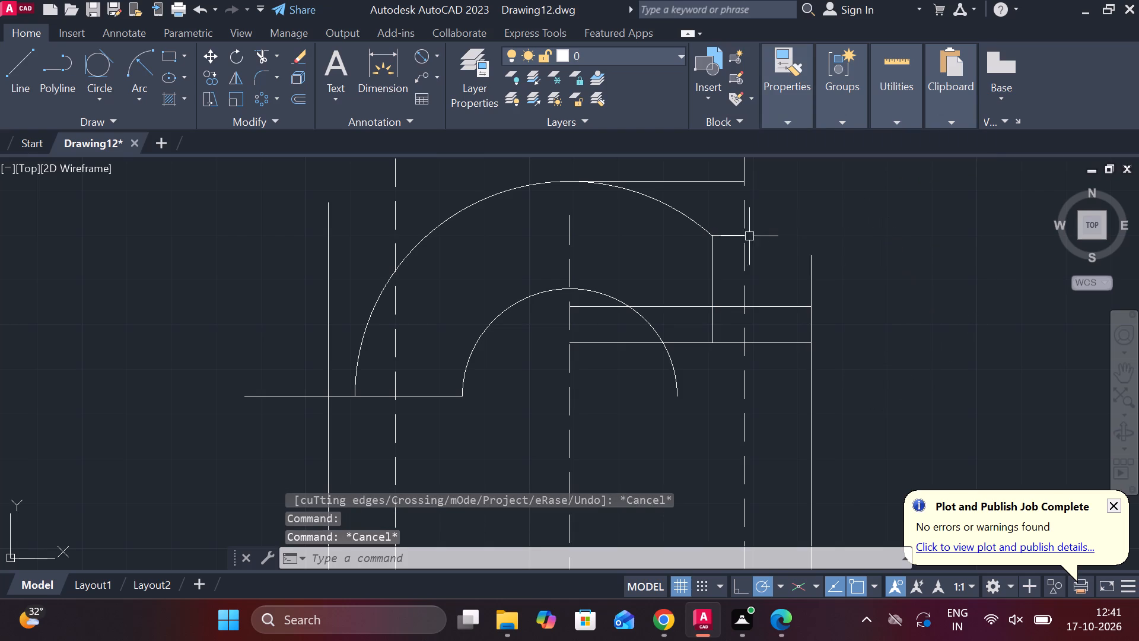
Lengthen the right projection line upward and the short horizontal line at the outer arc's end rightward until they cross.
click(812, 265)
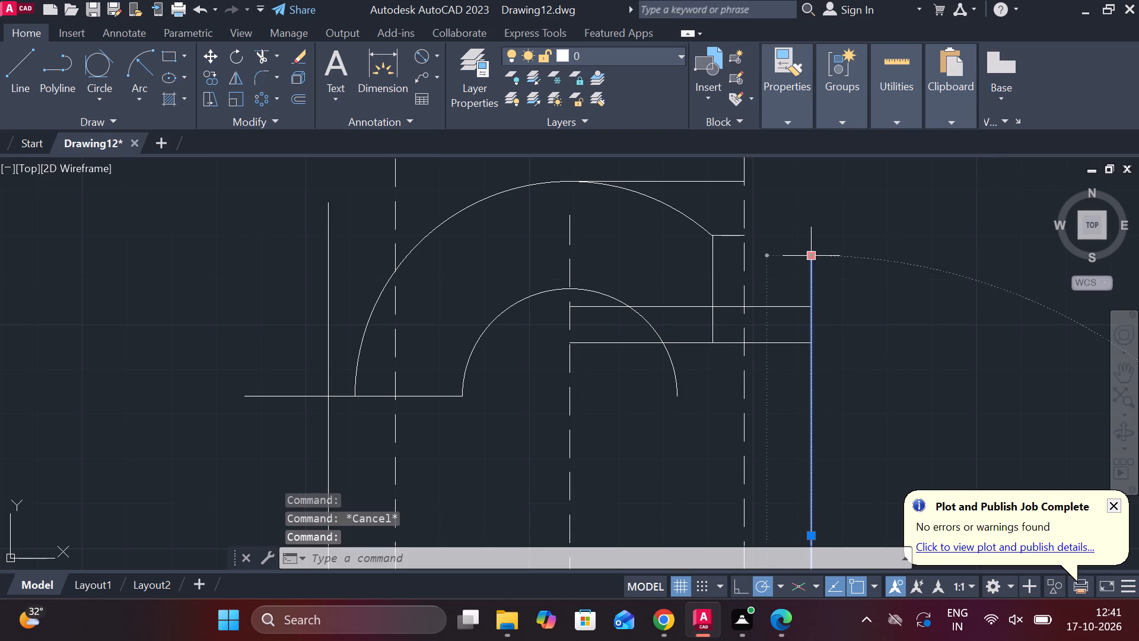
click(850, 292)
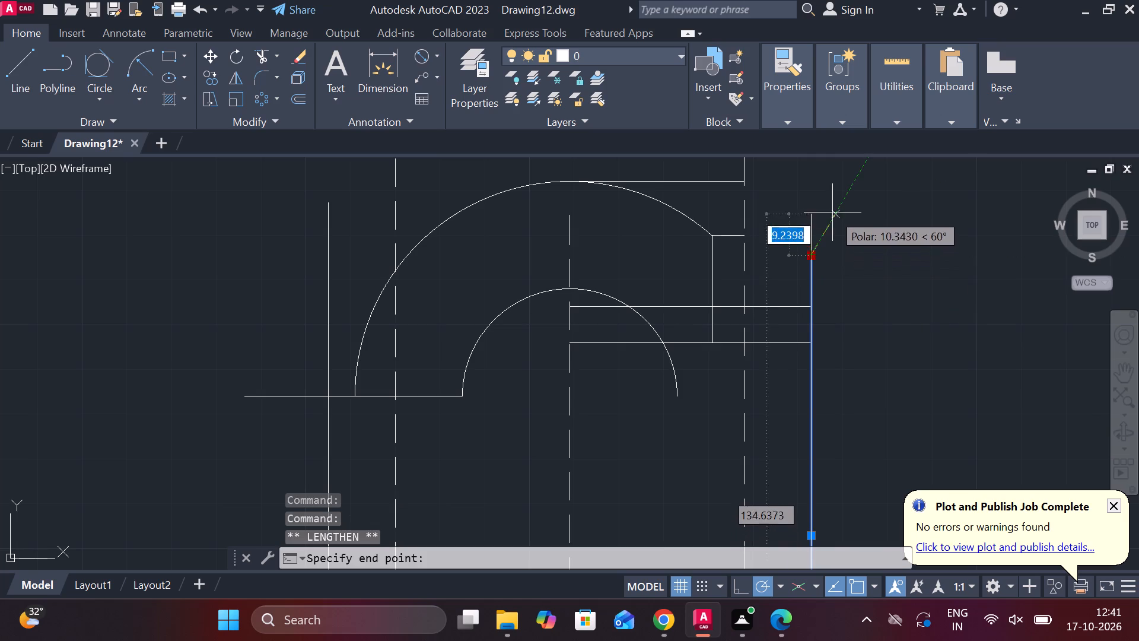
click(832, 203)
key(Escape)
click(739, 236)
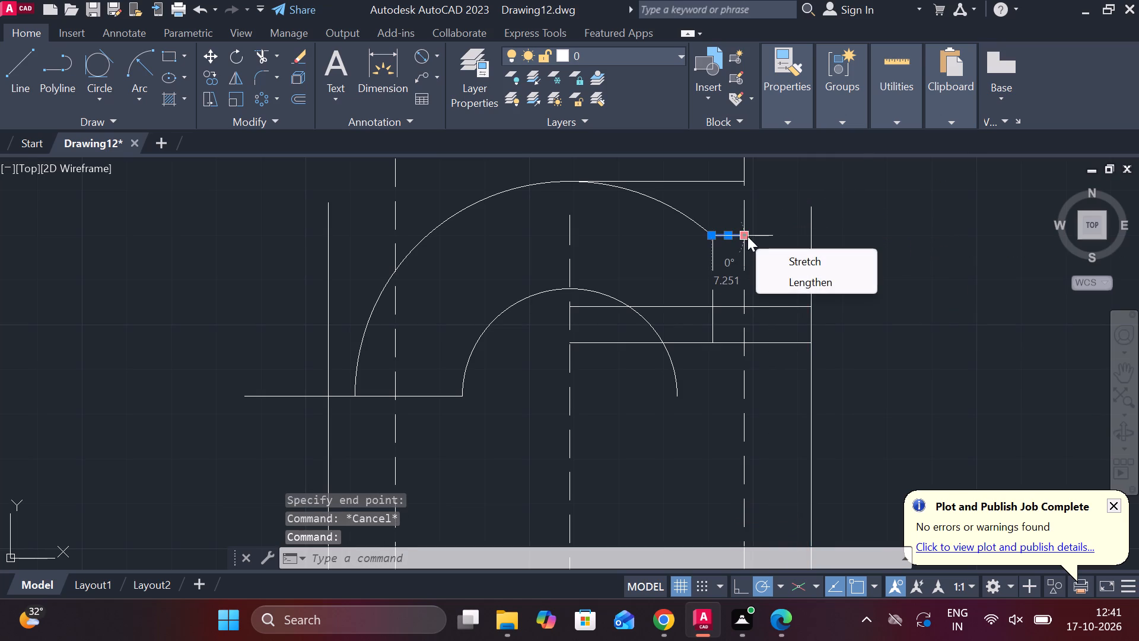
click(787, 284)
click(861, 264)
key(Escape)
Trim the overshooting ends of the right projection line and the short horizontal line to form a square corner.
text(TR)
key(space)
click(815, 212)
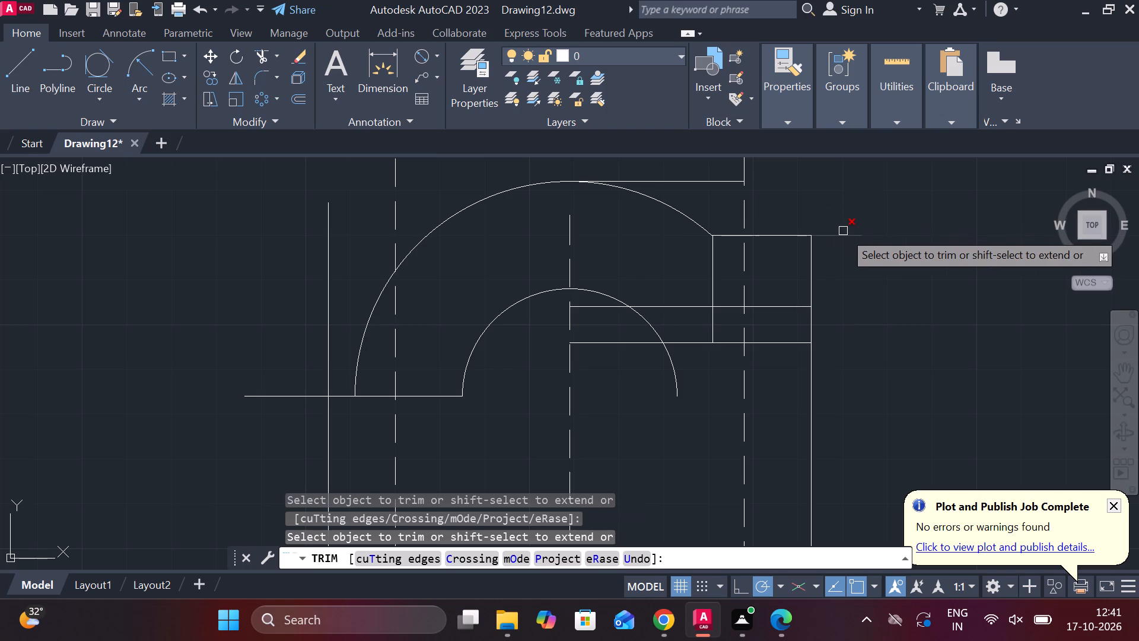
click(843, 236)
key(Escape)
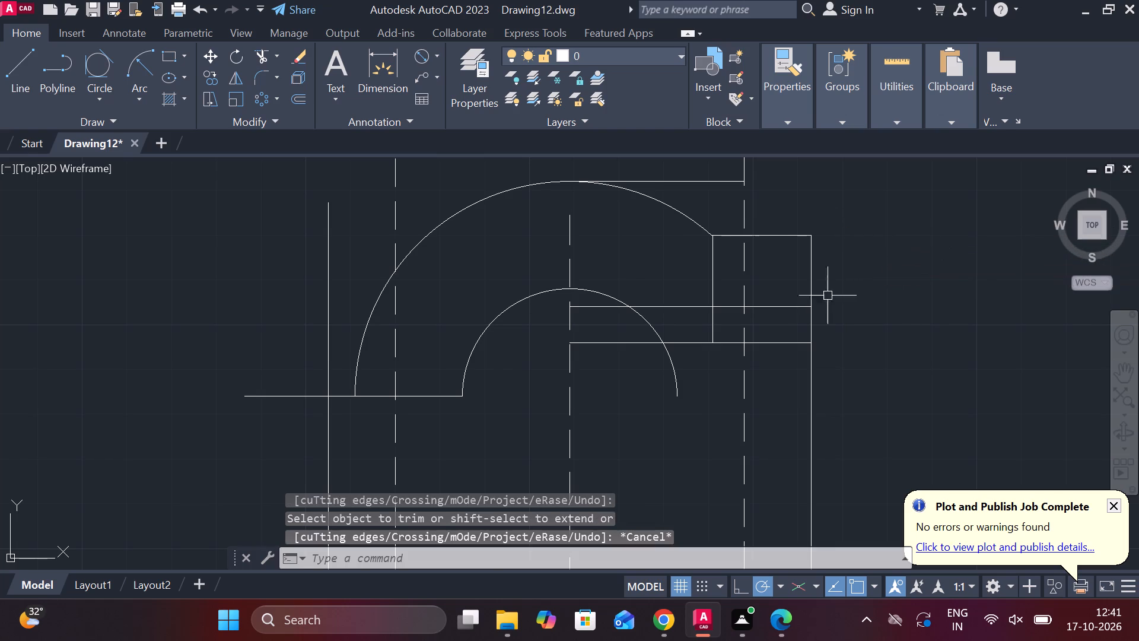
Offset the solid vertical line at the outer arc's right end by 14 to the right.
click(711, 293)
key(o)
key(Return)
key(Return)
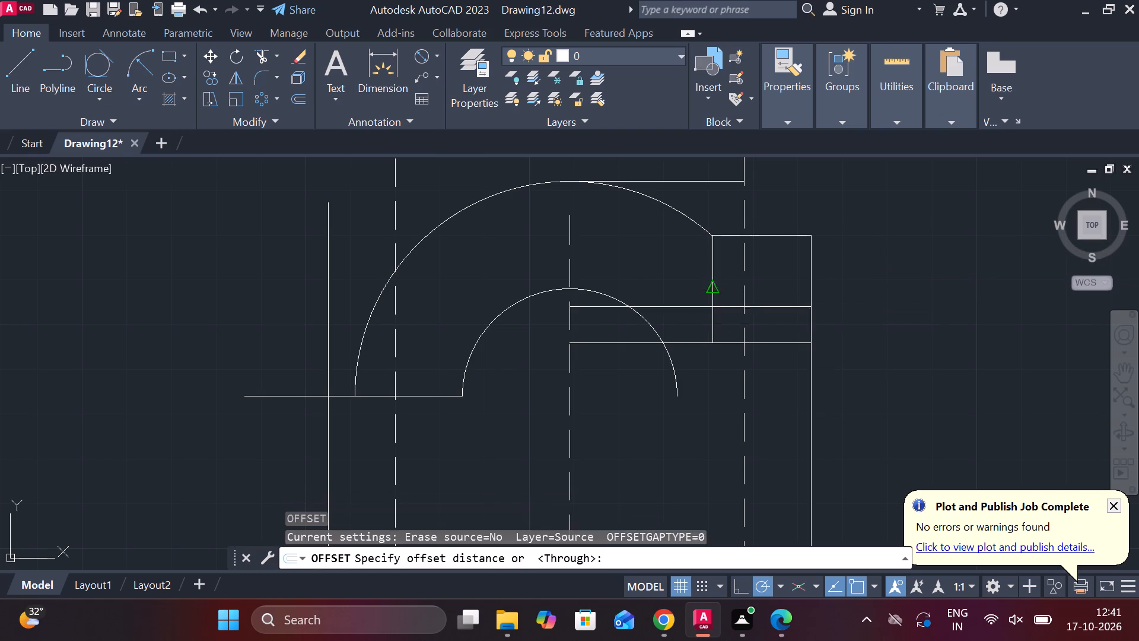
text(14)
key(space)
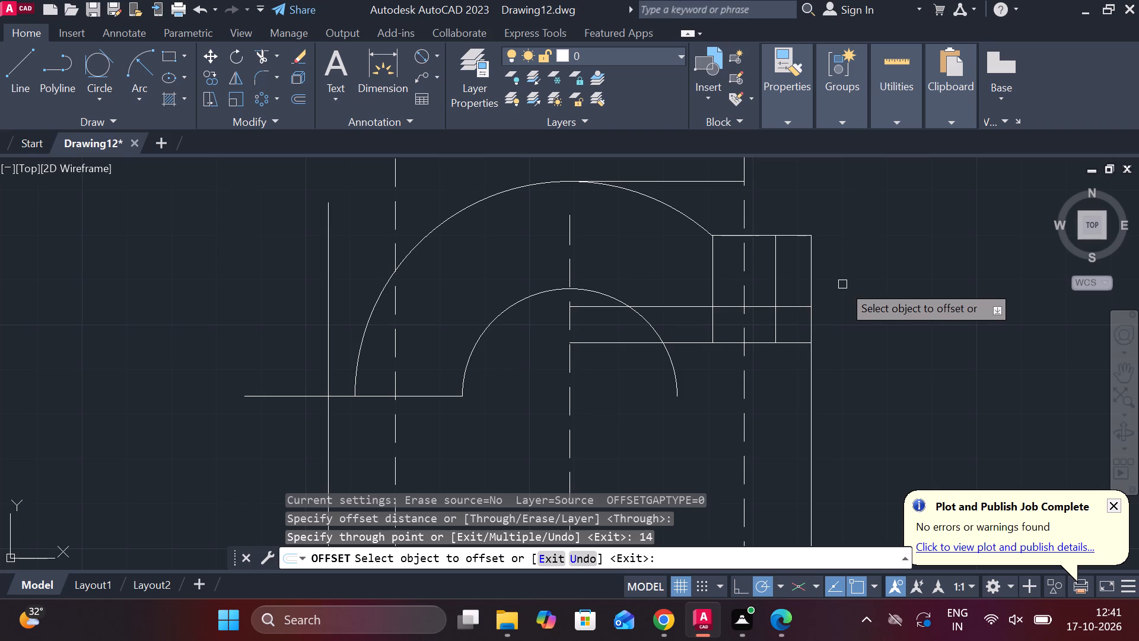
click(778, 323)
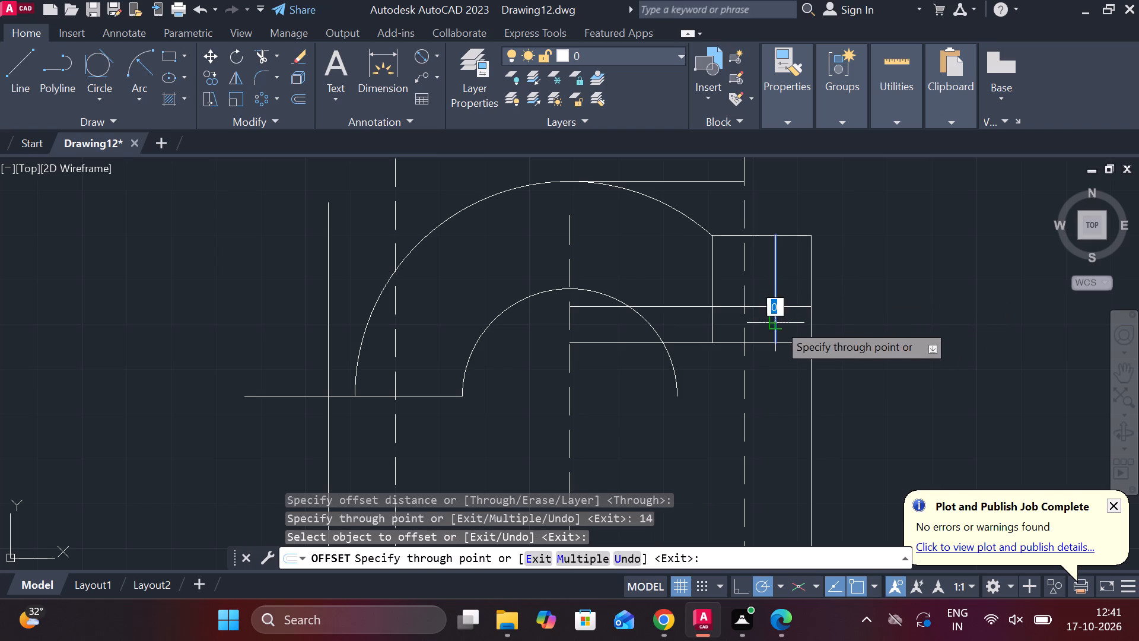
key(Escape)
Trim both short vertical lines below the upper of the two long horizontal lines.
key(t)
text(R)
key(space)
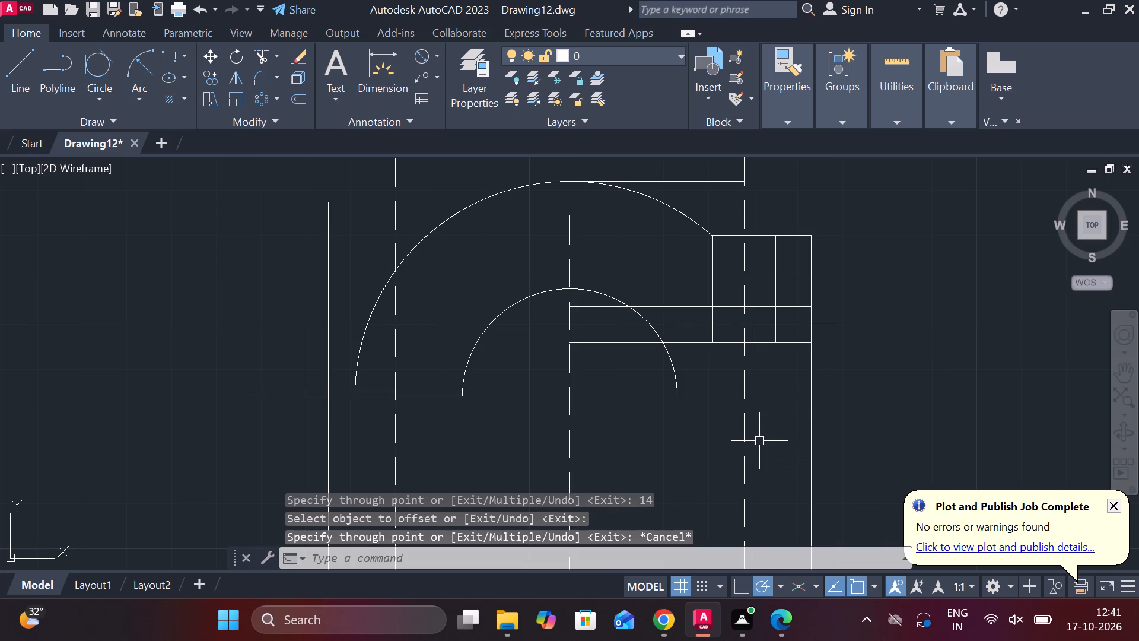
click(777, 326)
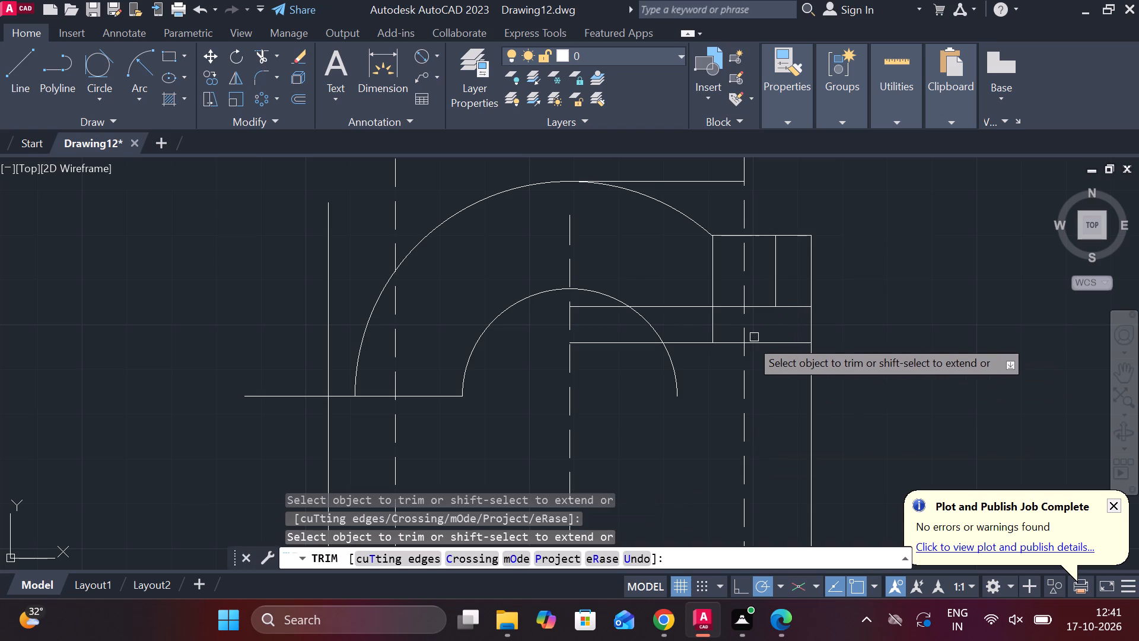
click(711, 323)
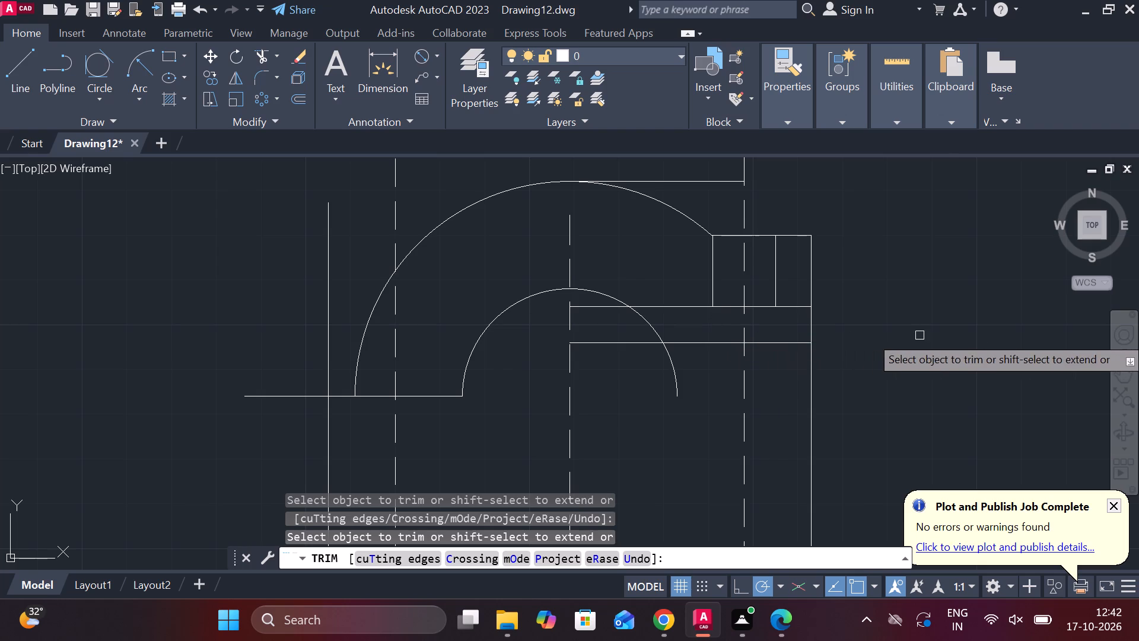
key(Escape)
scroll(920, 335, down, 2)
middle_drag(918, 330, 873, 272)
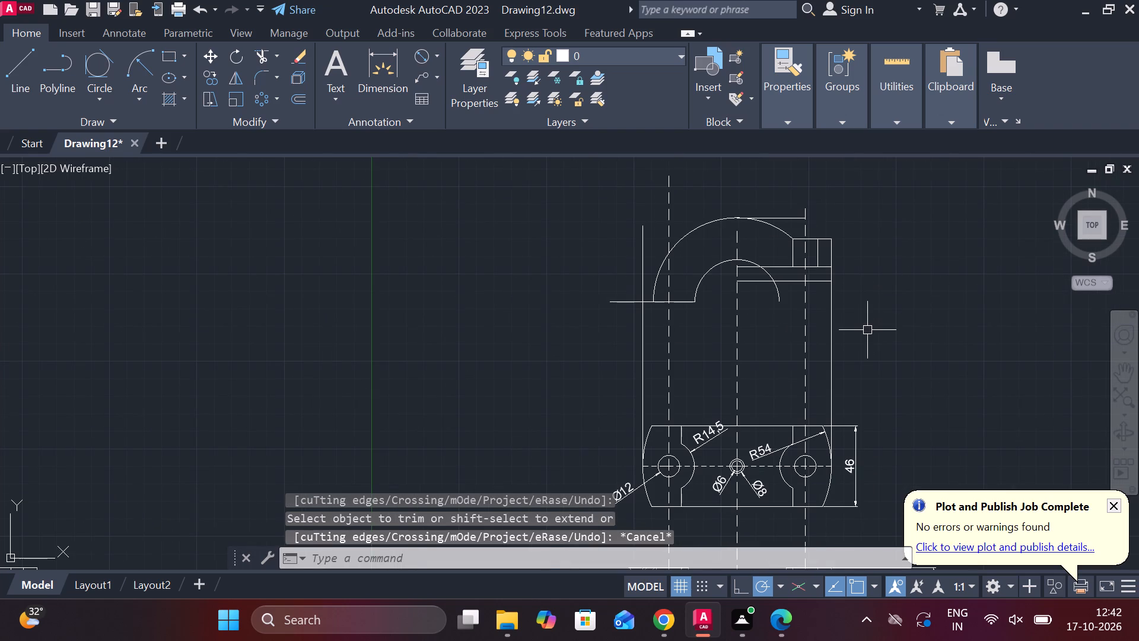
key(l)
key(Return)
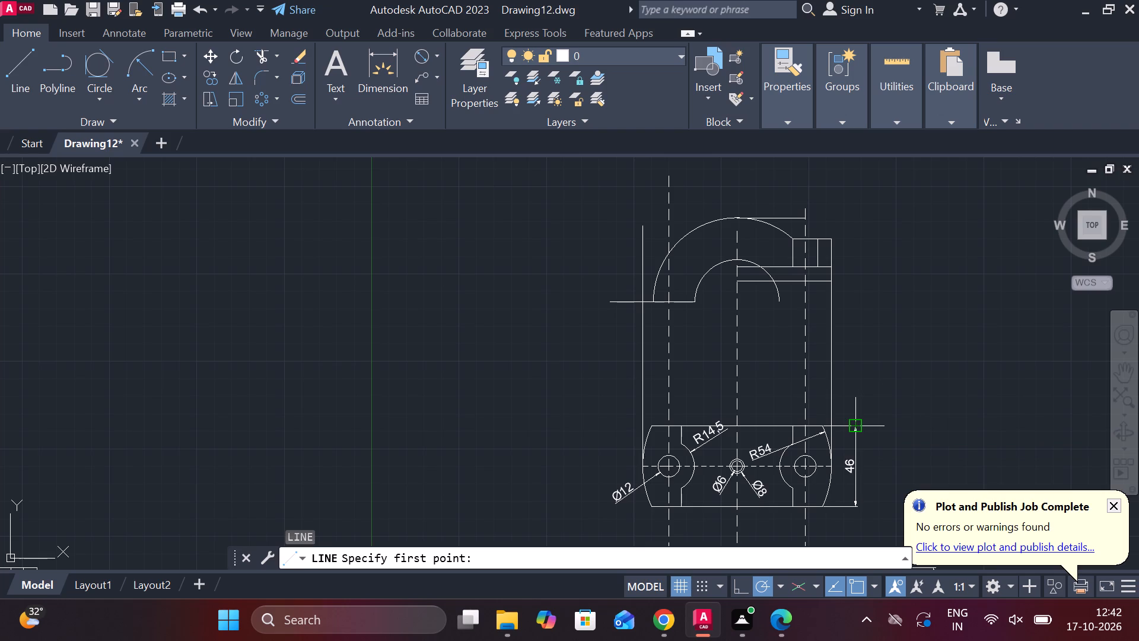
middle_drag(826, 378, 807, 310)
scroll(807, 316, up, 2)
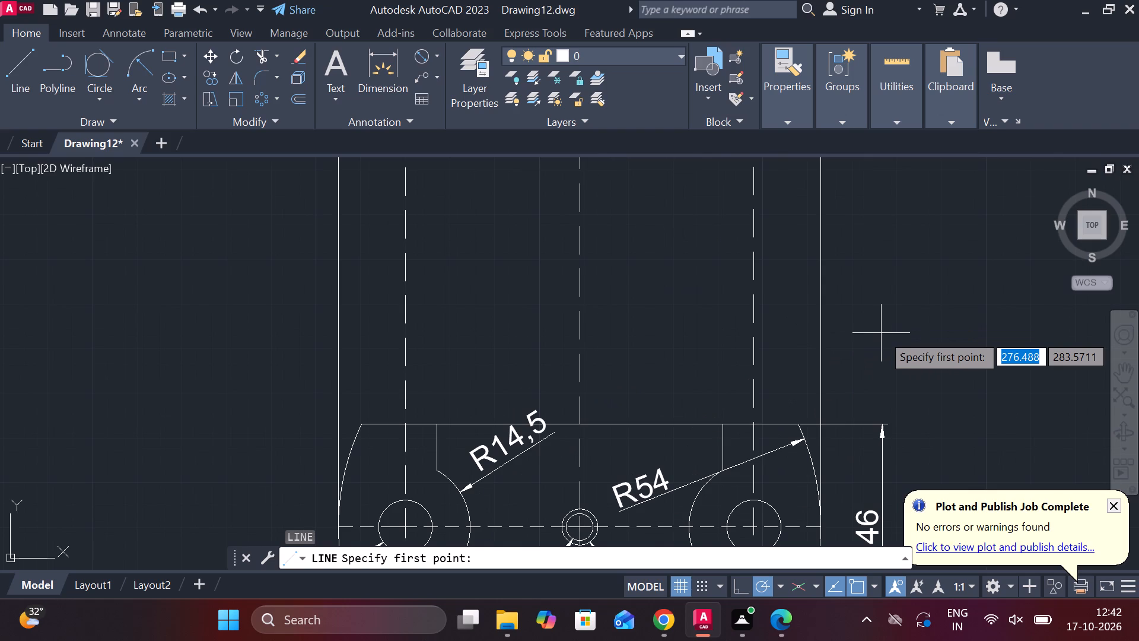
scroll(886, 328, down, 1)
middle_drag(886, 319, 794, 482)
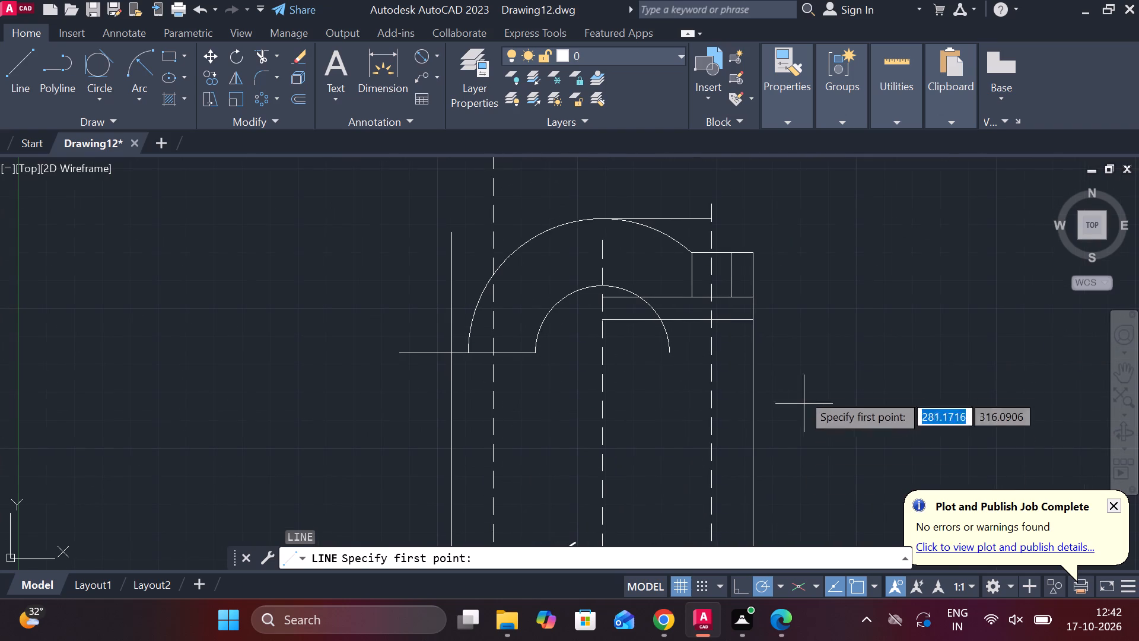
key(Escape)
Erase the two short vertical lines on either side of the right hole centreline in the upper view.
scroll(771, 268, up, 2)
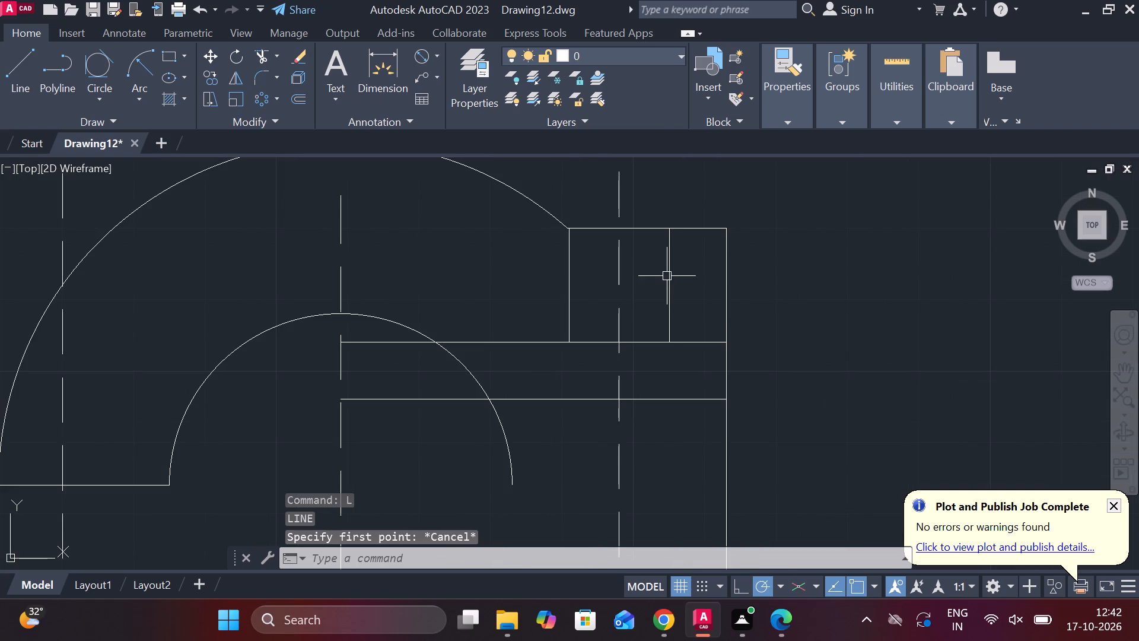
click(667, 276)
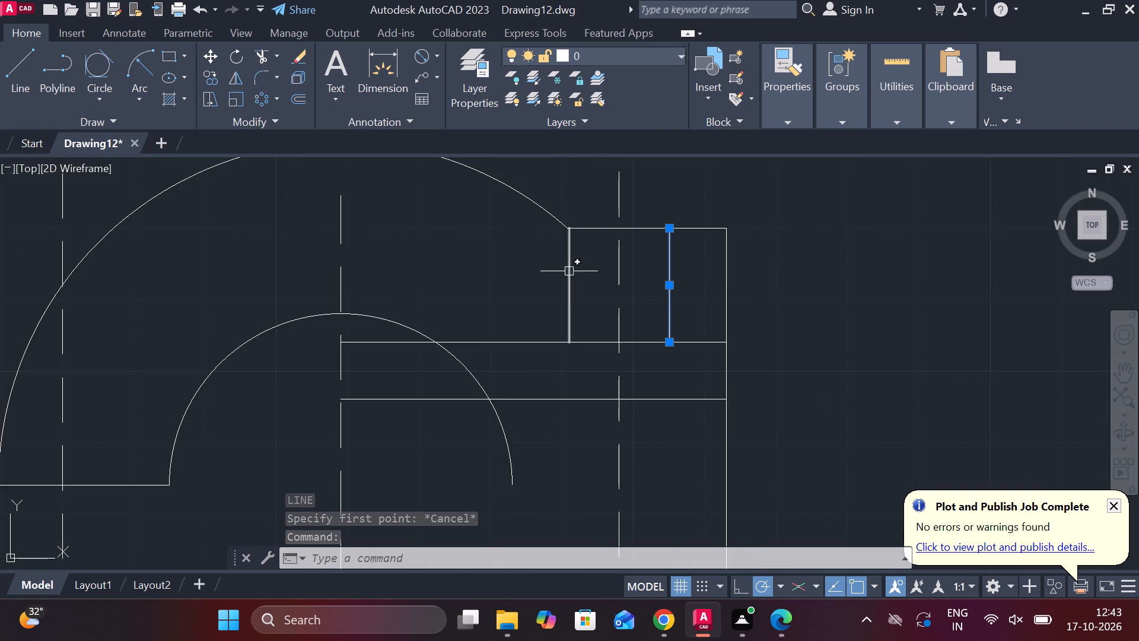
click(569, 271)
text(E)
key(space)
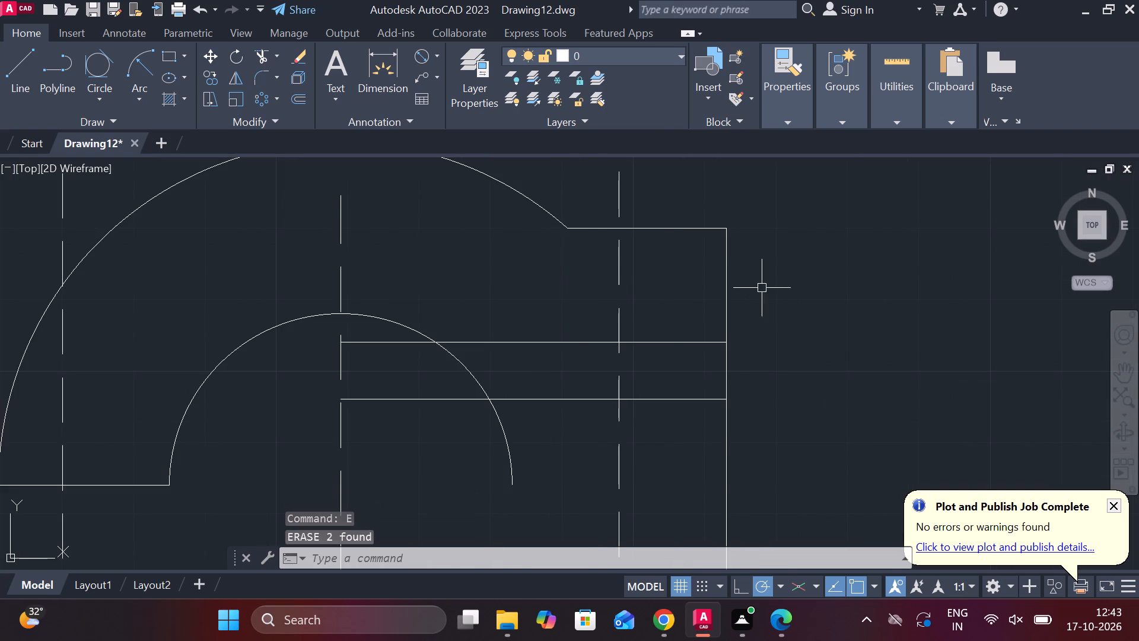
Draw a solid vertical line on the right hole centreline from the upper long horizontal line to the block's top edge.
key(l)
key(Return)
click(613, 337)
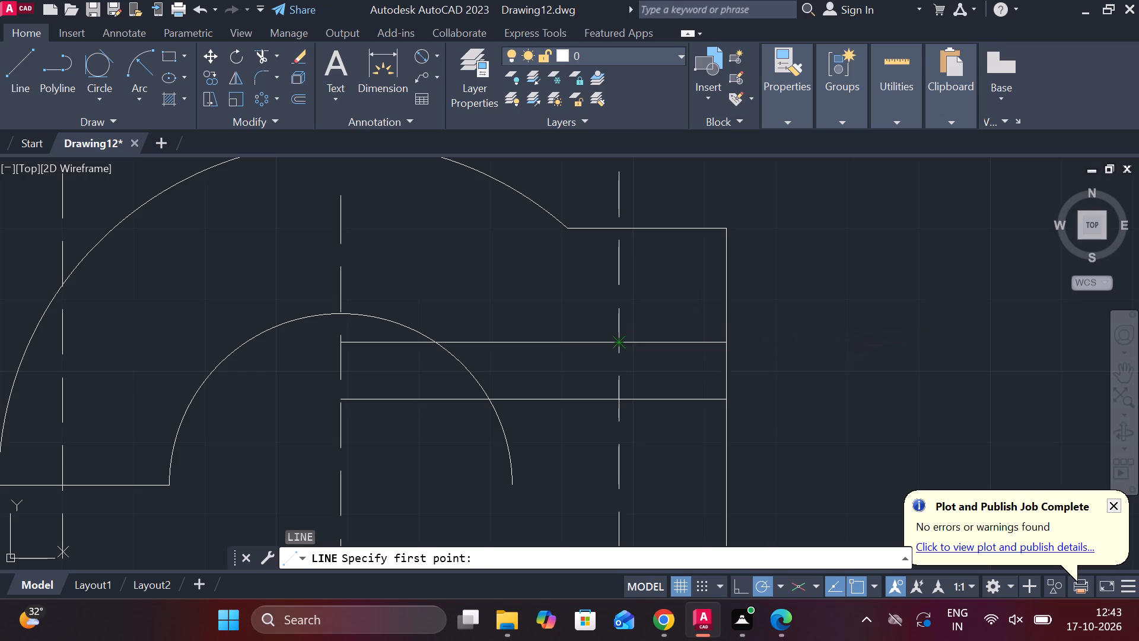
click(616, 229)
key(Escape)
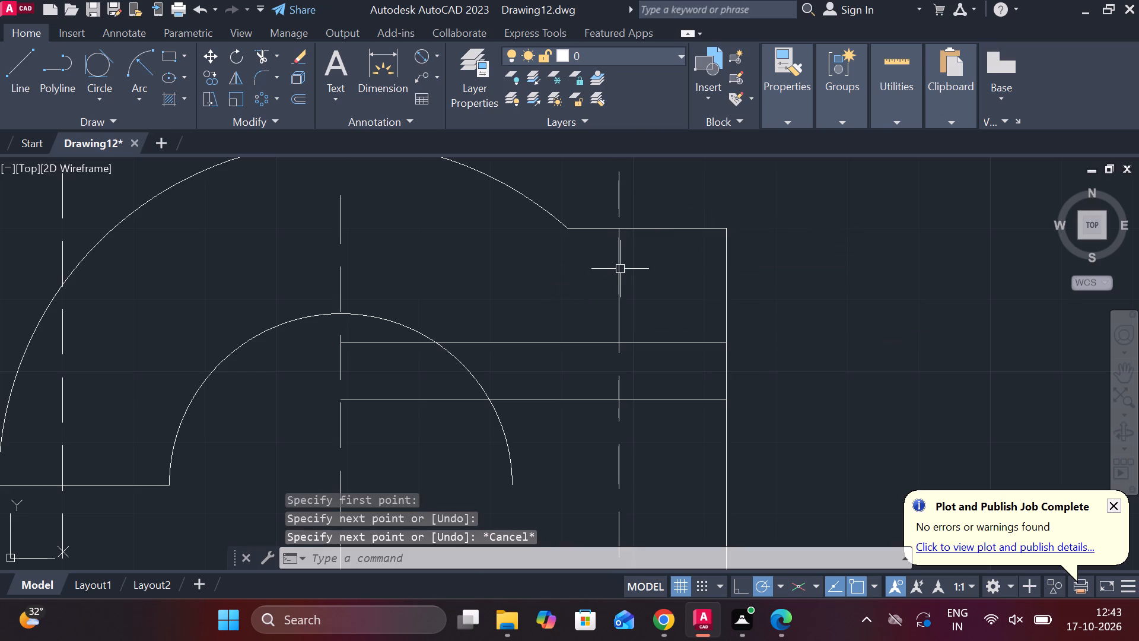
Offset the new vertical line on the right hole centreline by 6 to each side as the hole edges.
click(620, 269)
key(o)
key(Return)
key(Return)
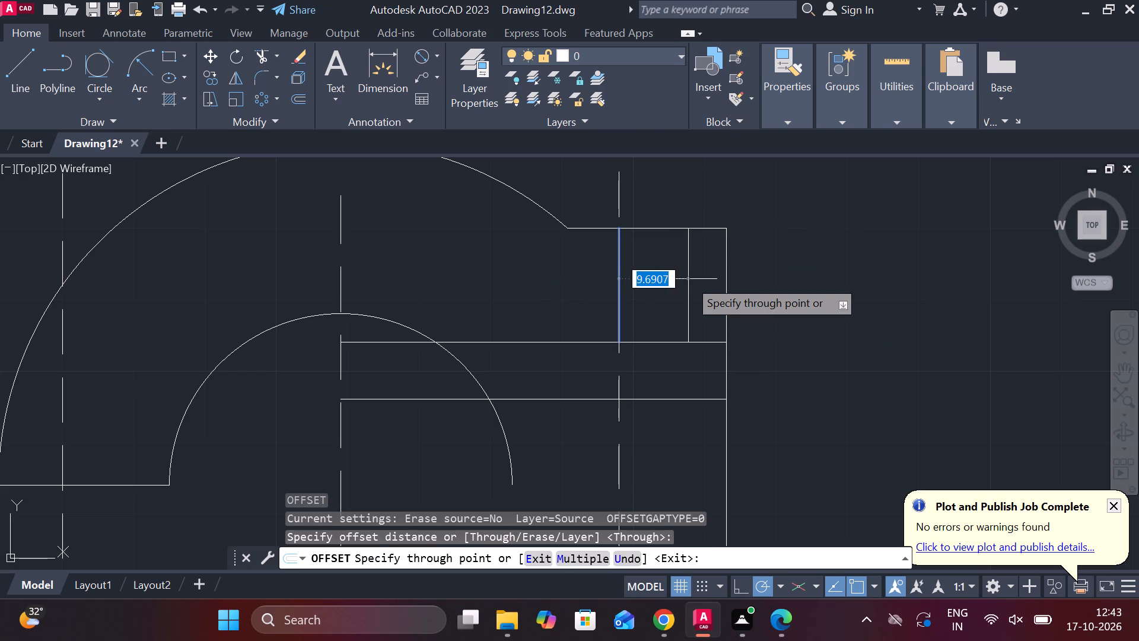
key(6)
key(Return)
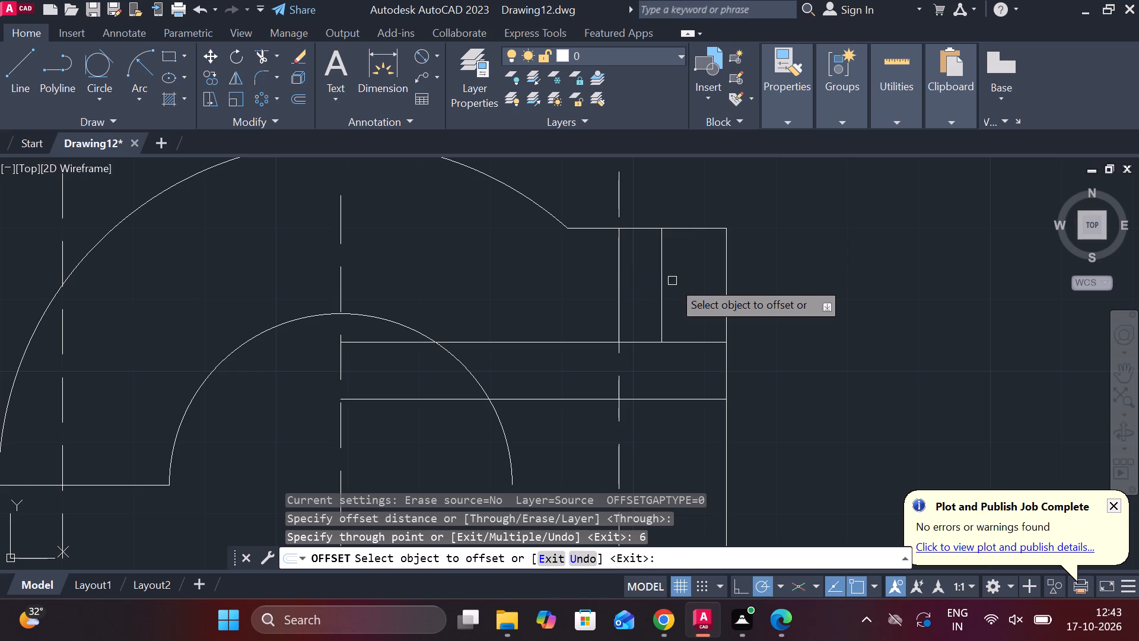
click(621, 283)
key(6)
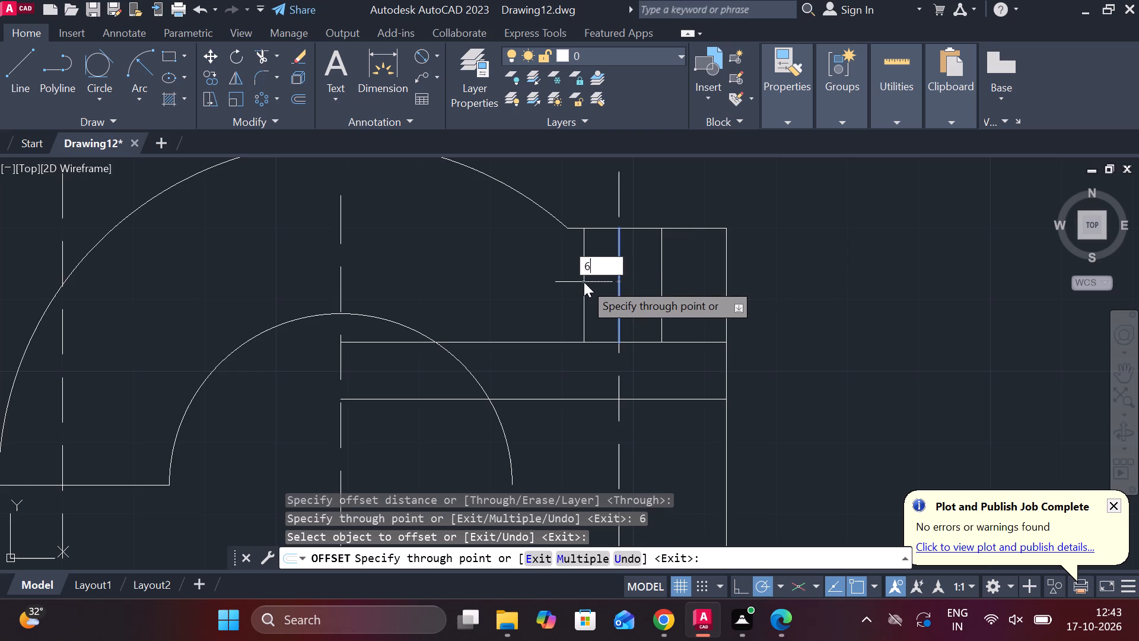
key(Return)
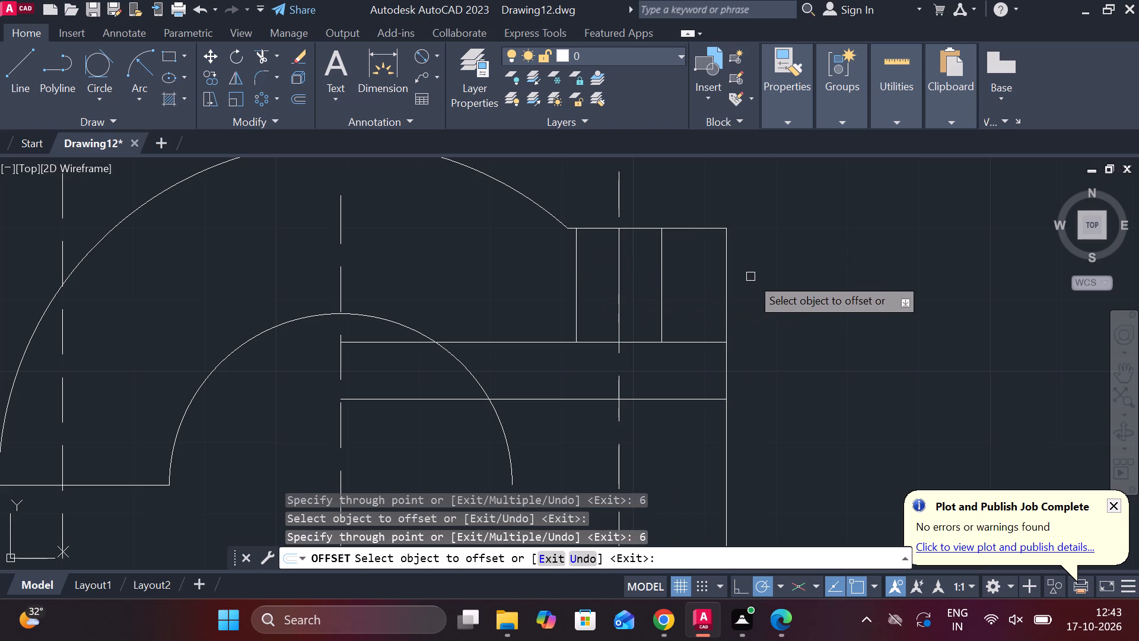
scroll(750, 277, down, 1)
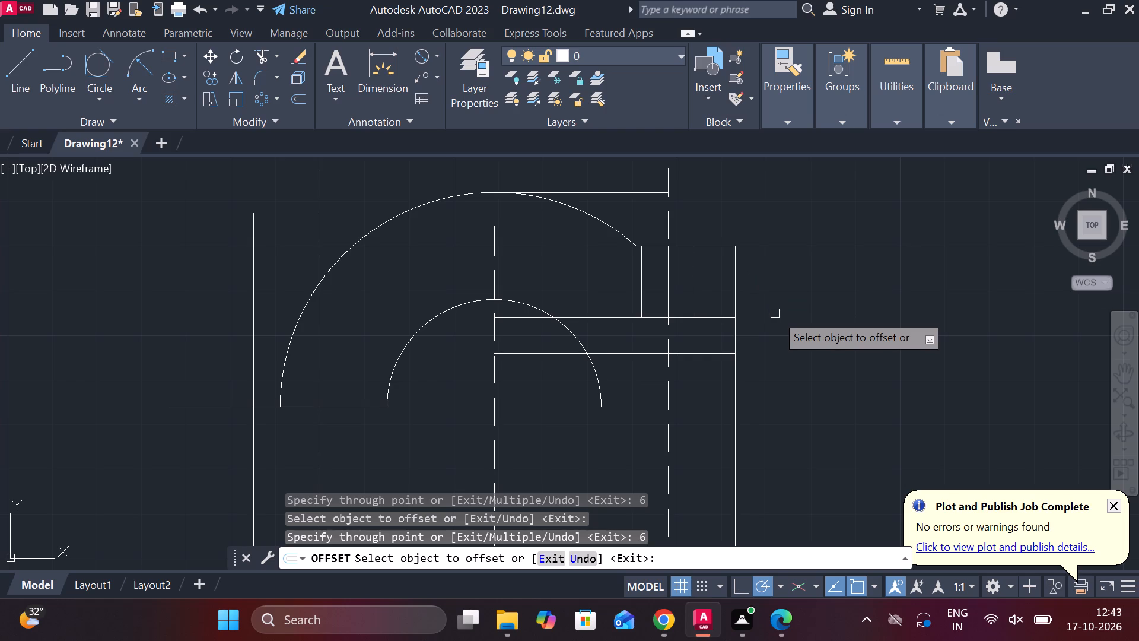
scroll(775, 313, down, 1)
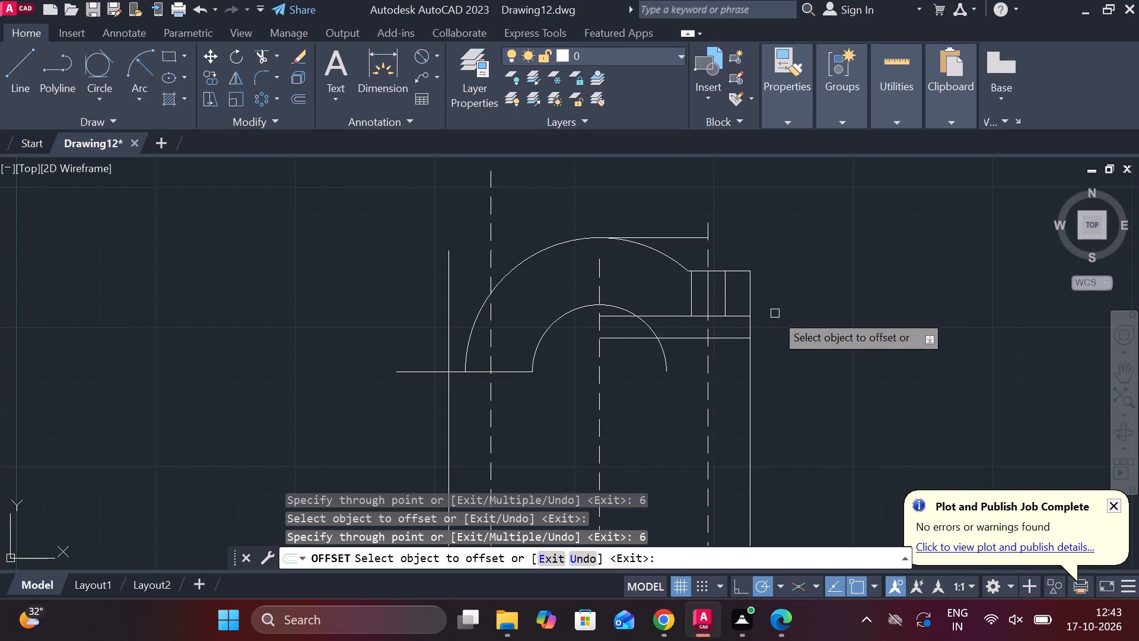
middle_drag(775, 313, 802, 104)
scroll(813, 192, down, 1)
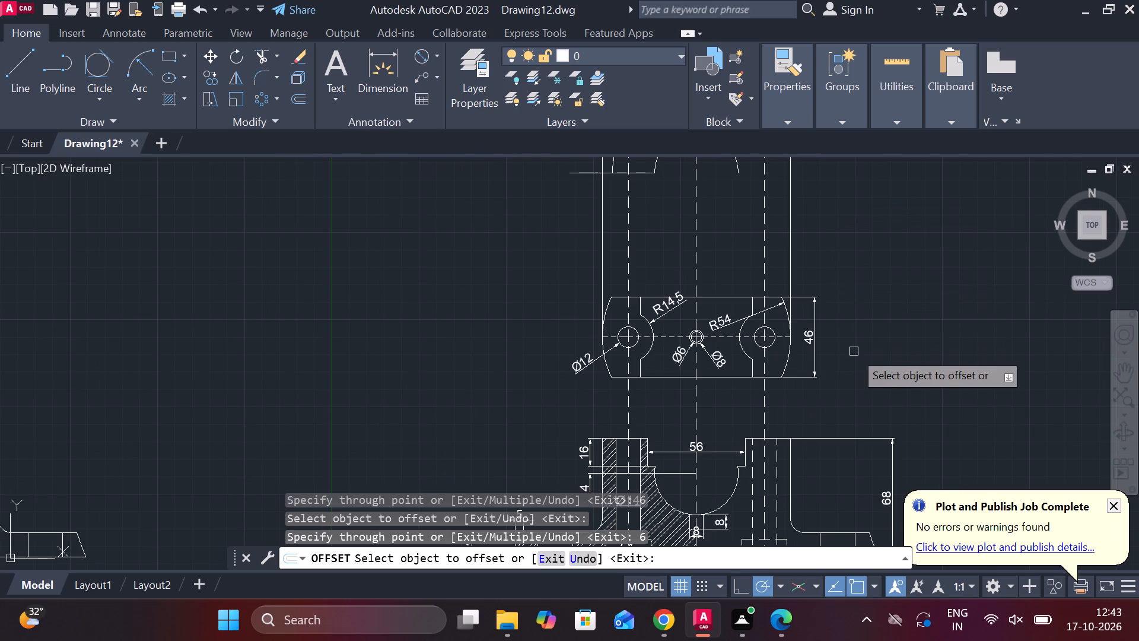
key(Escape)
Draw a vertical projection line from the section view's right upright, at its inner top corner, to just above the upper long horizontal line.
key(l)
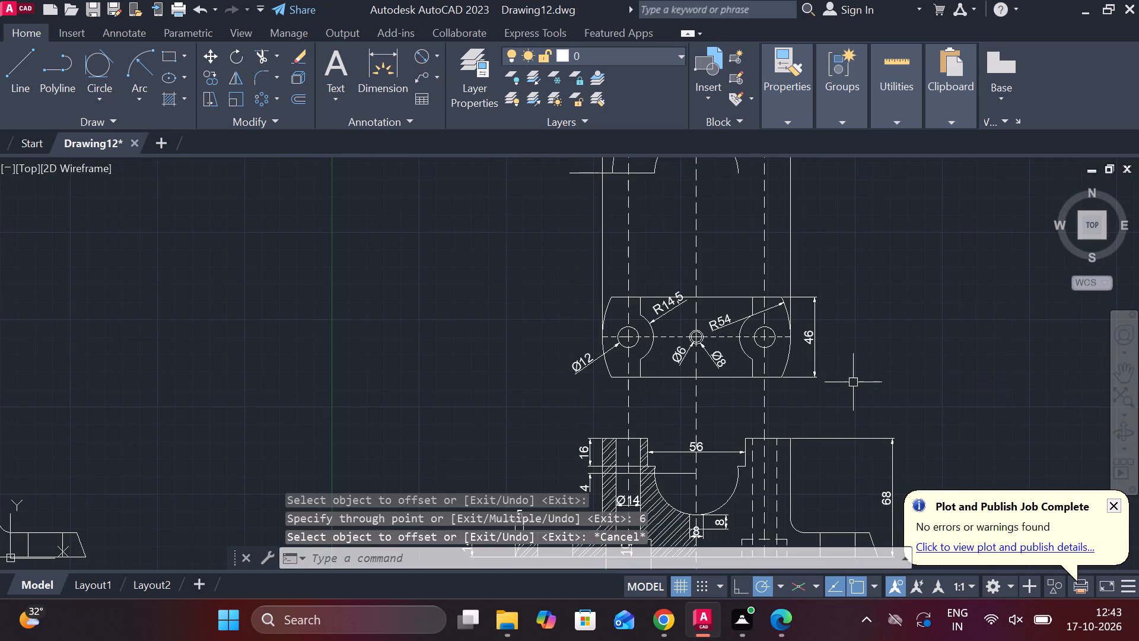
key(Return)
scroll(753, 420, up, 2)
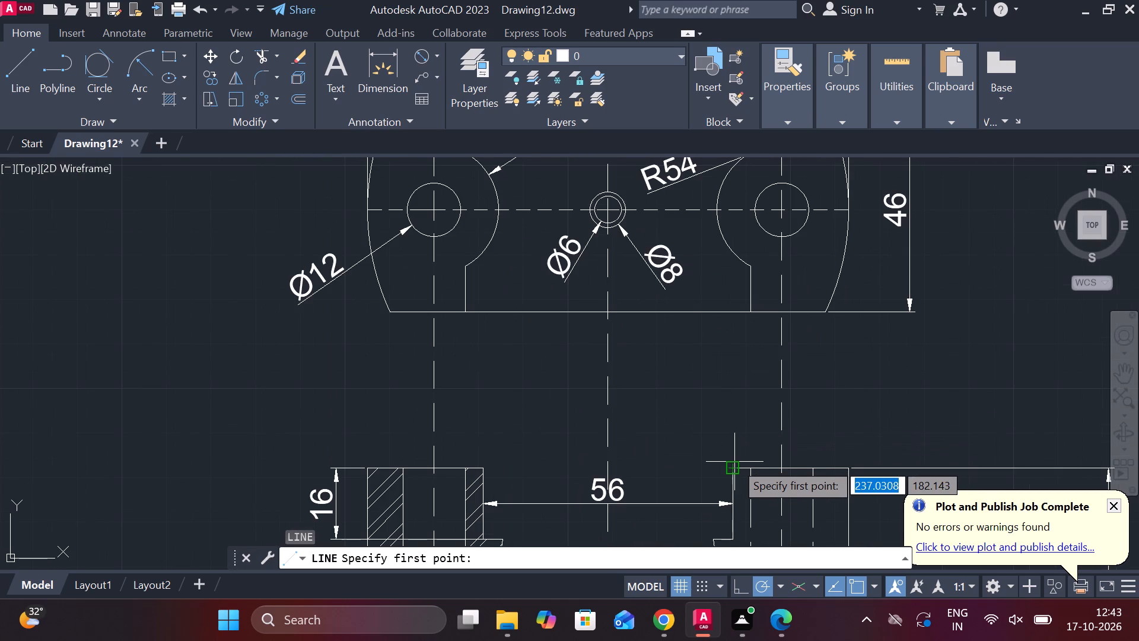
click(734, 468)
middle_drag(730, 335, 698, 554)
middle_drag(693, 265, 644, 430)
middle_drag(646, 308, 621, 465)
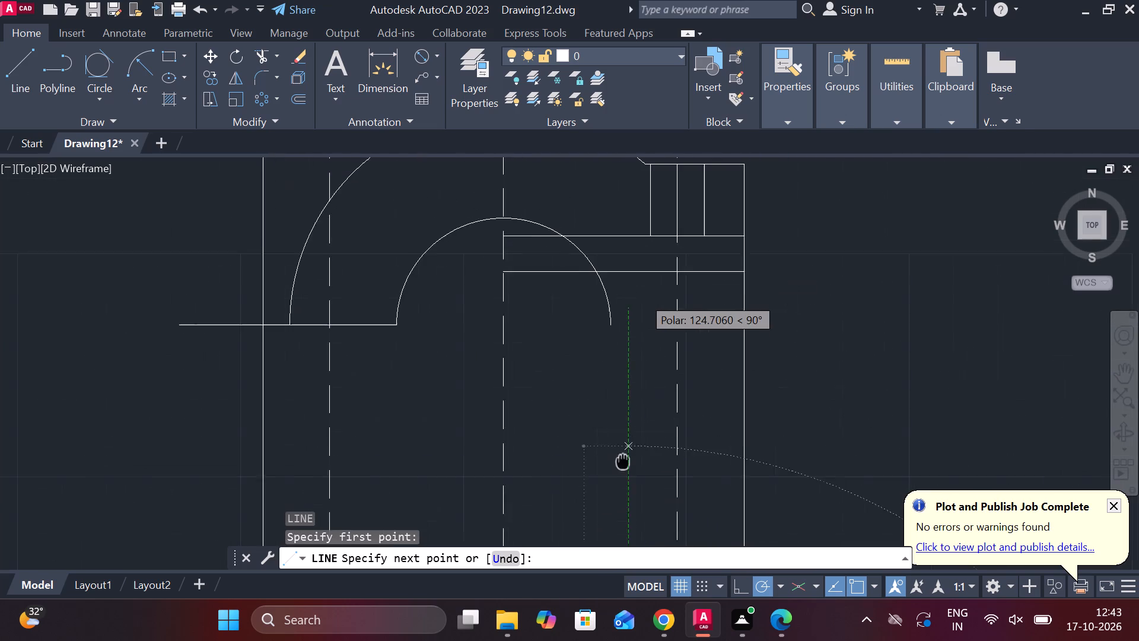
middle_drag(621, 465, 619, 465)
middle_click(619, 234)
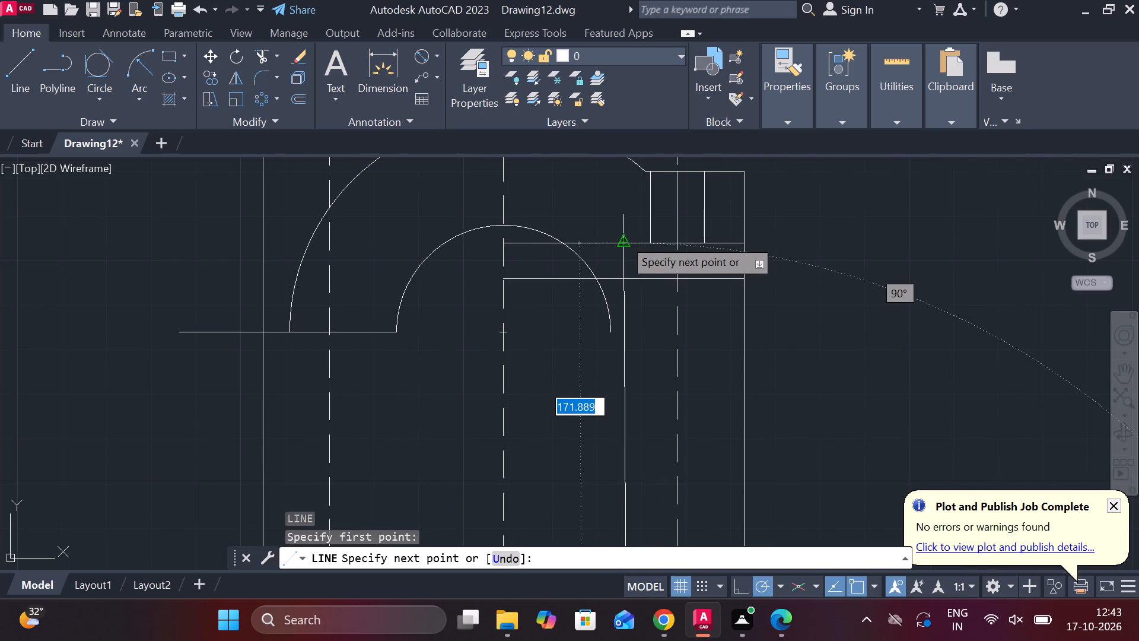
click(627, 221)
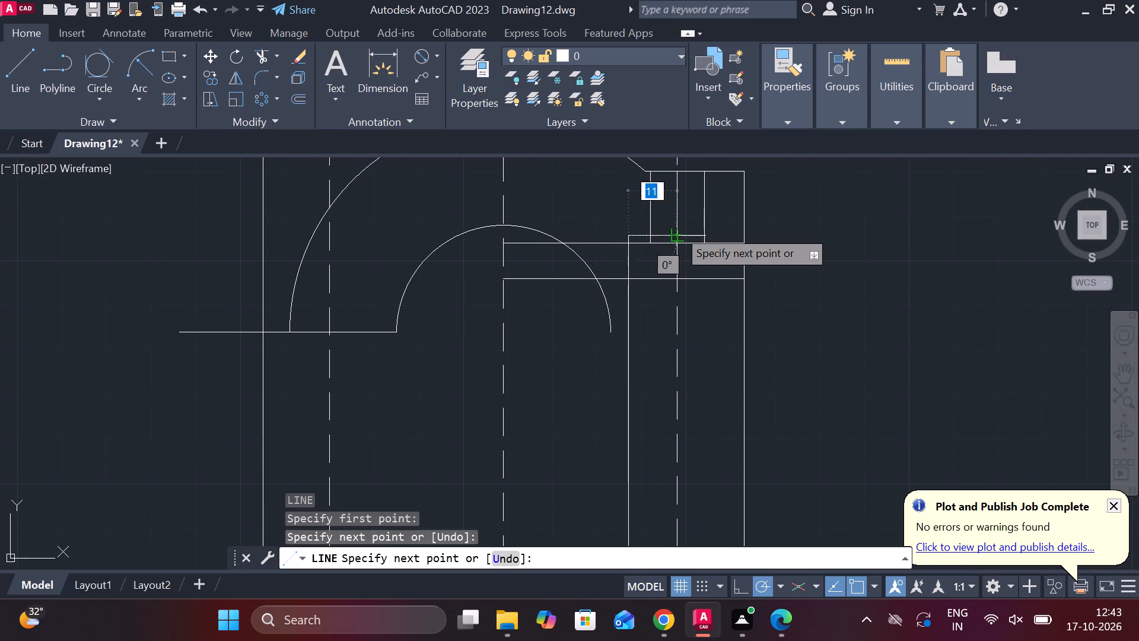
key(Escape)
Trim the new line to the span between the two long horizontals, plus the upper horizontal's arc-side excess and the outer edge between them.
text(TR)
key(space)
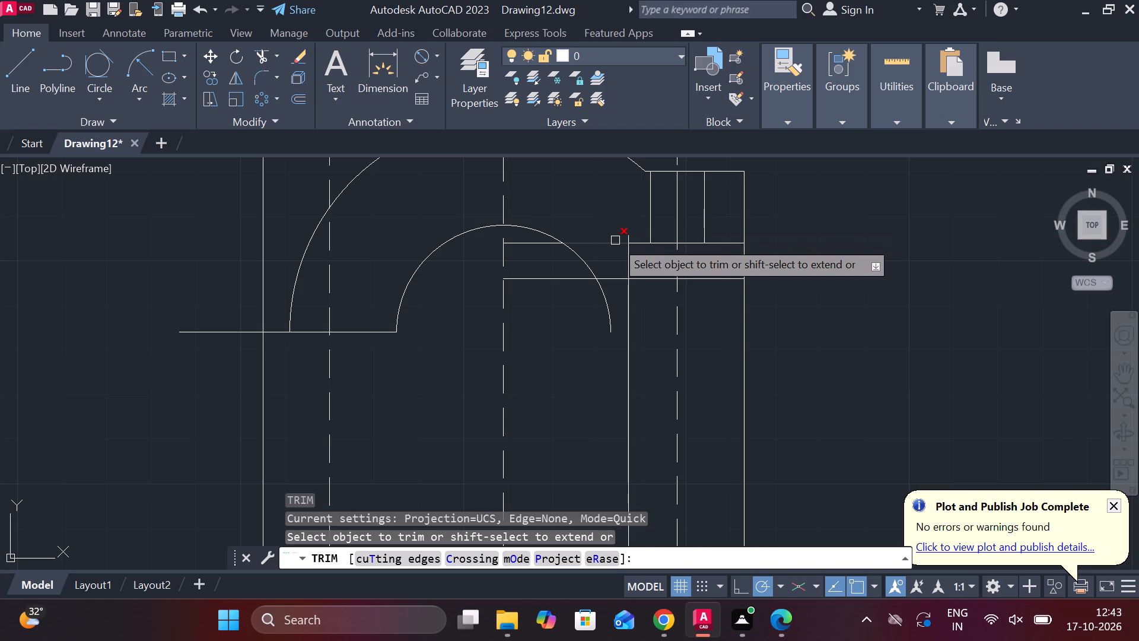
click(615, 240)
click(626, 237)
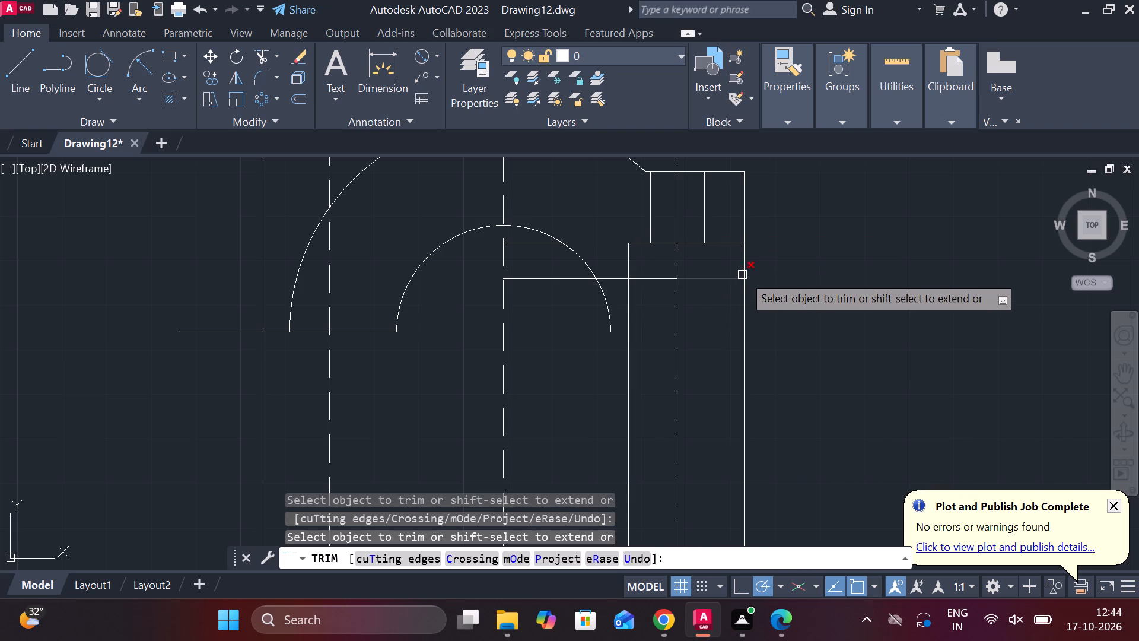
click(742, 270)
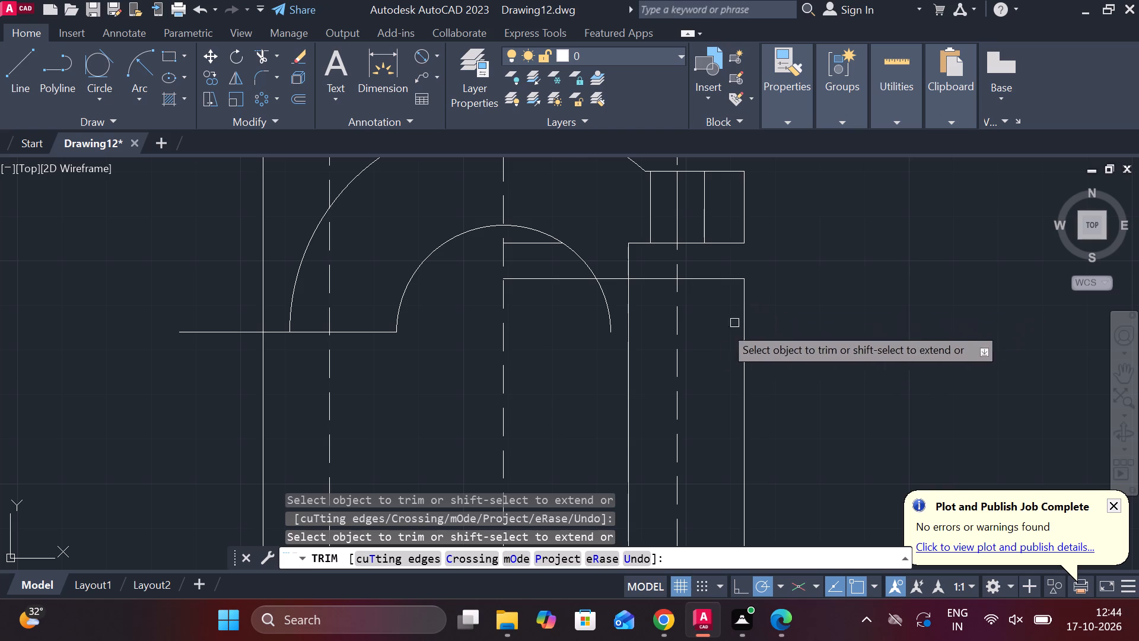
click(631, 290)
key(Escape)
key(Escape)
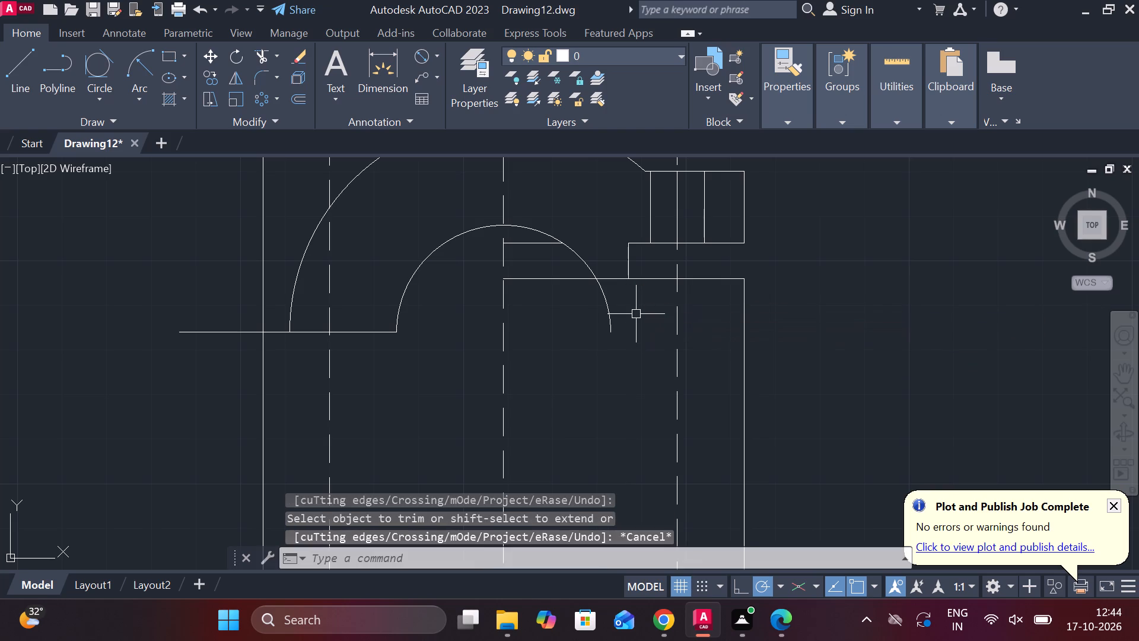
Examine the new semicircular view against the dimensioned plan and section views below it.
scroll(636, 325, down, 2)
middle_drag(641, 375, 654, 220)
key(Escape)
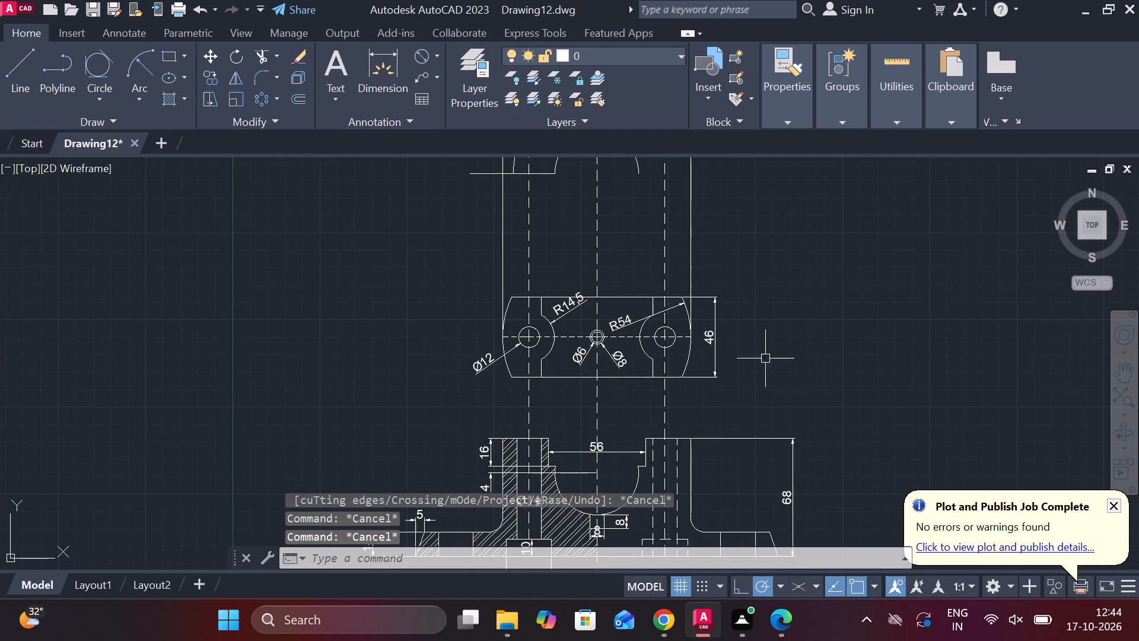
scroll(801, 358, down, 1)
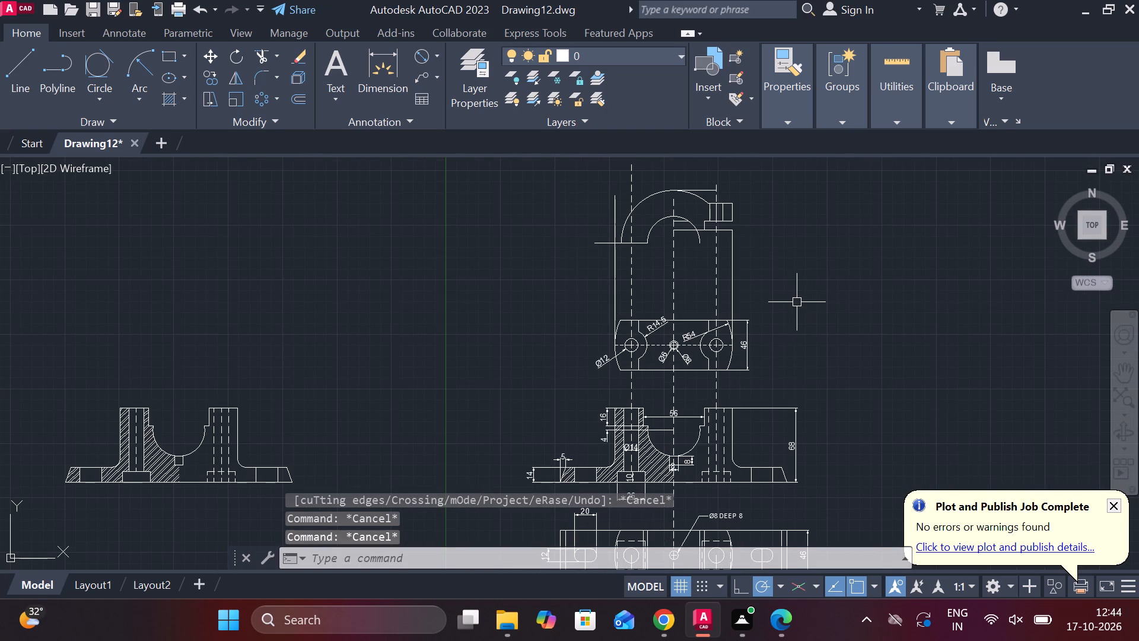
middle_drag(797, 304, 811, 140)
middle_drag(864, 242, 835, 341)
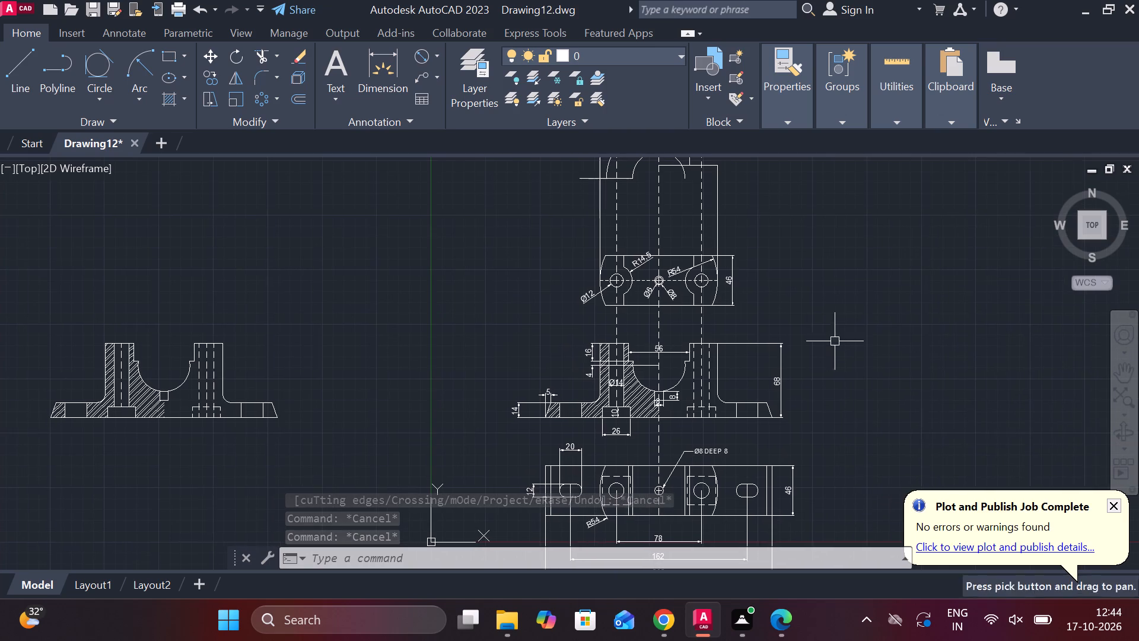
scroll(829, 294, down, 1)
scroll(829, 294, up, 1)
middle_drag(831, 290, 848, 310)
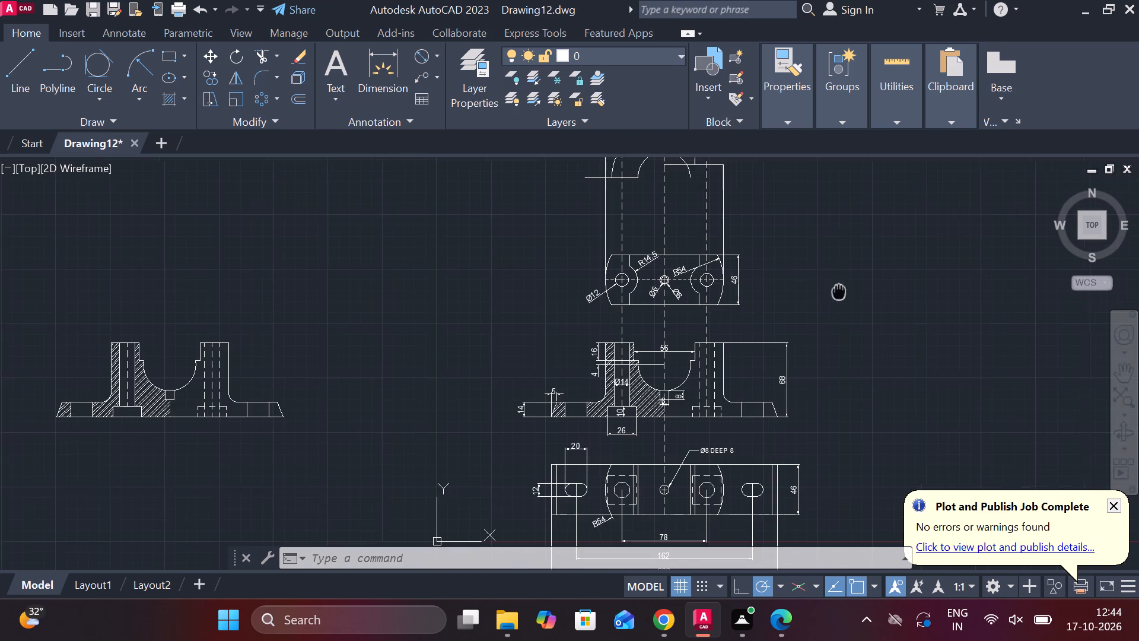
middle_drag(848, 310, 847, 338)
scroll(820, 259, up, 1)
middle_drag(821, 259, 824, 343)
middle_drag(780, 261, 797, 323)
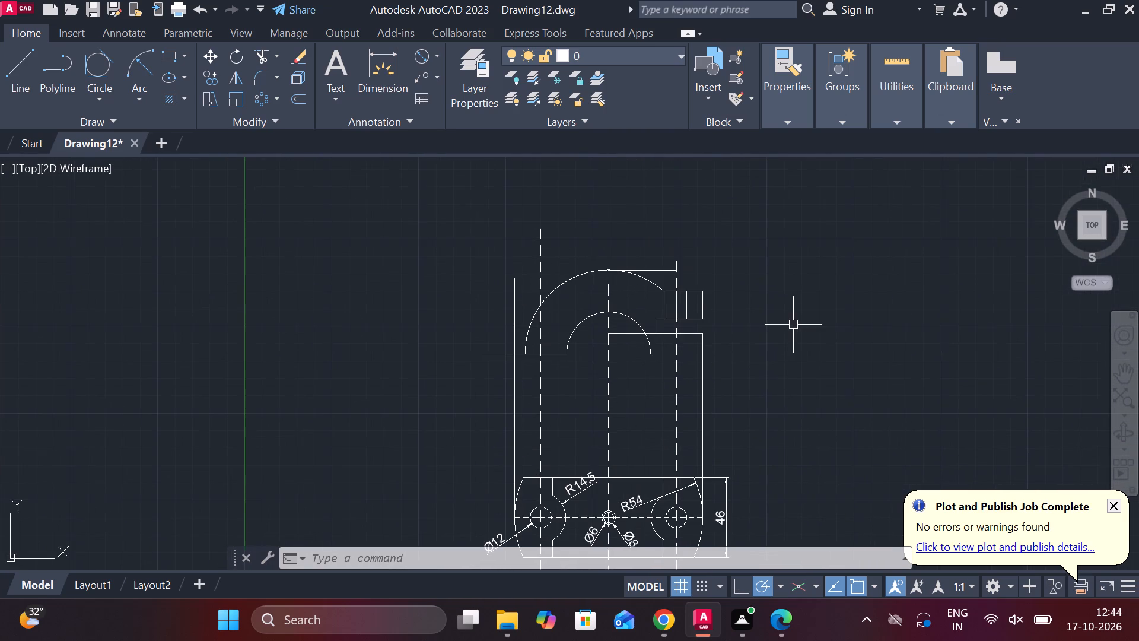
scroll(792, 329, down, 1)
middle_drag(802, 420, 772, 289)
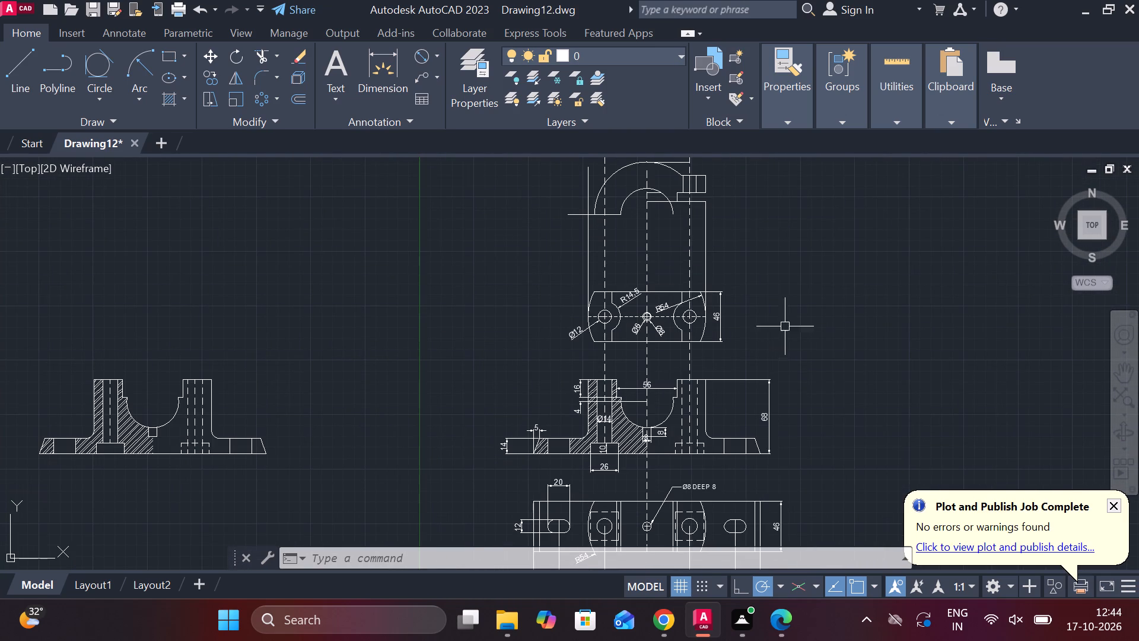
scroll(743, 259, up, 2)
middle_drag(756, 230, 793, 348)
middle_drag(781, 311, 803, 389)
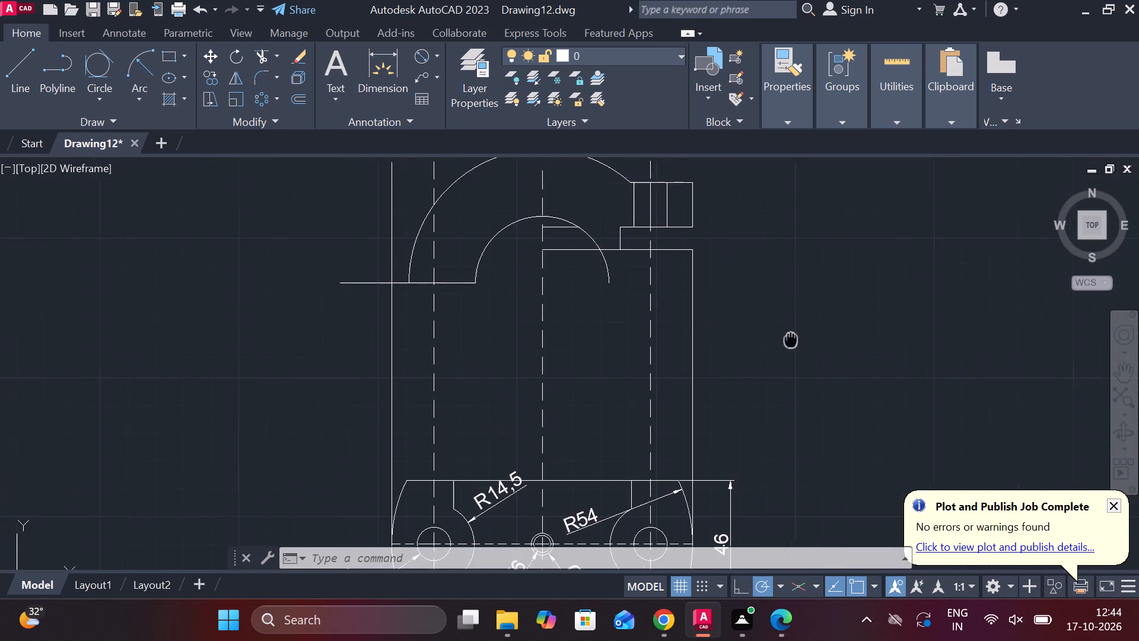
middle_drag(803, 389, 801, 407)
scroll(746, 339, up, 1)
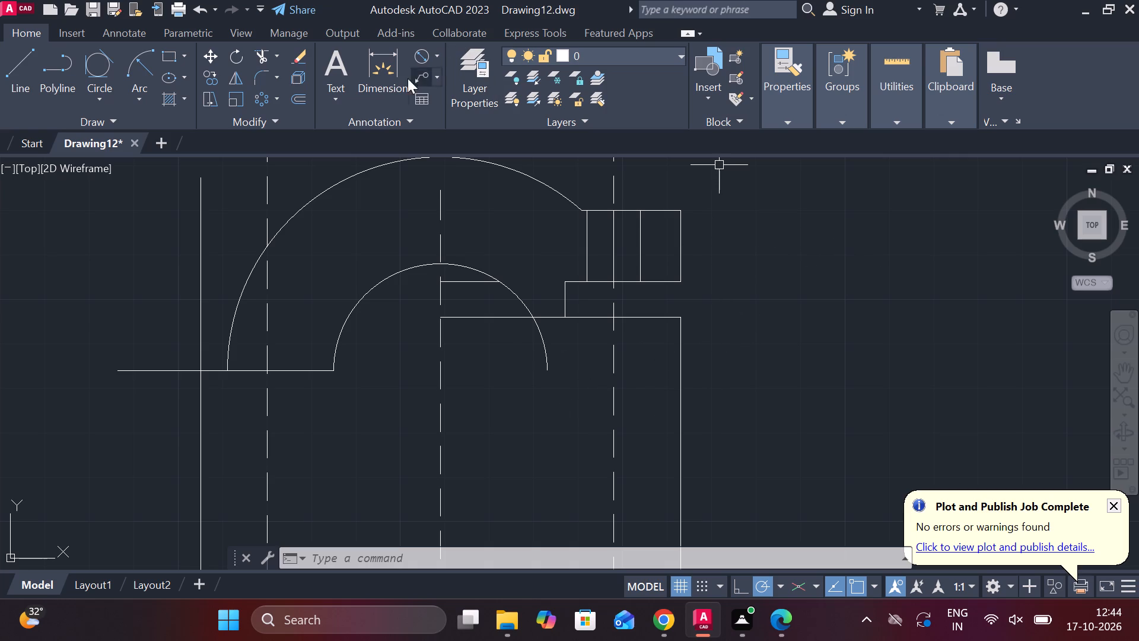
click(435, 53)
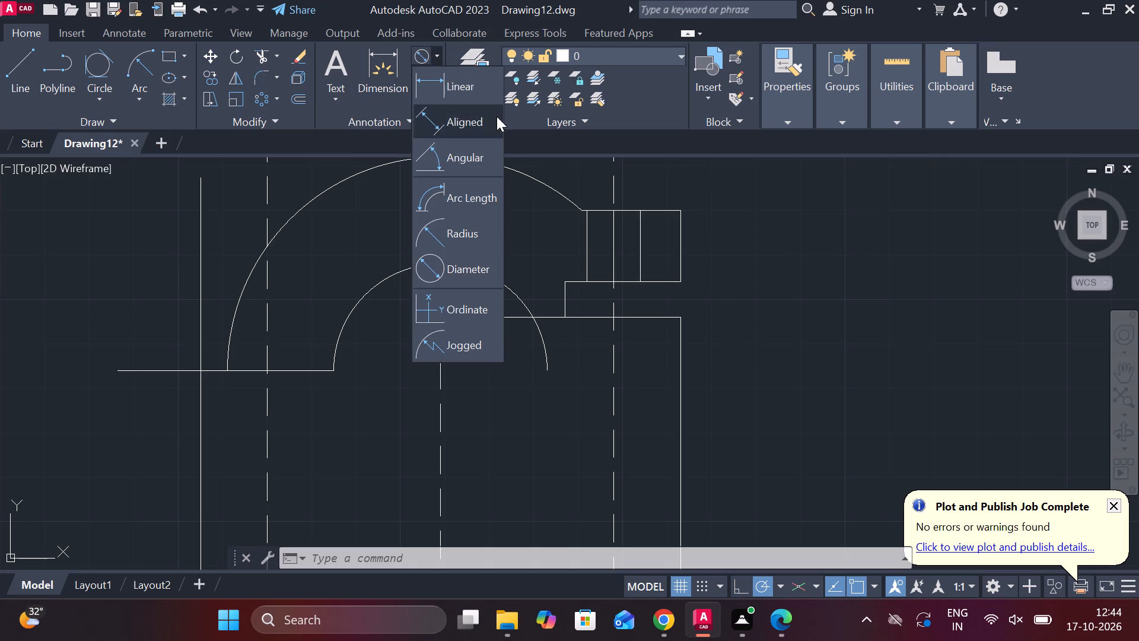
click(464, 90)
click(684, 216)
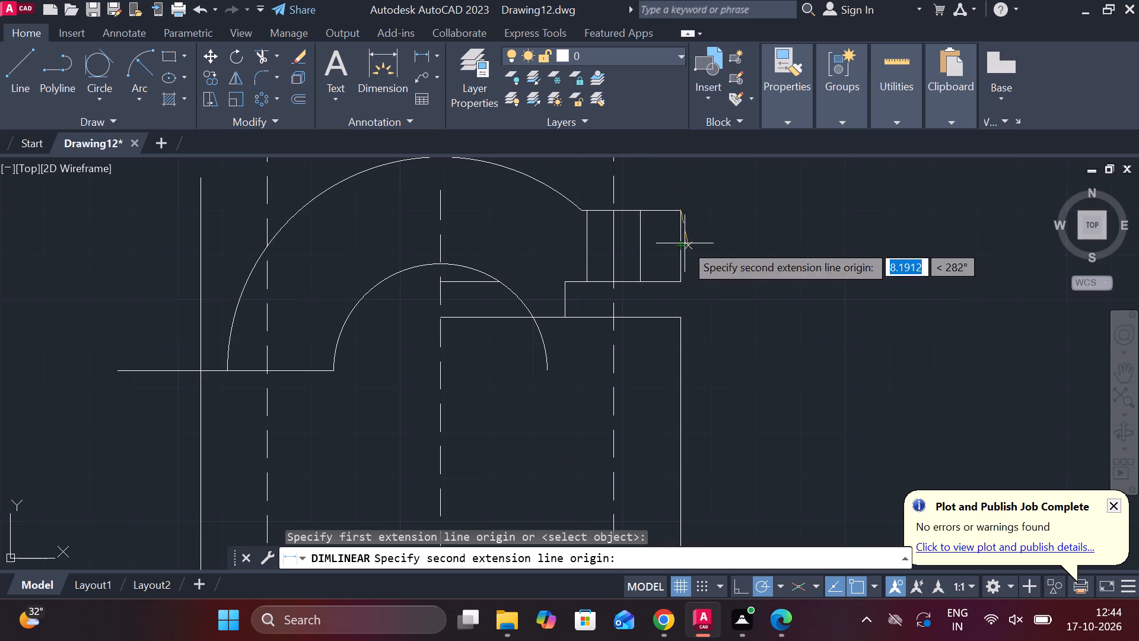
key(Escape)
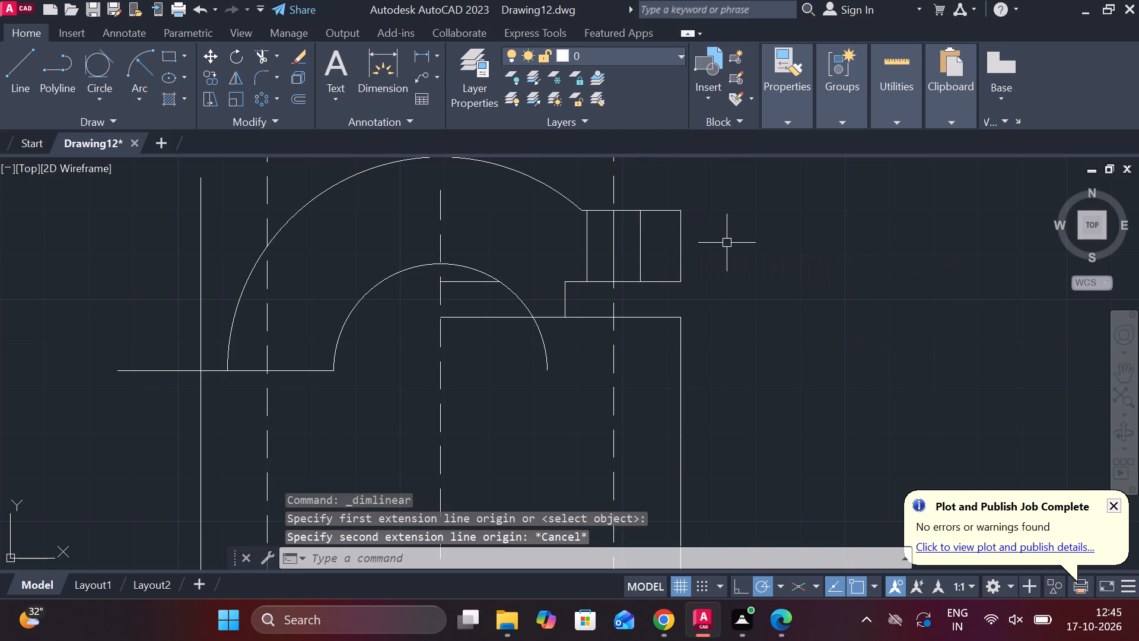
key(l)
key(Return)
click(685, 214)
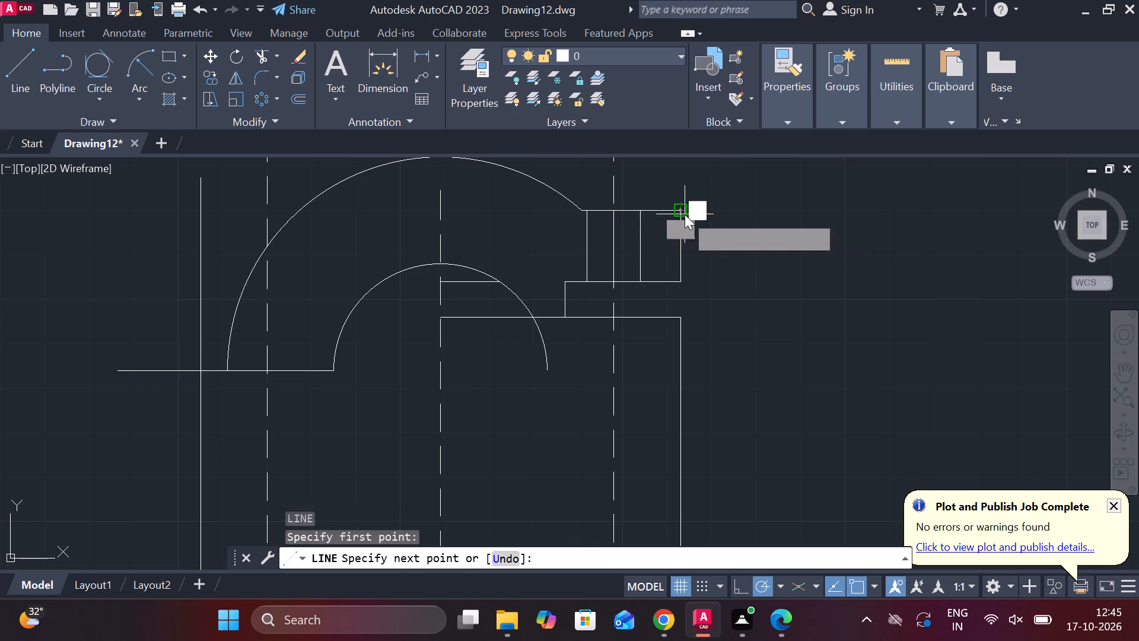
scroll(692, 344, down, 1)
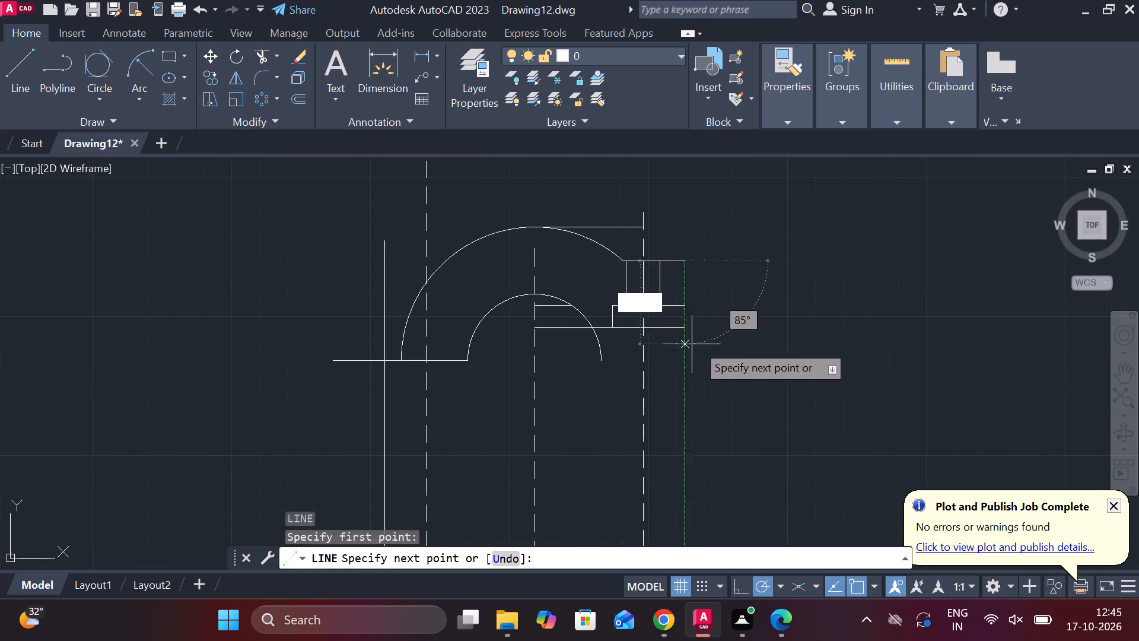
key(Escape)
Erase the outer right vertical projection line between the lower long horizontal line and the plan view.
scroll(750, 332, down, 1)
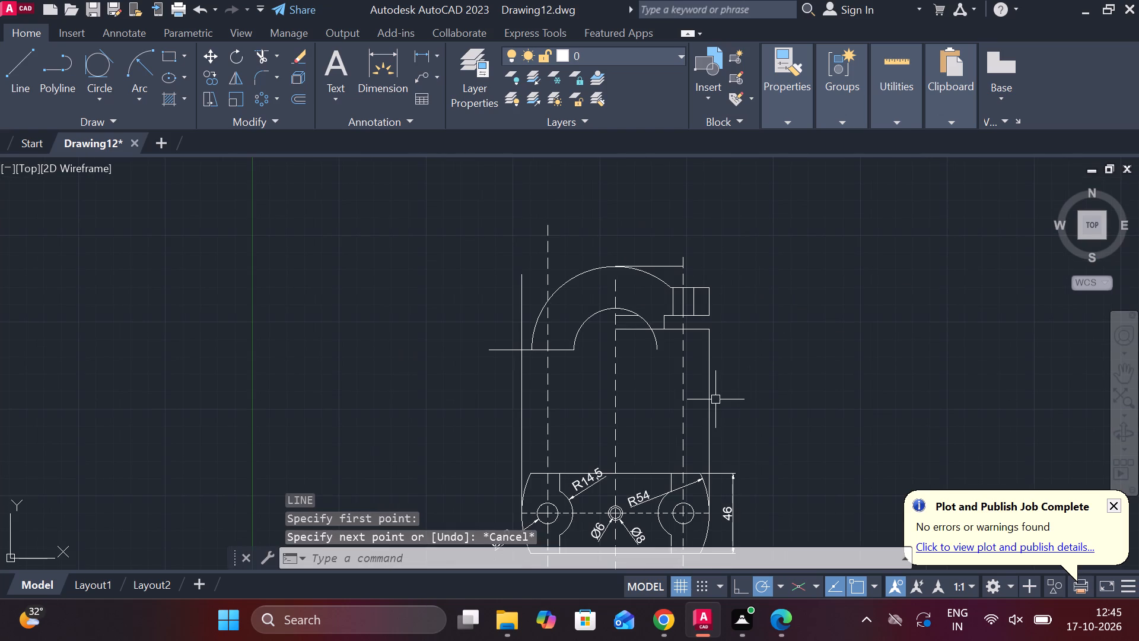
click(711, 379)
scroll(697, 345, up, 1)
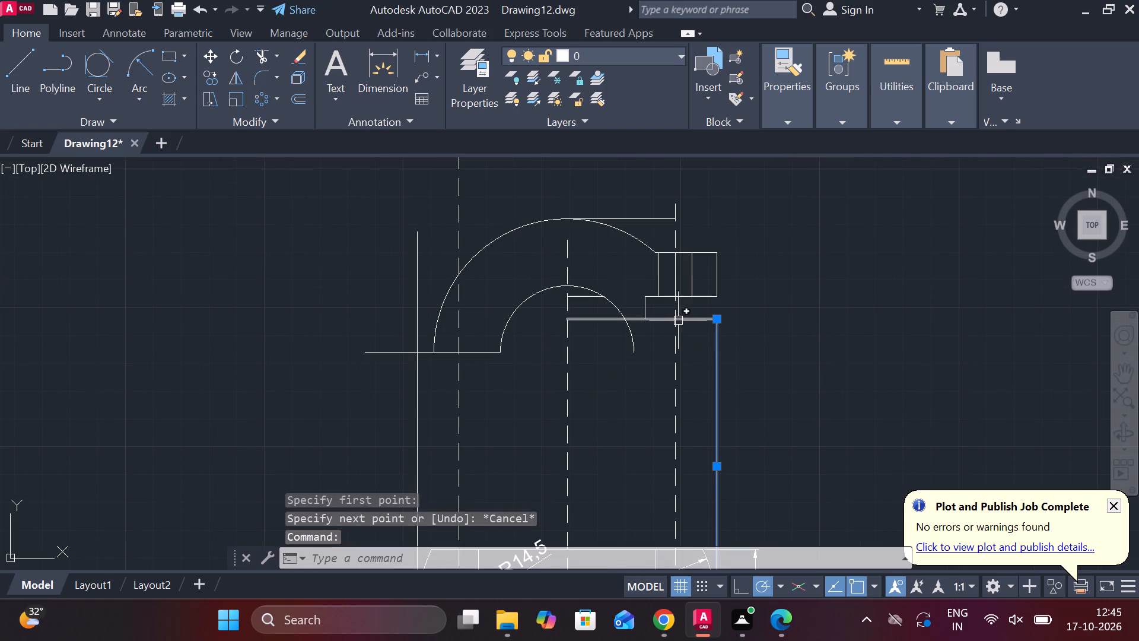
text(E)
key(space)
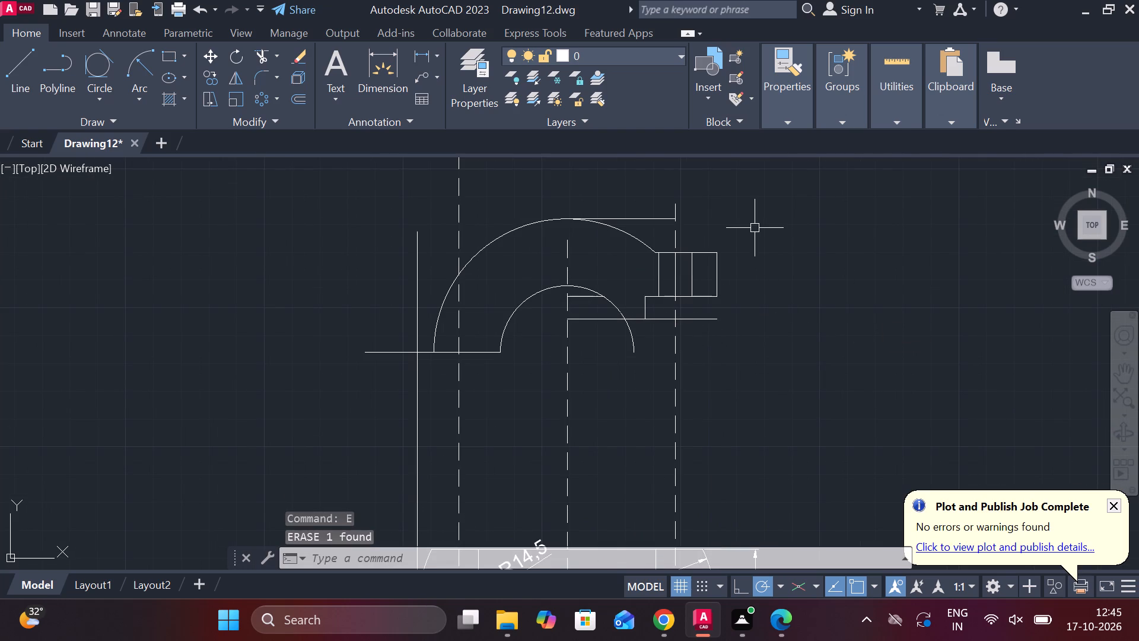
Draw connected lines from the block's upper outer corner: 12 down, horizontally across to above the inner step edge, and down to its corner.
scroll(749, 226, up, 1)
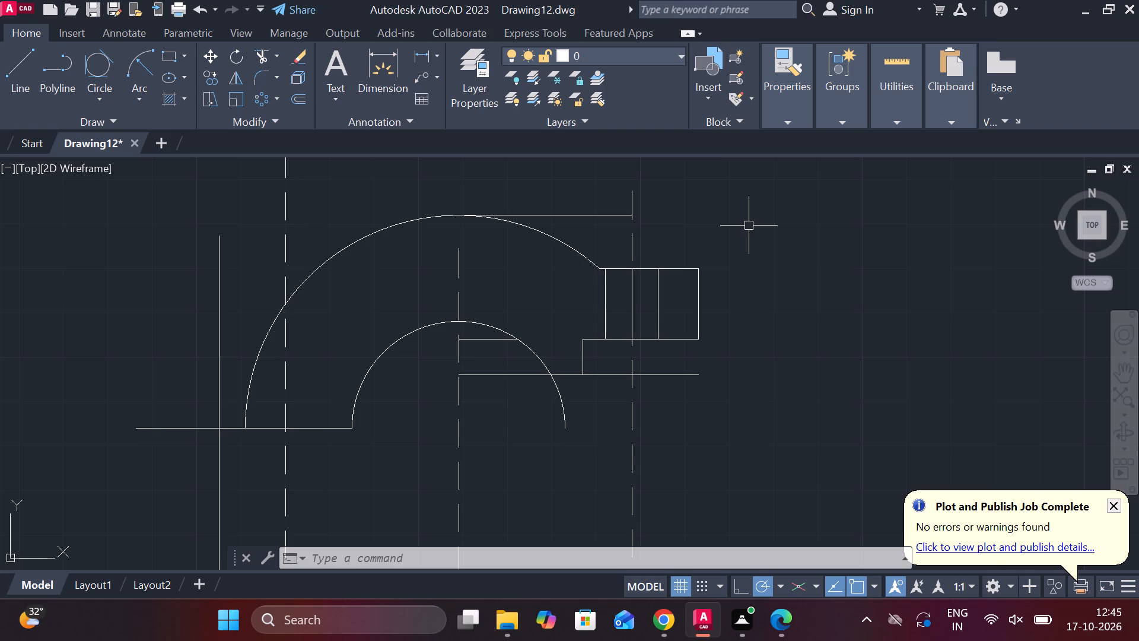
key(l)
key(Return)
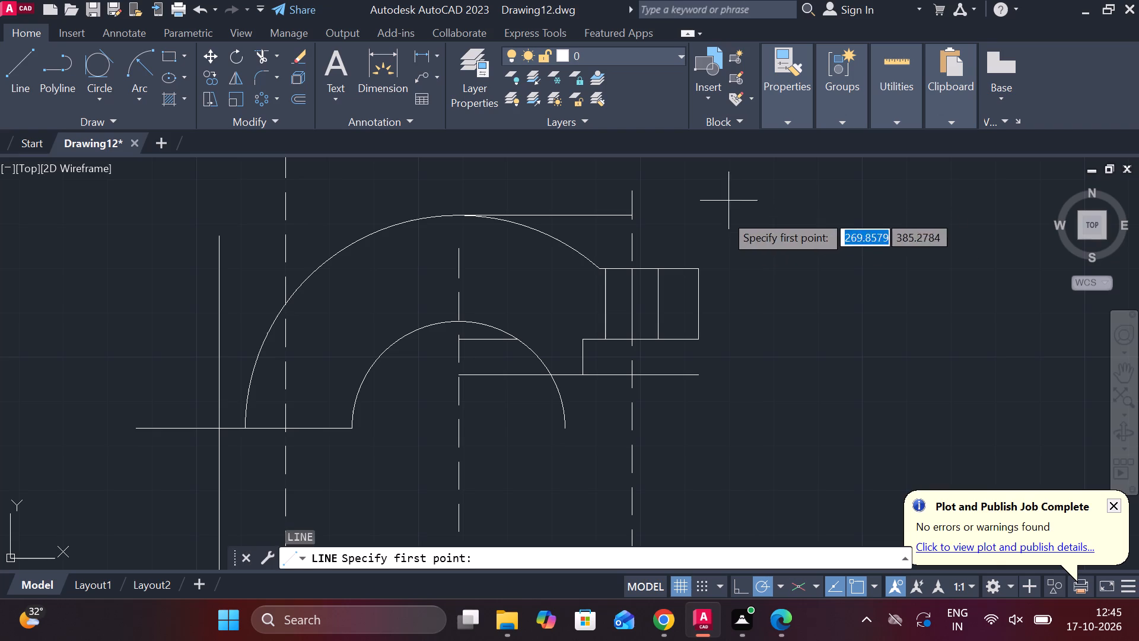
click(695, 266)
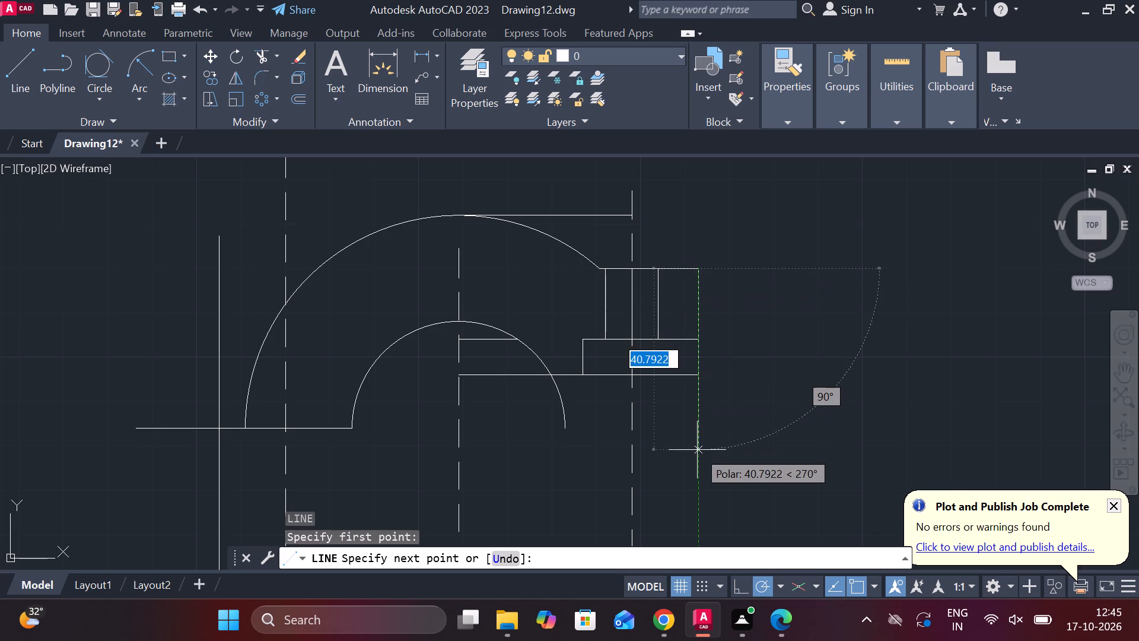
text(12)
key(space)
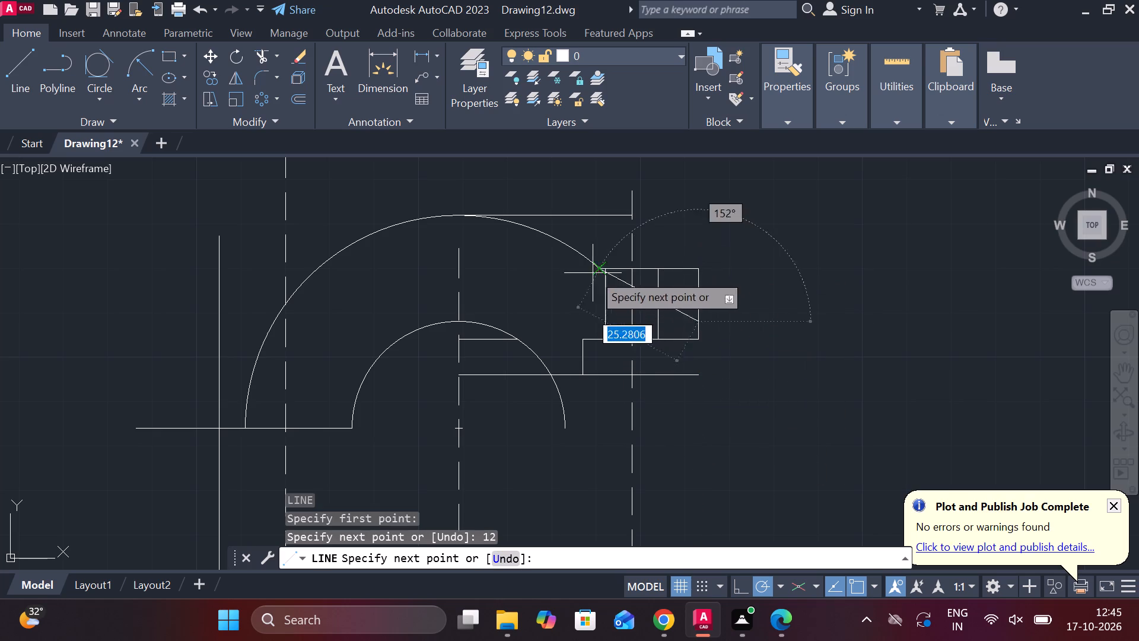
click(585, 323)
click(583, 335)
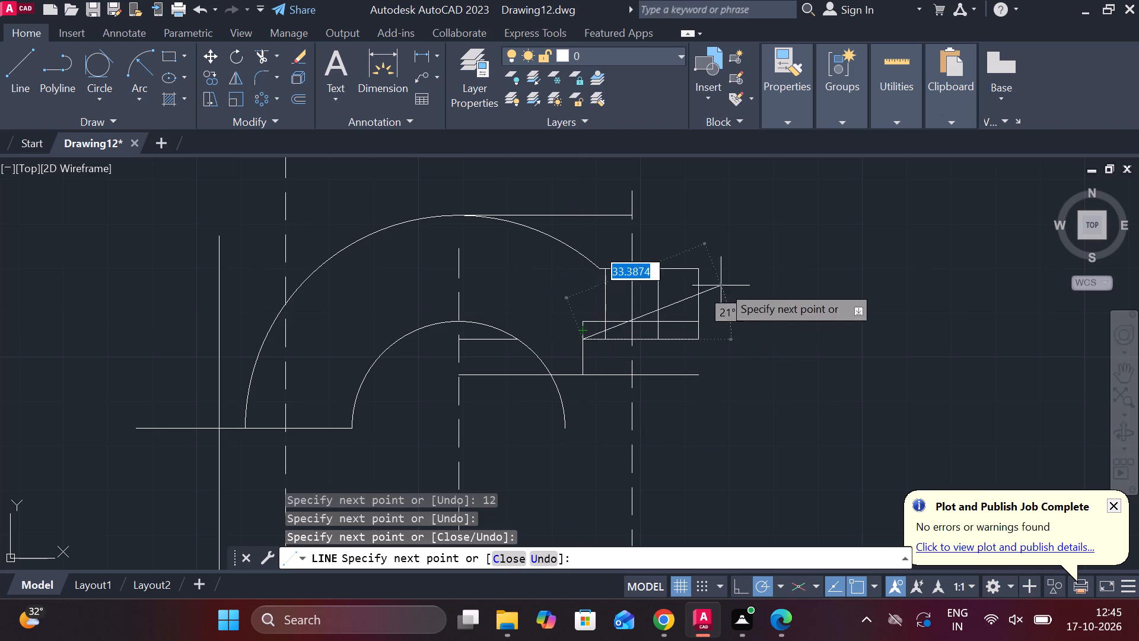
key(Escape)
Trim both hole edge lines below the block's new horizontal line.
text(TR)
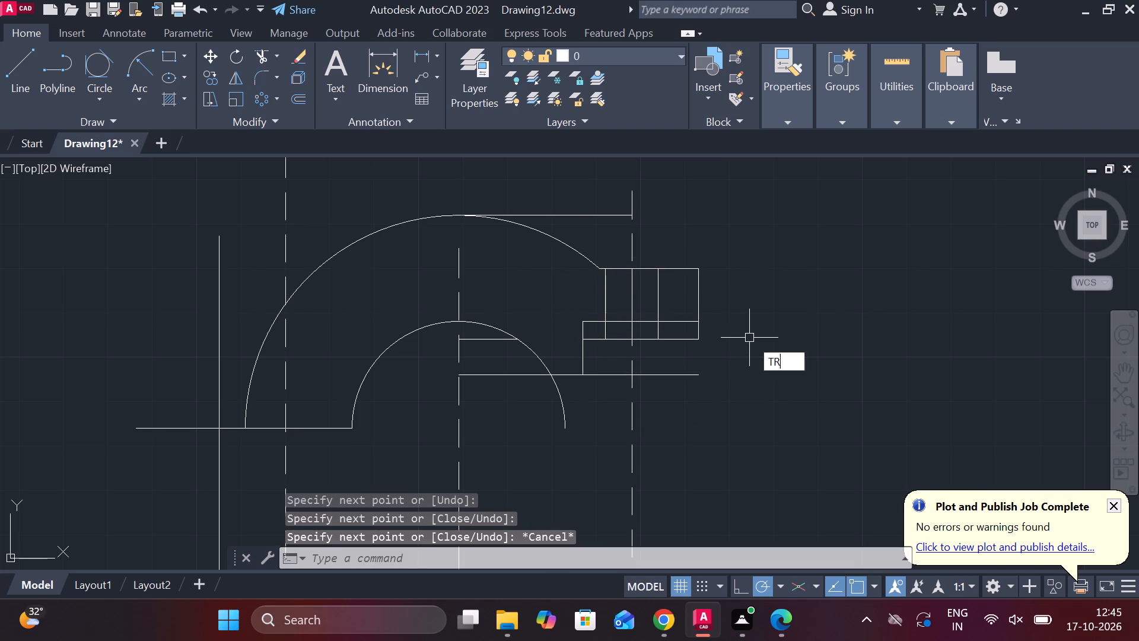
key(space)
scroll(674, 328, up, 3)
drag(657, 332, 521, 337)
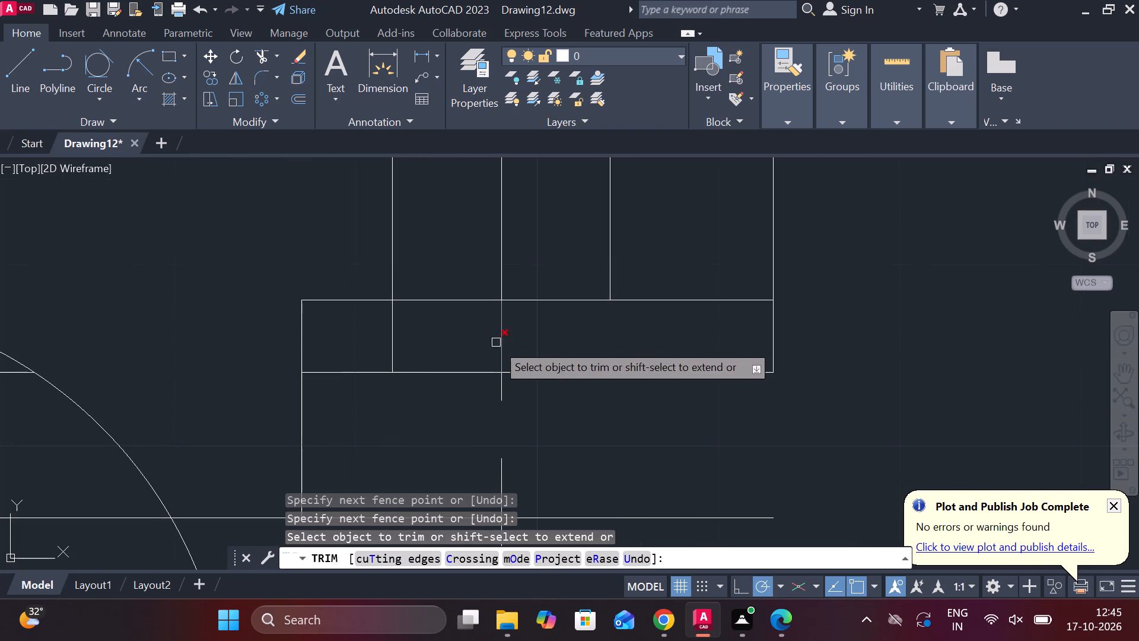
drag(440, 336, 361, 331)
scroll(367, 331, down, 2)
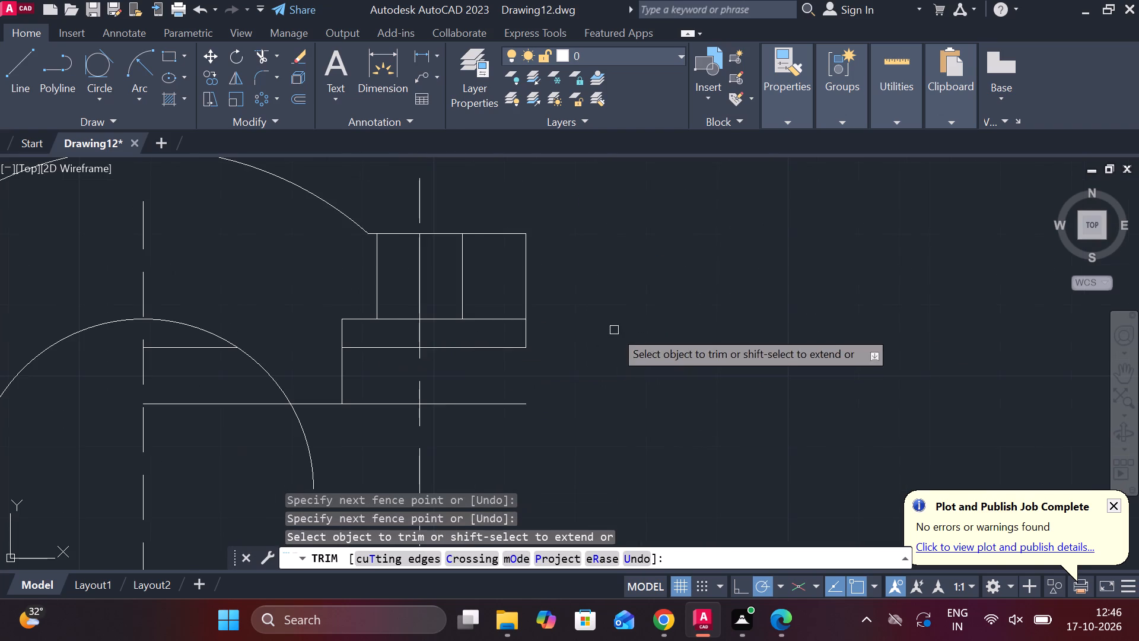
middle_drag(621, 331, 672, 305)
scroll(653, 305, down, 1)
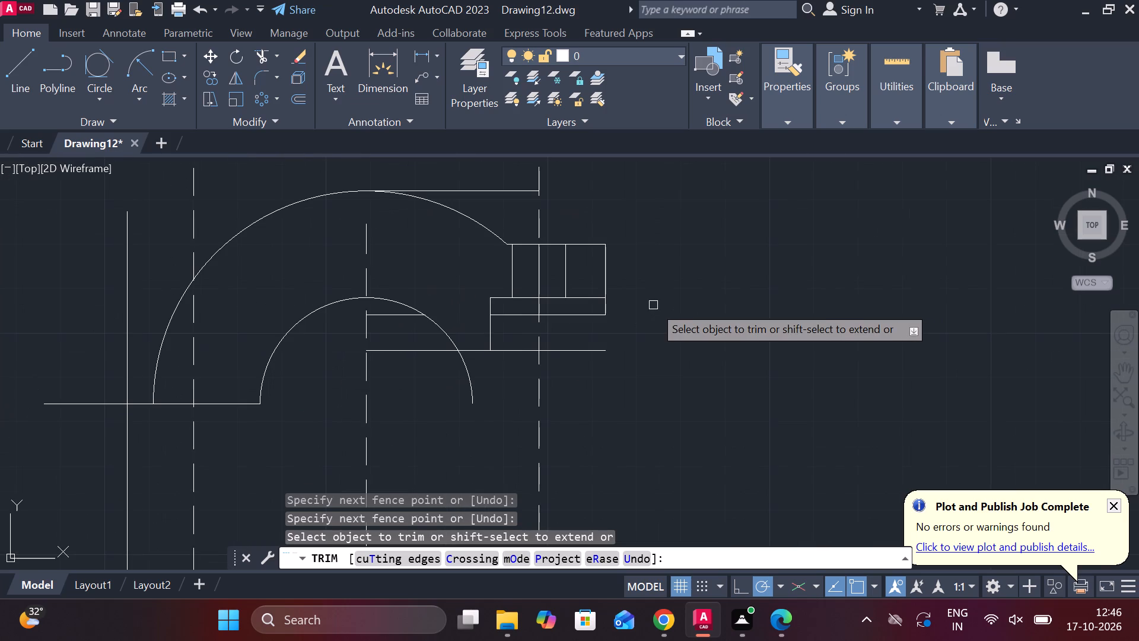
scroll(653, 305, down, 1)
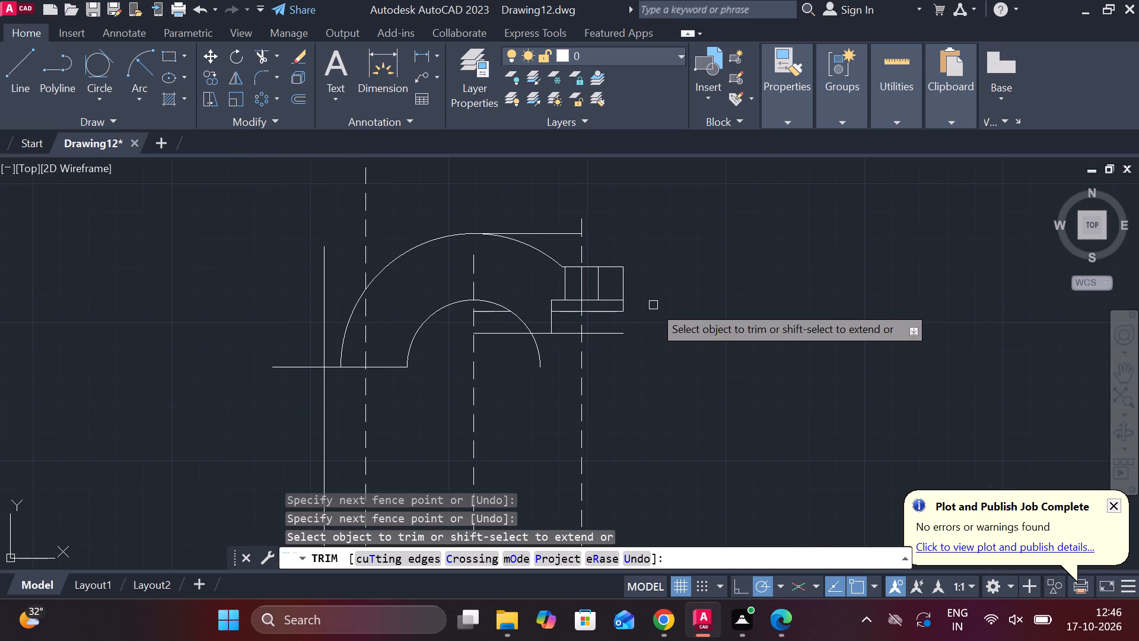
Trim away the horizontal line just below the hole block's base and the short outer vertical piece connecting to it.
scroll(653, 305, up, 1)
middle_drag(663, 305, 702, 344)
middle_drag(693, 344, 708, 310)
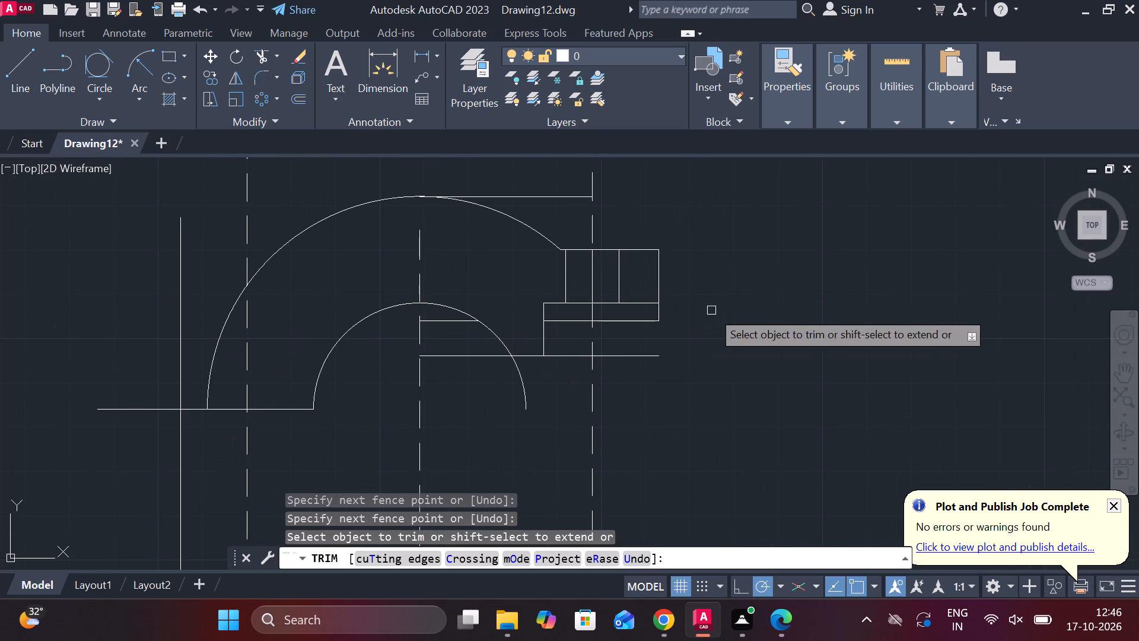
click(629, 324)
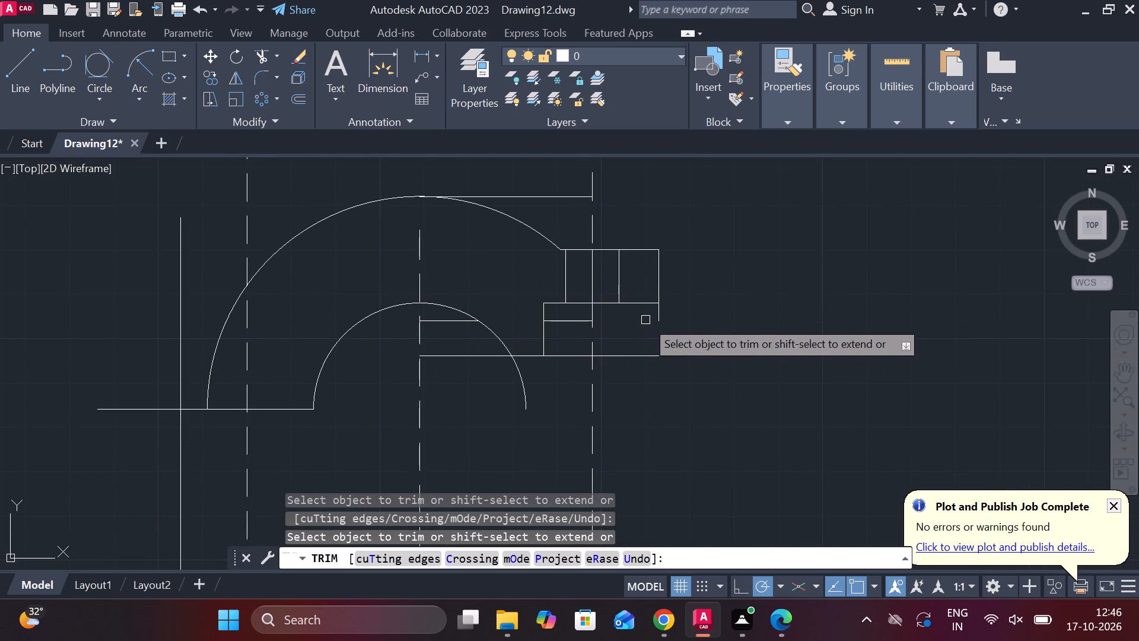
click(655, 316)
click(580, 319)
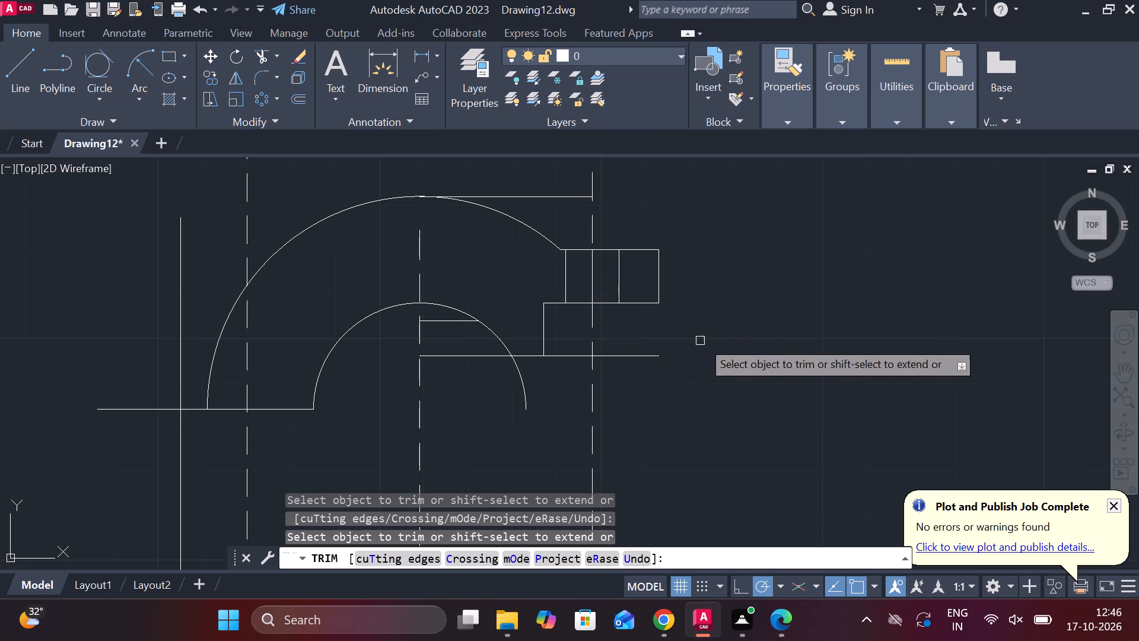
key(Escape)
Draw a vertical line 16 down from the hole block's lower outer corner, continued by a second segment 8 further down.
key(l)
key(Return)
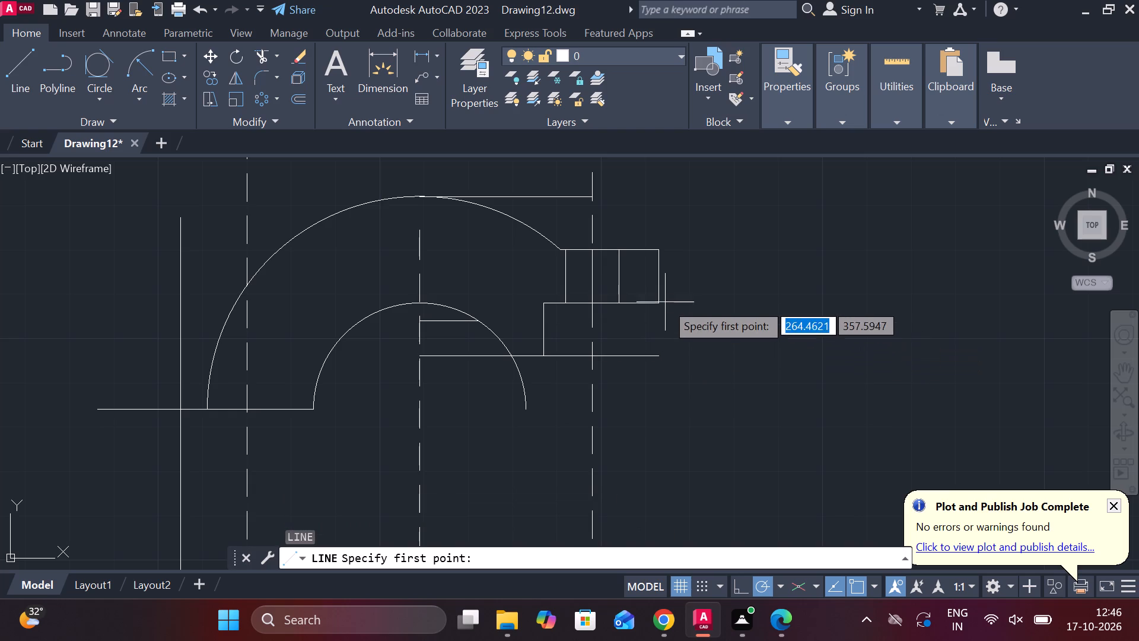
click(661, 302)
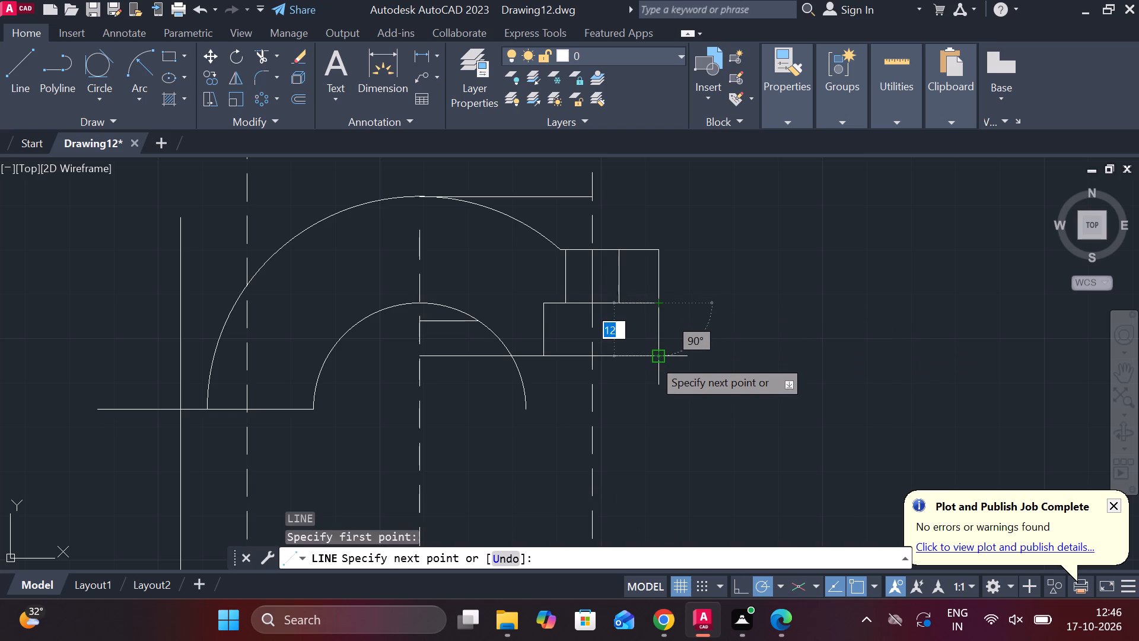
text(16)
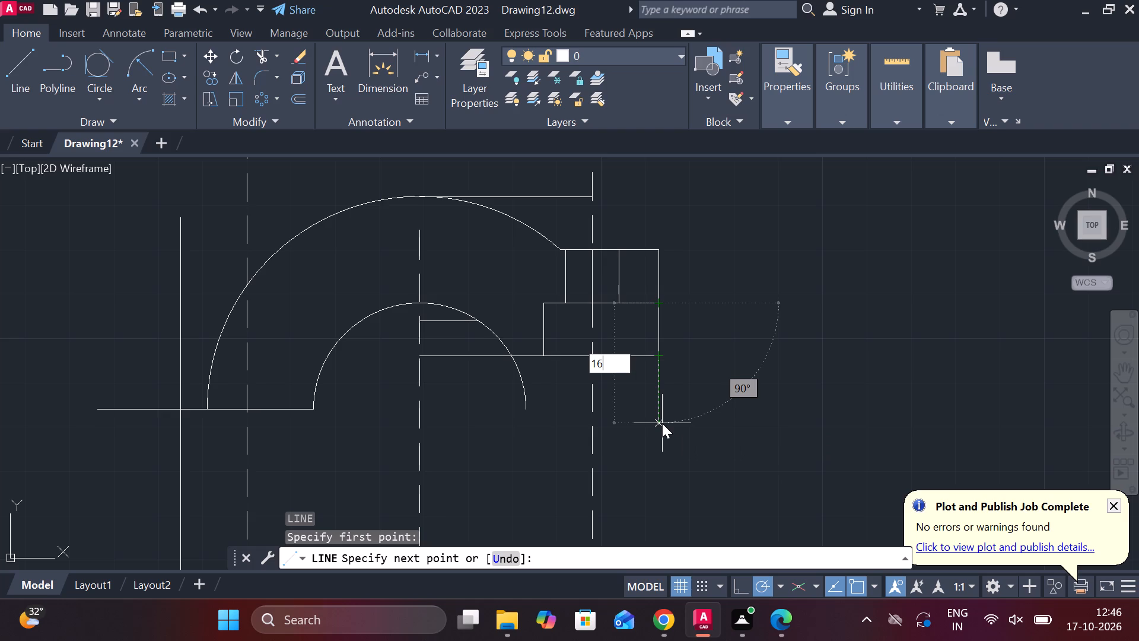
key(Return)
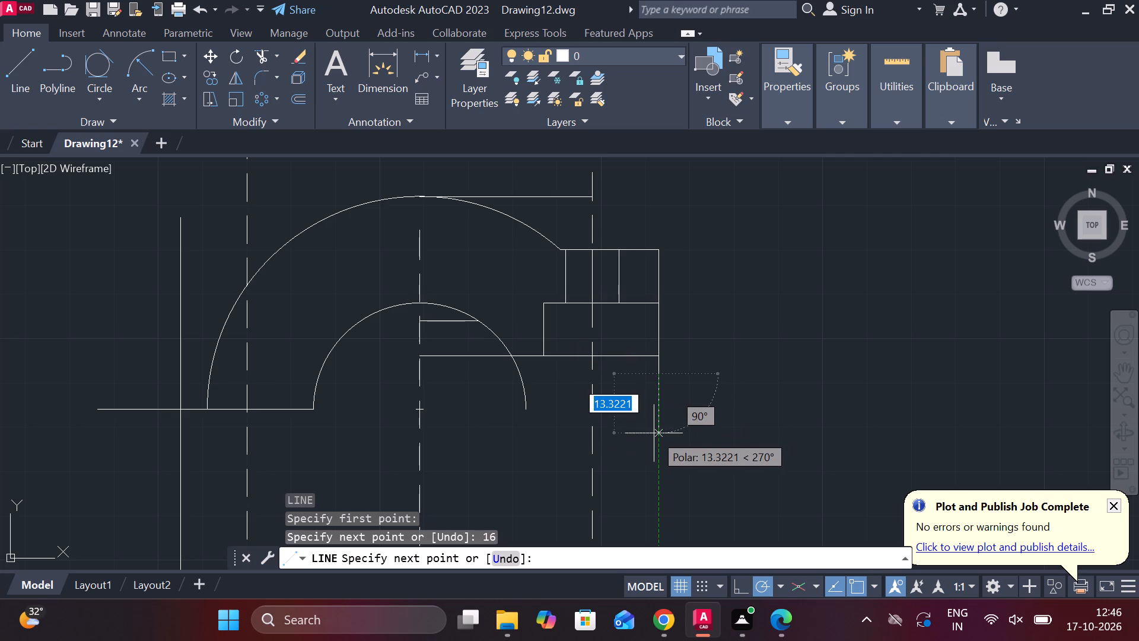
key(8)
key(Return)
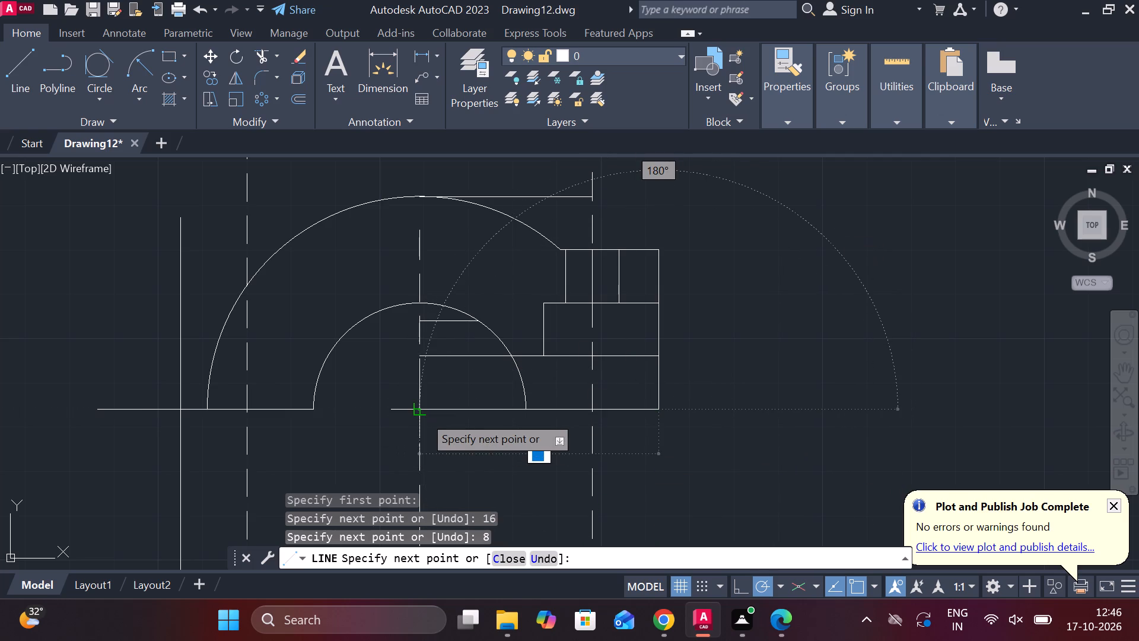
key(Escape)
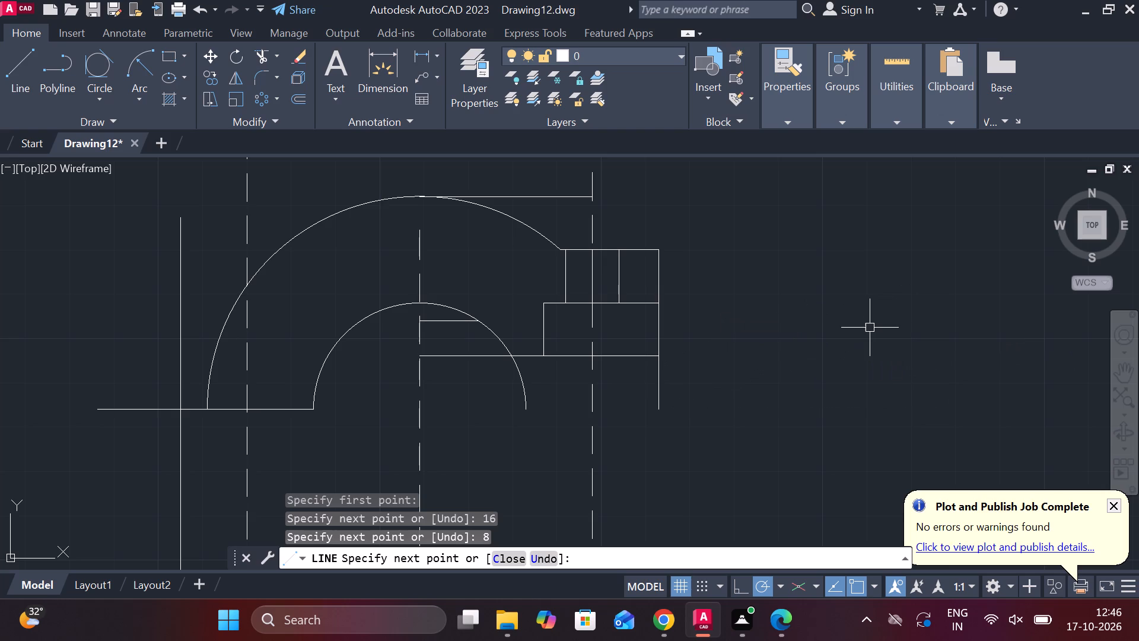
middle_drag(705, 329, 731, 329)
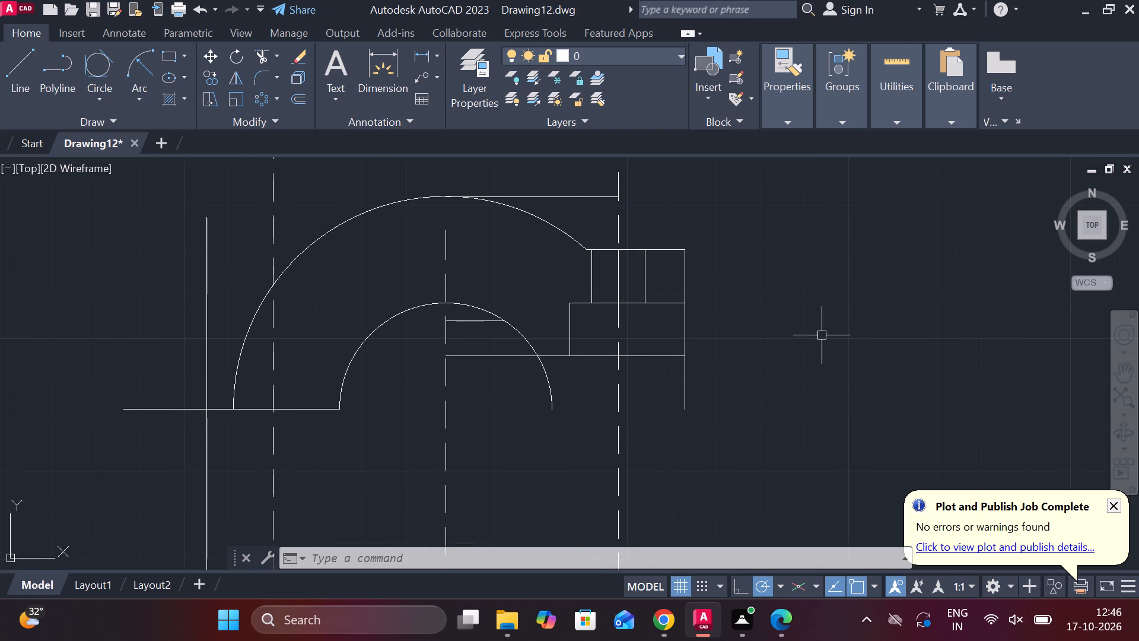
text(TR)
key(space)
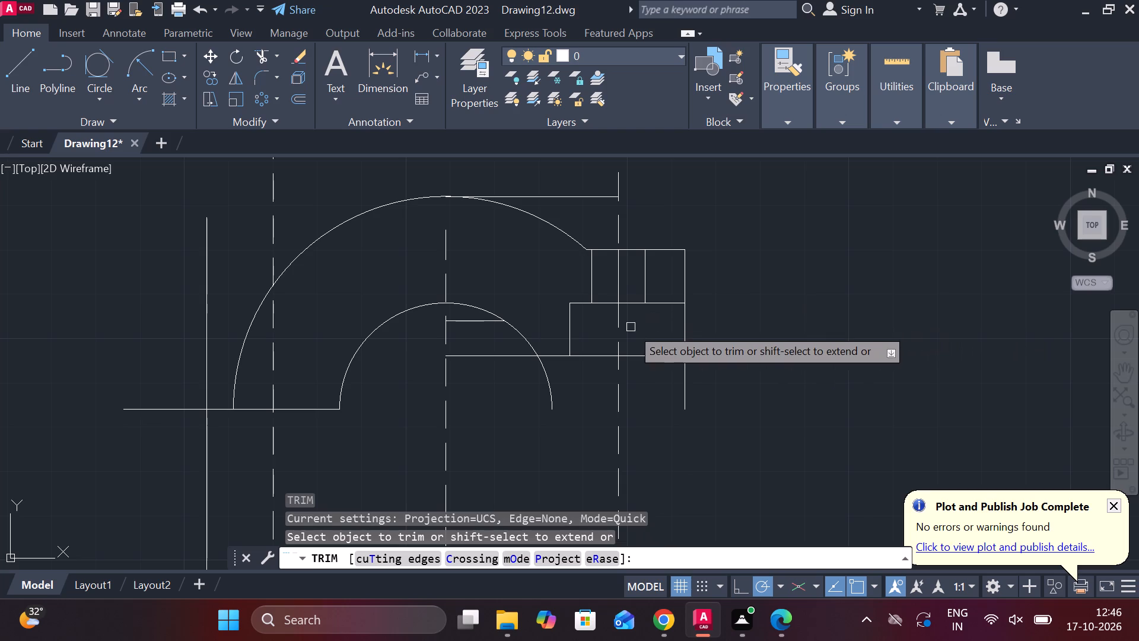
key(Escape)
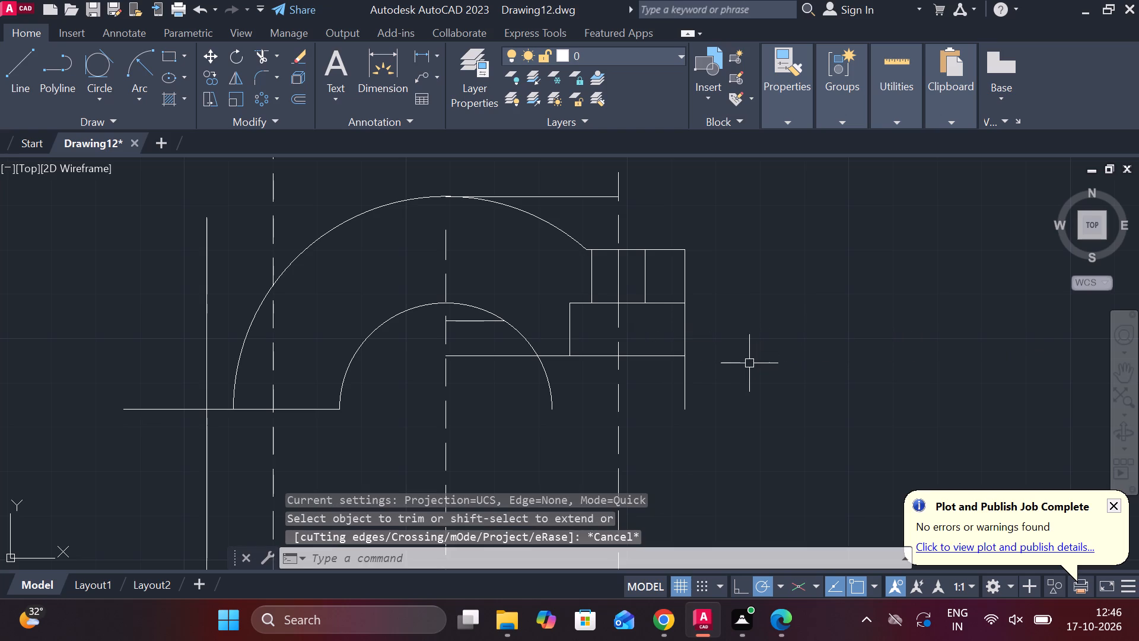
Erase the lower 8-long segment of the outer vertical line.
click(686, 386)
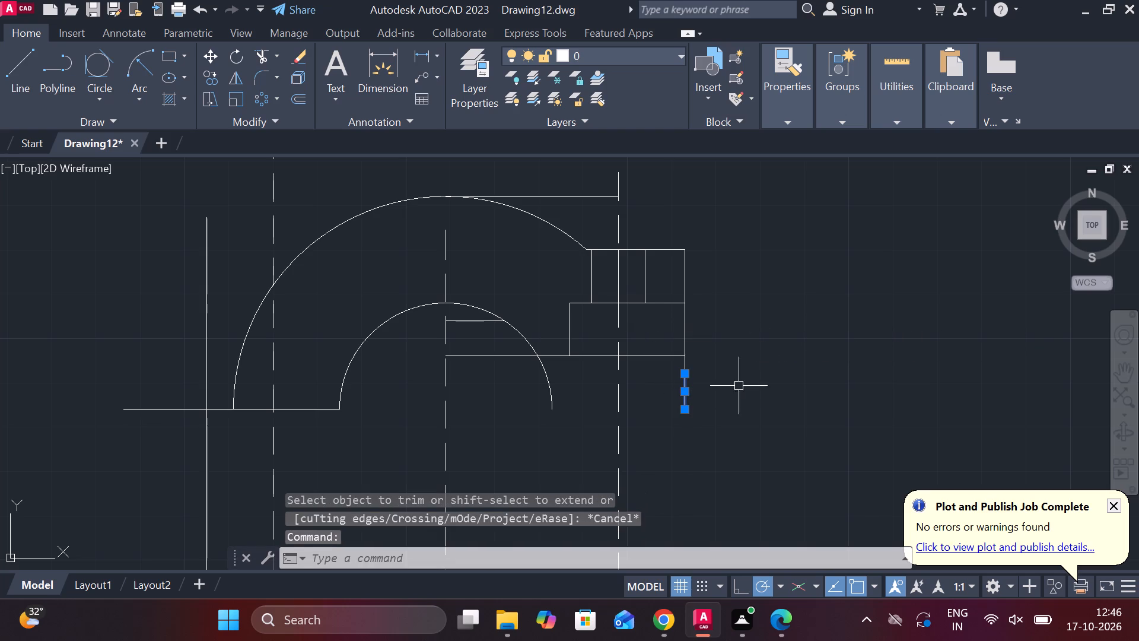
text(E)
key(space)
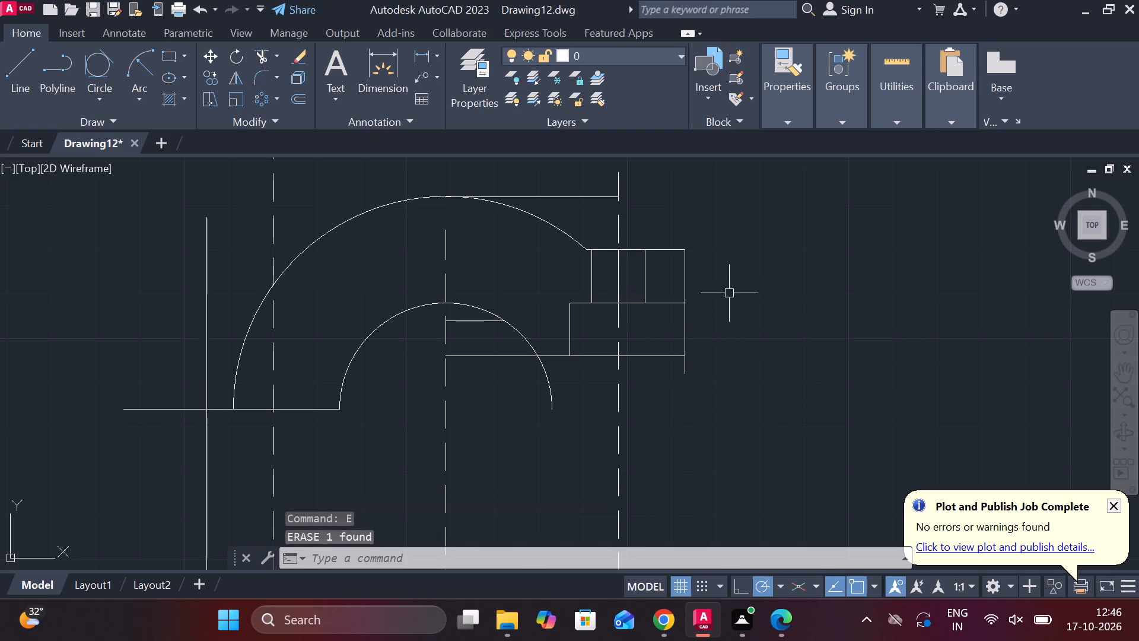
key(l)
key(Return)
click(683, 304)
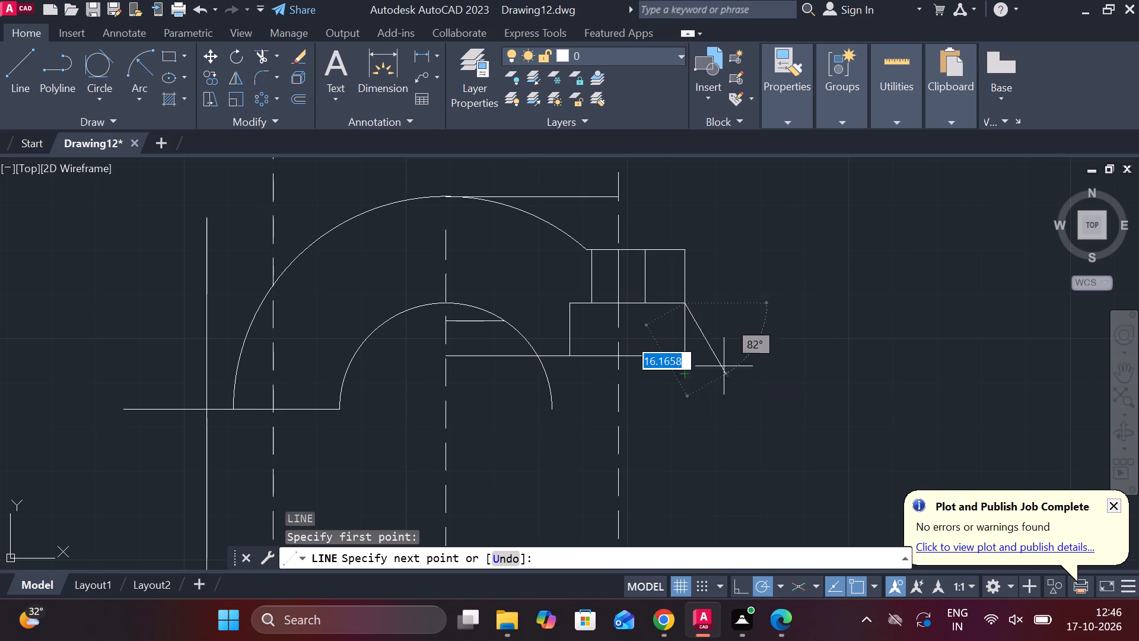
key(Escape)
Draw a horizontal line from the lower end of the outer vertical line inward, crossing the inner arc.
key(l)
key(Return)
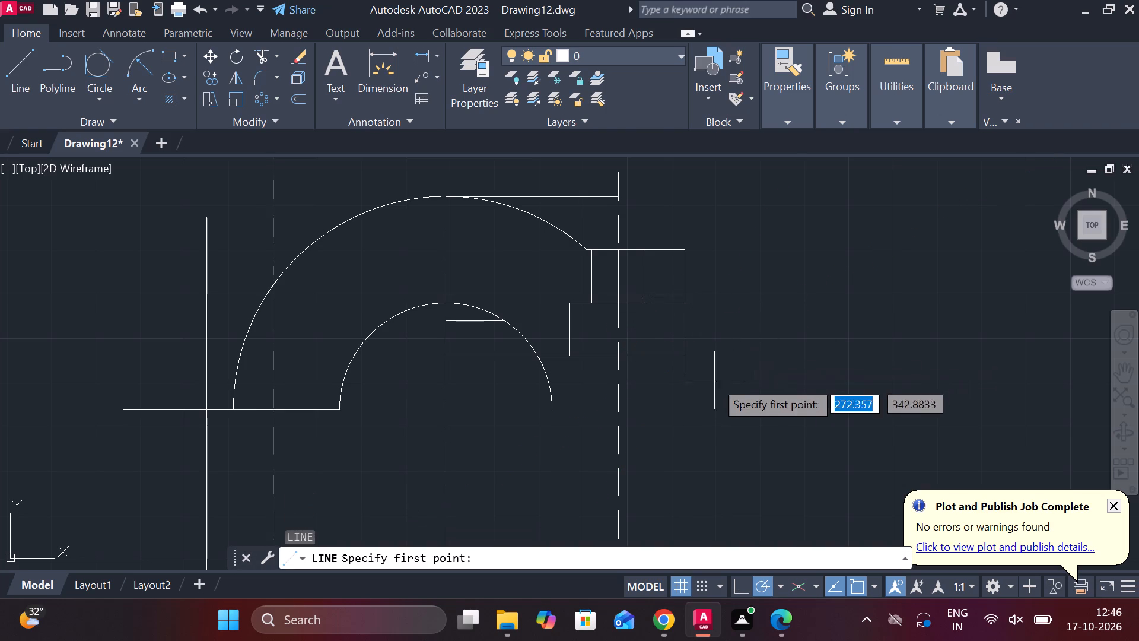
click(691, 375)
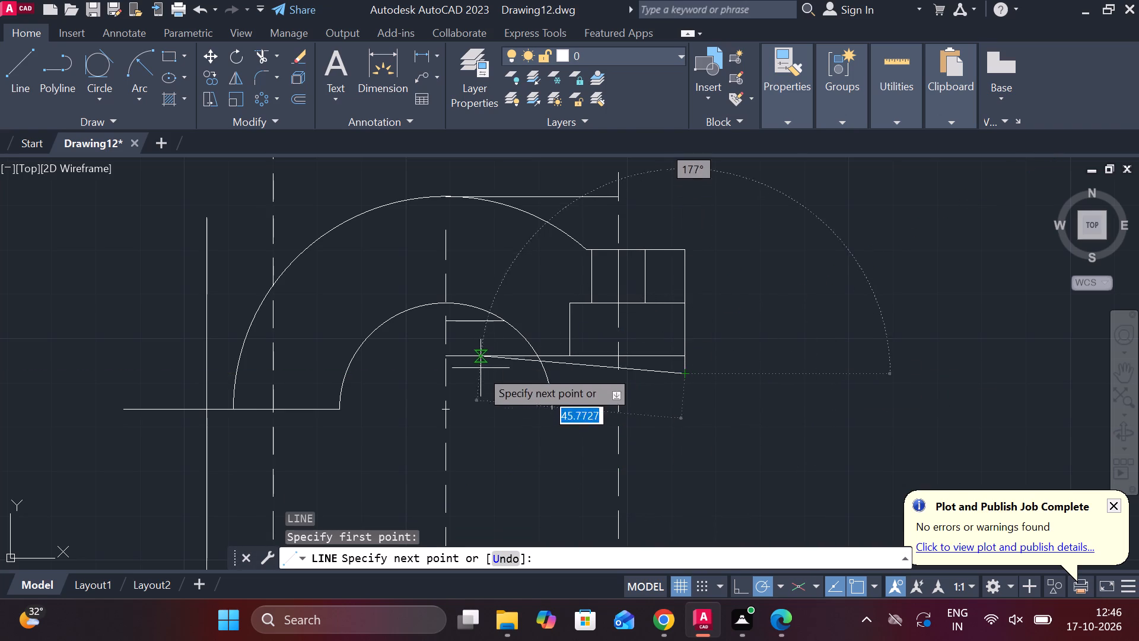
click(476, 376)
key(Escape)
Trim the inner arc's right end below the new horizontal line and the part of that line inside the arc.
key(t)
text(R)
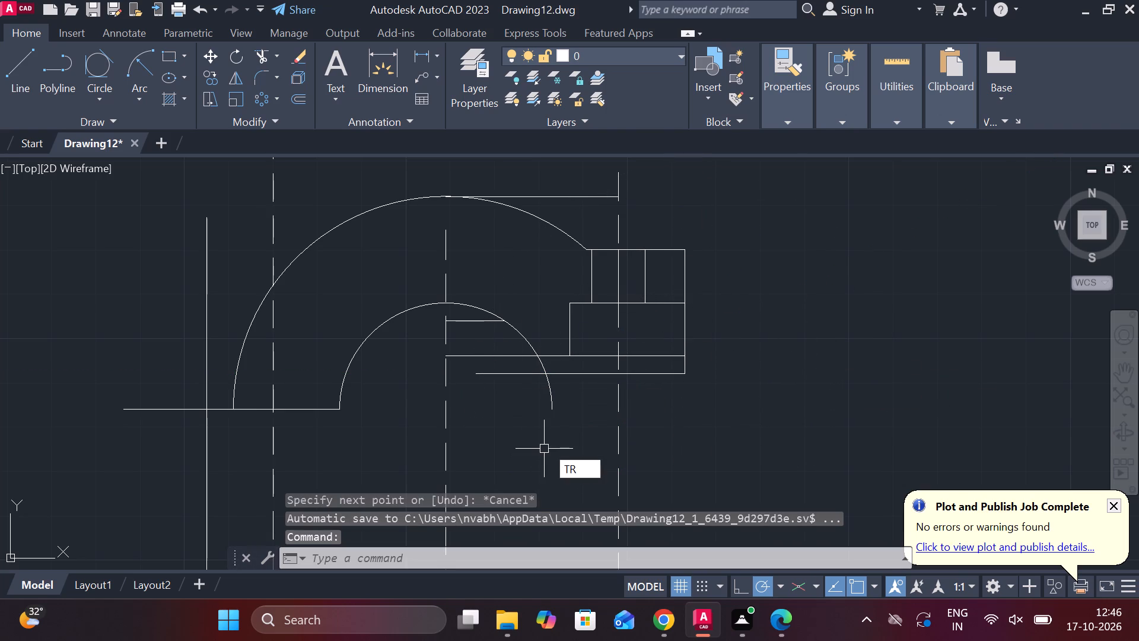
key(space)
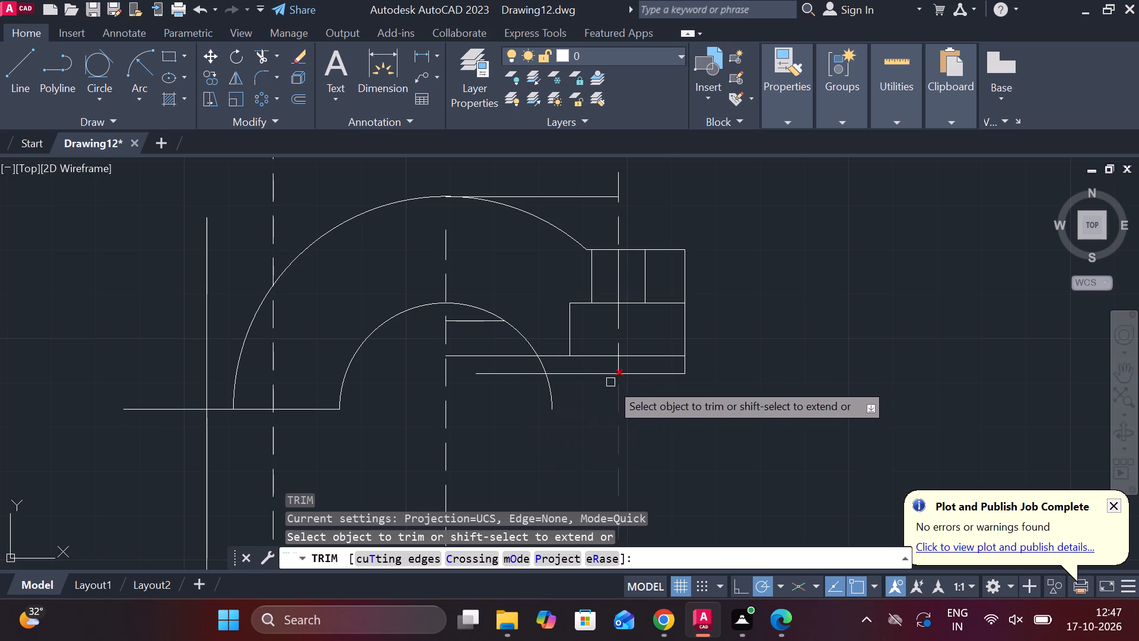
click(549, 396)
click(508, 375)
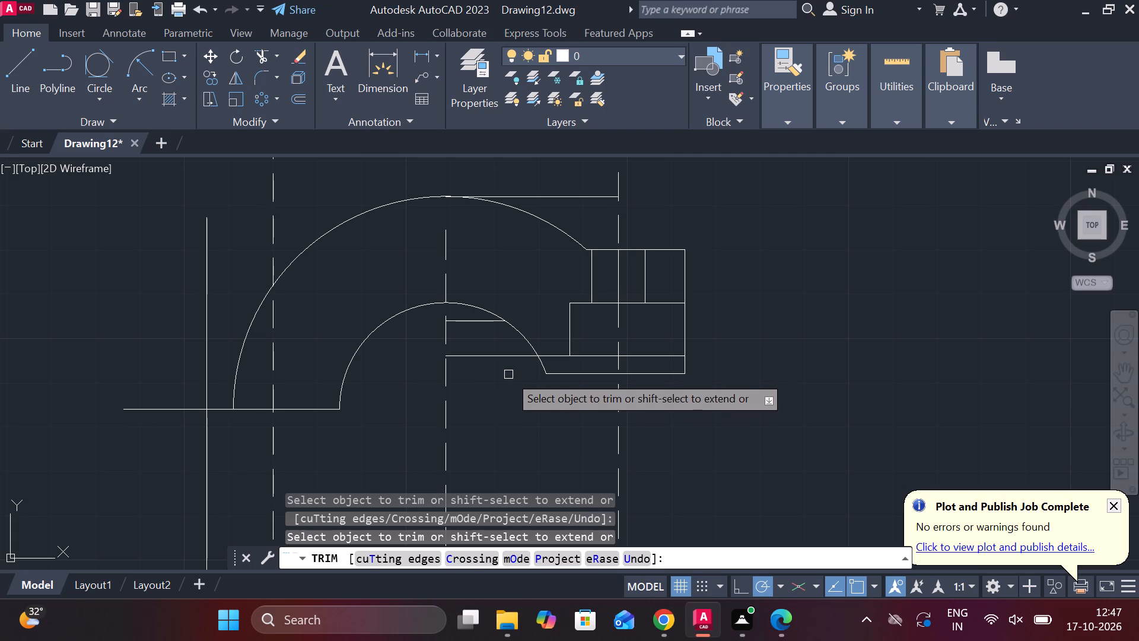
key(Escape)
Erase the long horizontal line just above the new bottom line.
click(489, 358)
text(E)
key(space)
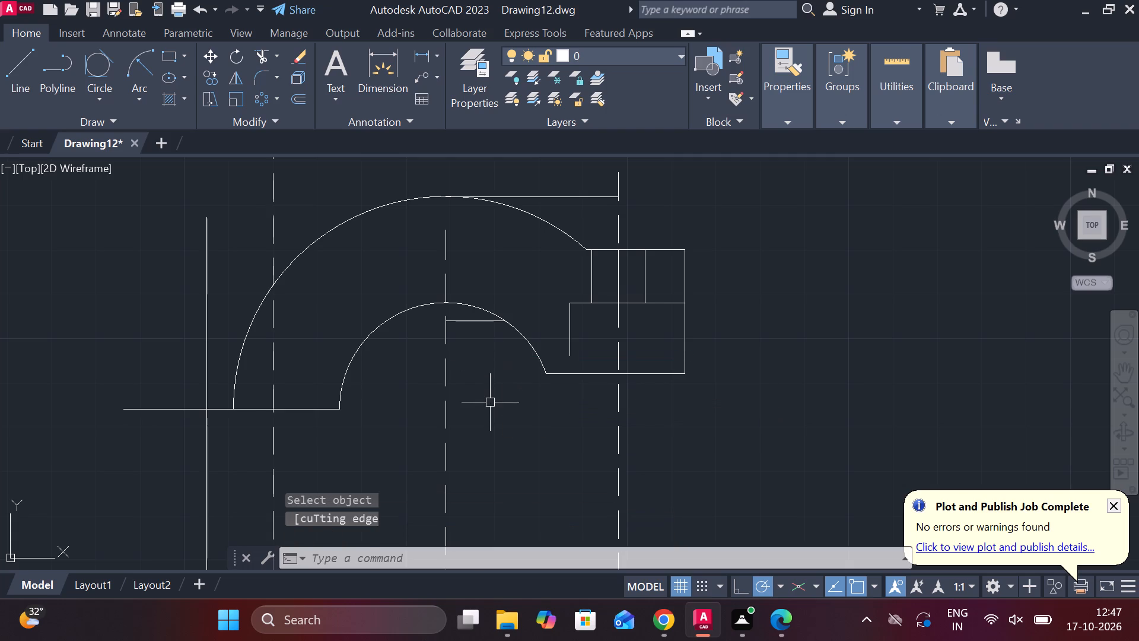
Stretch the lower end of the inner step edge straight down past the bottom line.
click(569, 330)
click(573, 358)
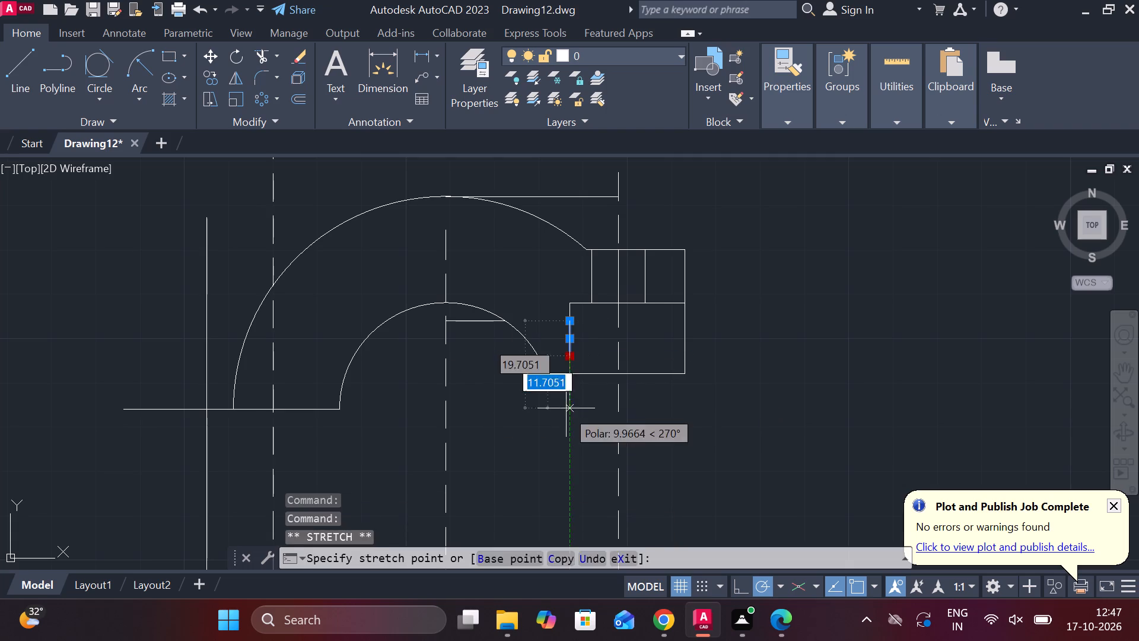
click(566, 411)
key(Escape)
key(r)
key(Escape)
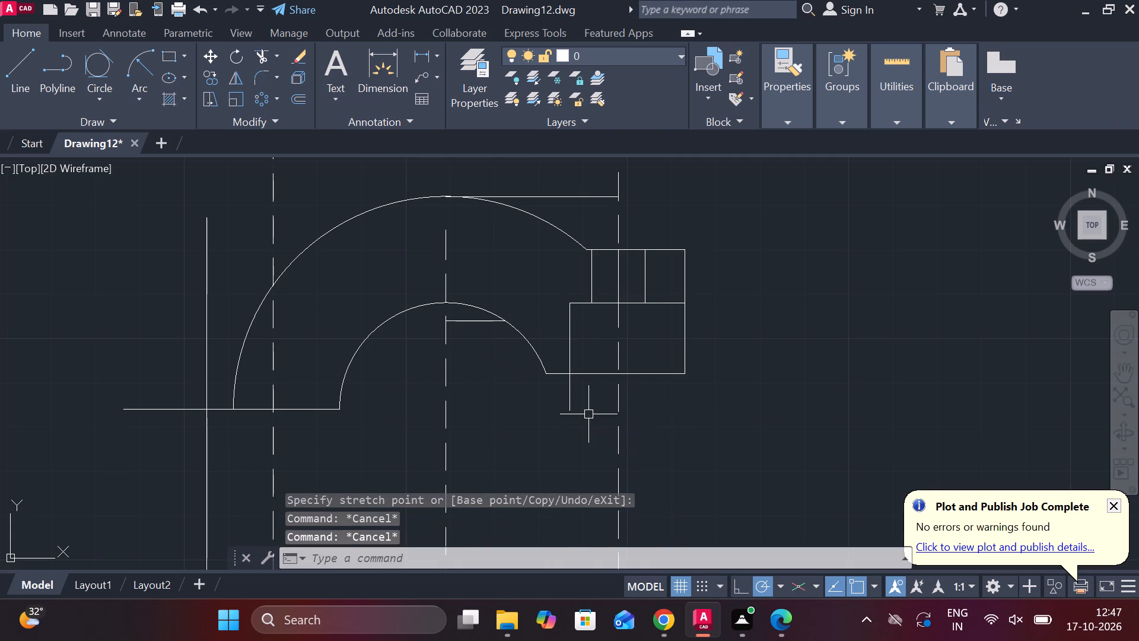
Trim the step edge below the bottom line, then remove the bottom line beyond that edge and the outer vertical below the hole block.
text(TR)
key(space)
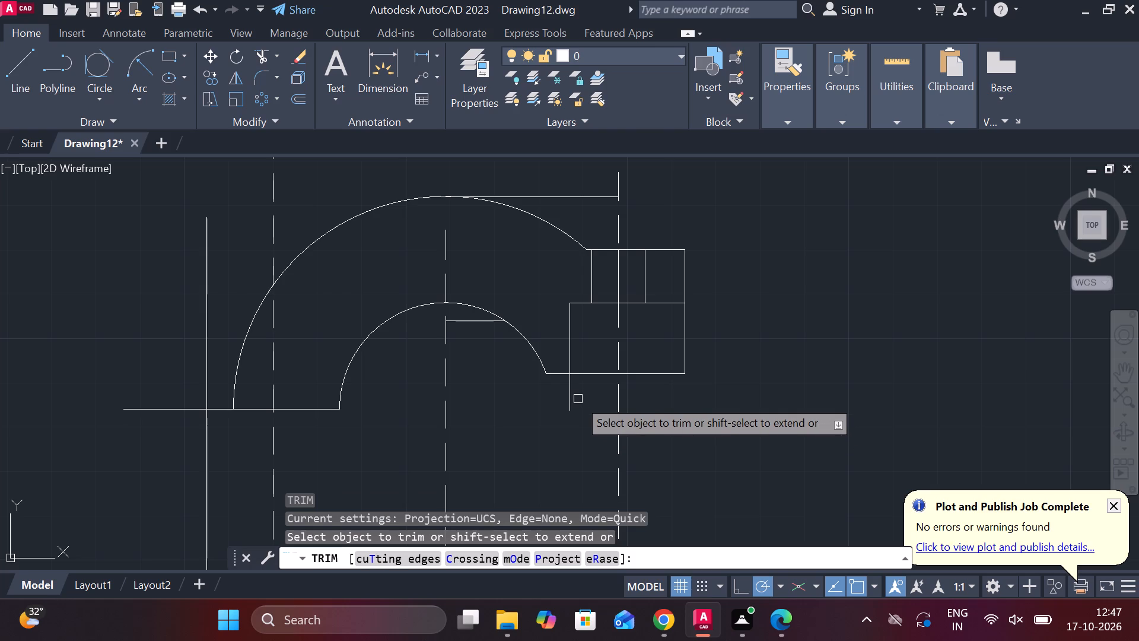
click(568, 409)
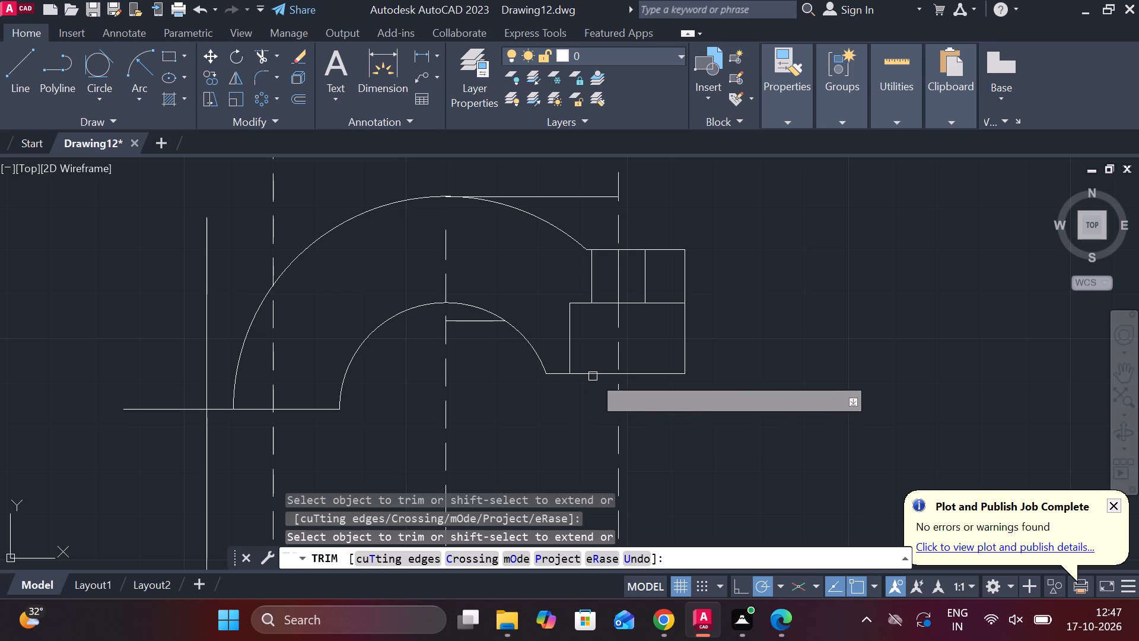
click(593, 376)
click(648, 375)
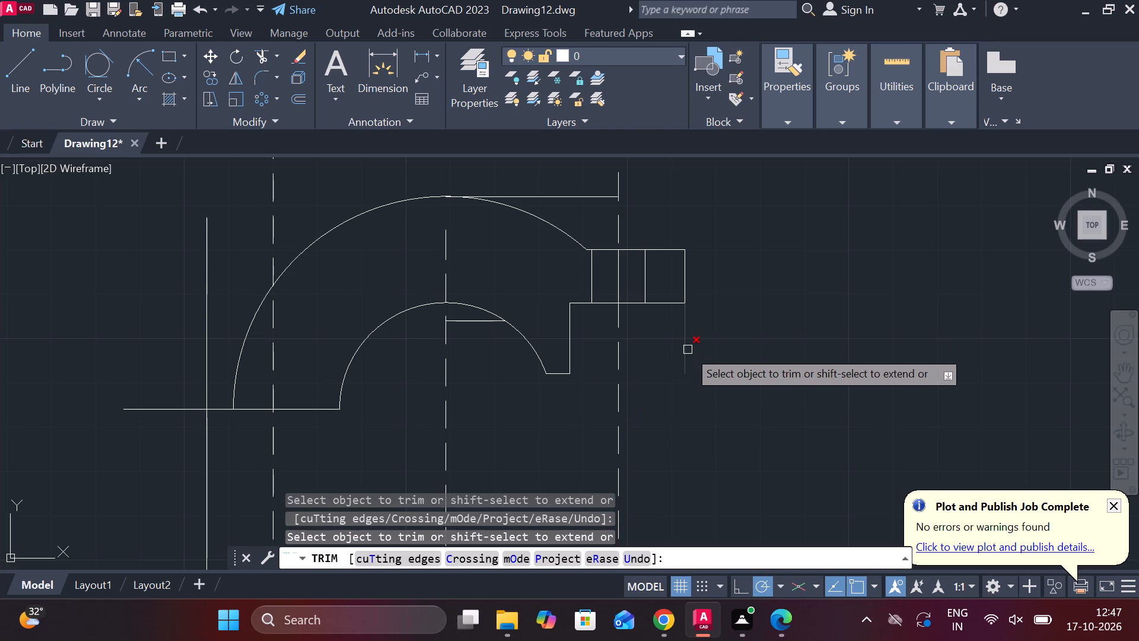
click(688, 350)
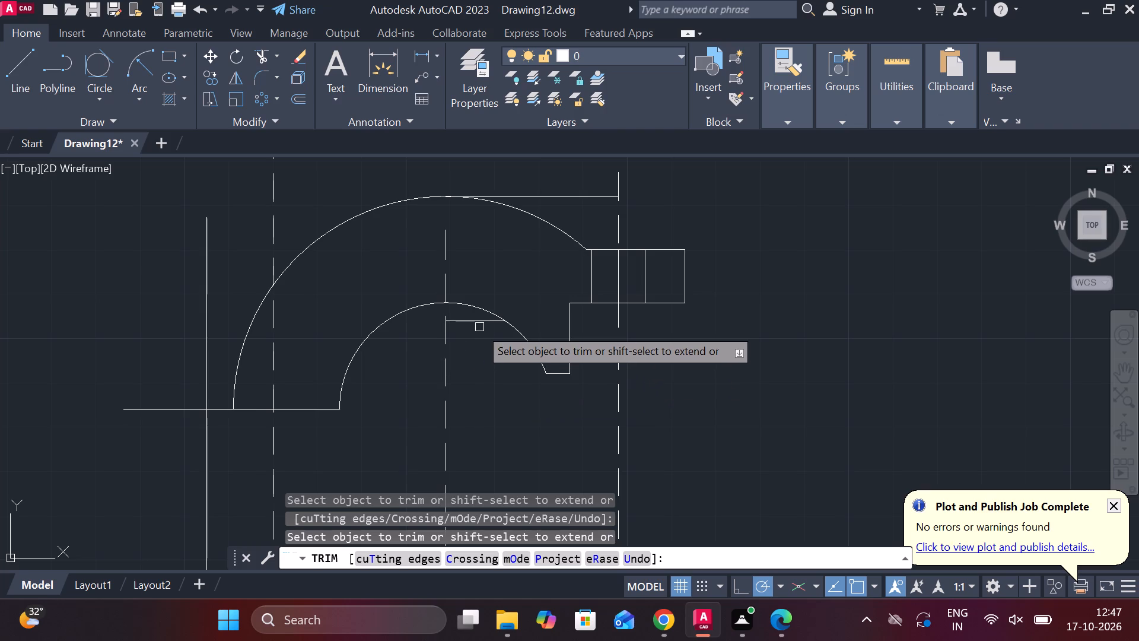
Trim away the short horizontal line inside the inner arc and the horizontal projection line at the outer arc's top.
click(473, 323)
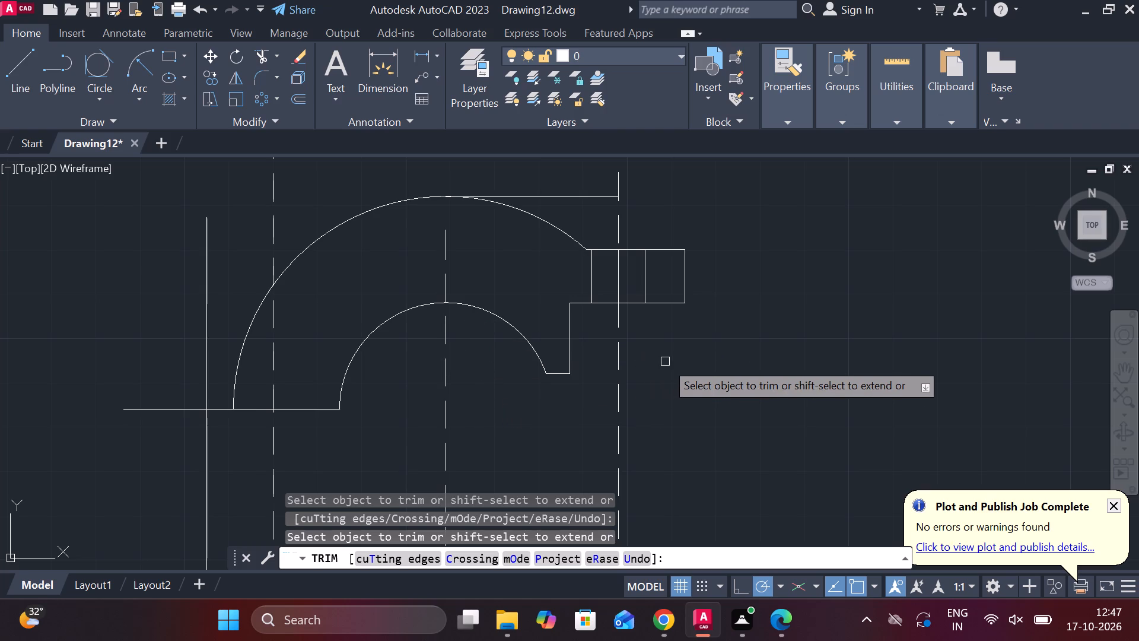
scroll(668, 361, down, 1)
middle_drag(682, 363, 763, 335)
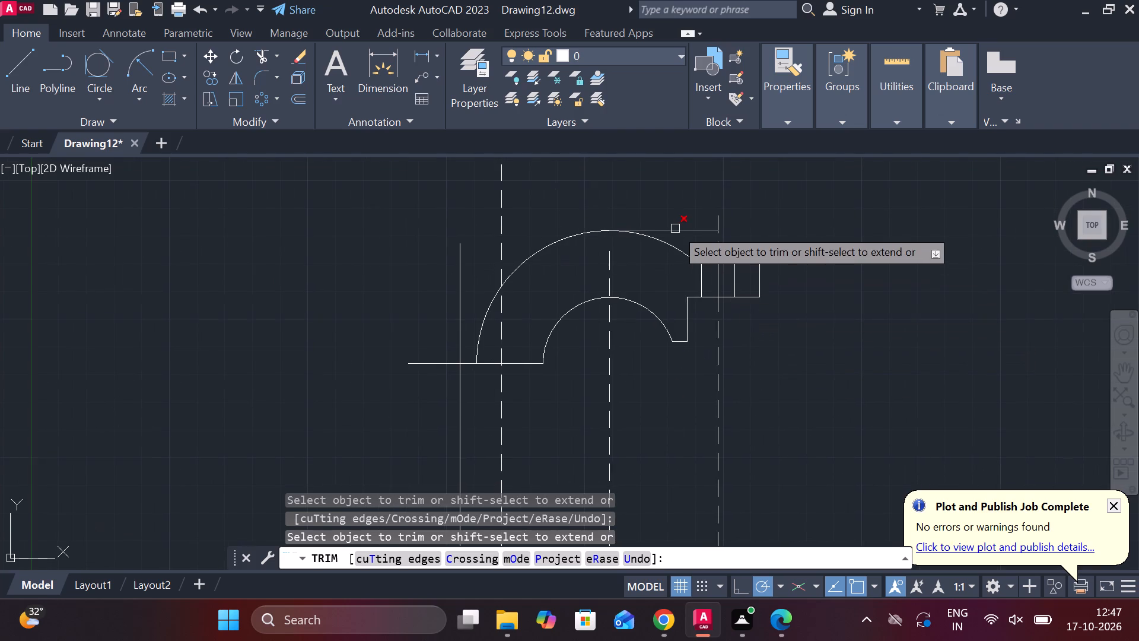
click(675, 228)
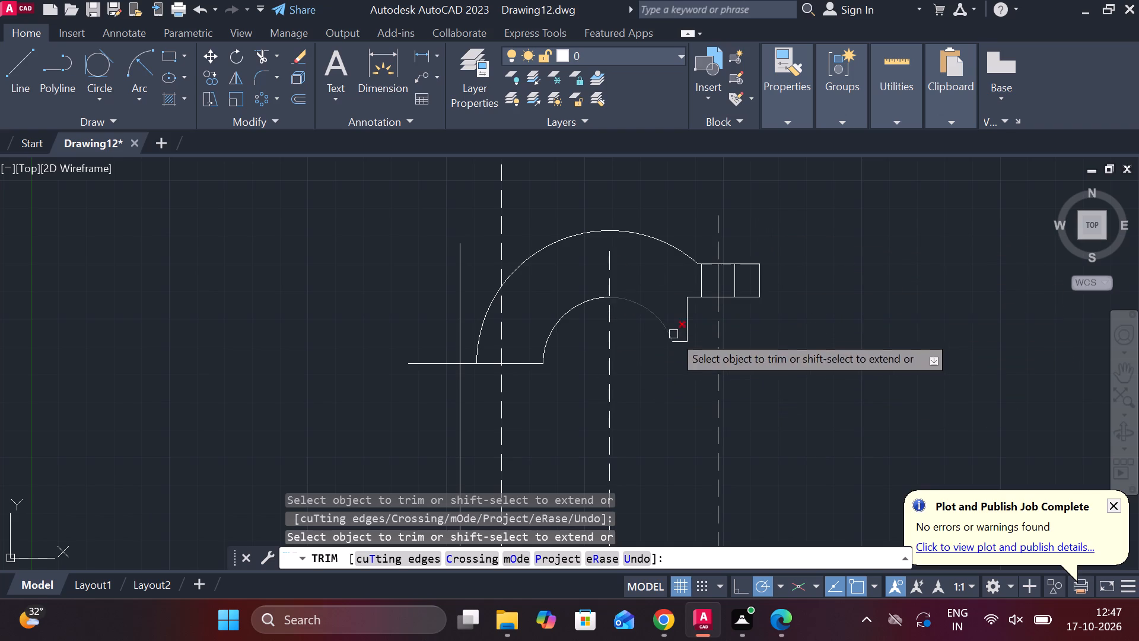
key(Escape)
Stretch the upper end of the arcs' dashed vertical centre line to above the outer arc.
click(608, 261)
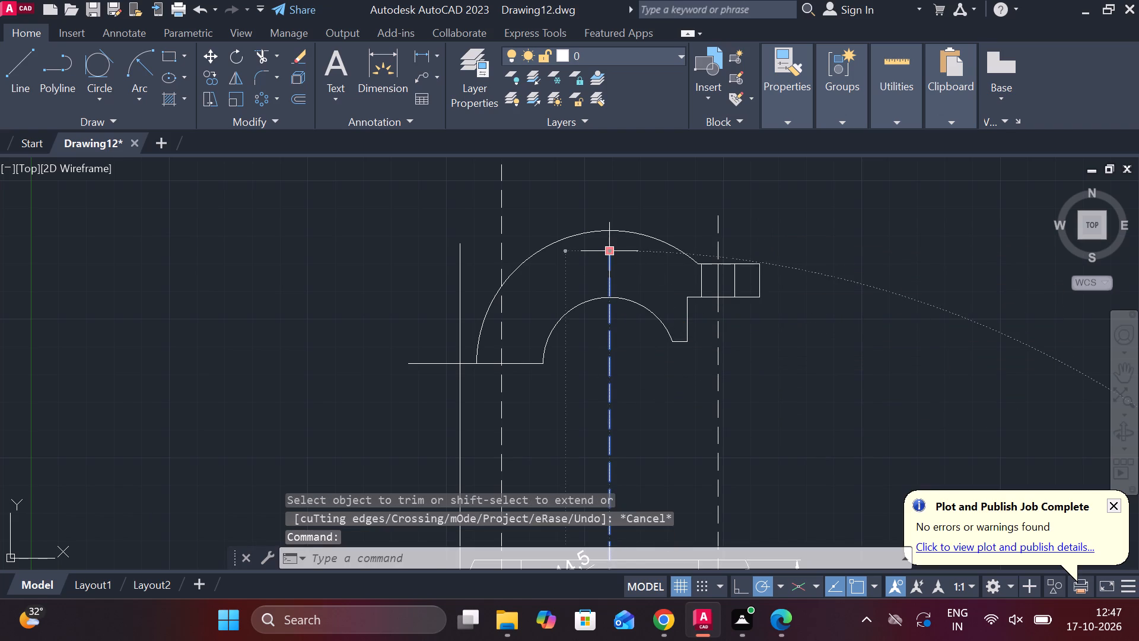
click(611, 250)
click(612, 205)
key(Escape)
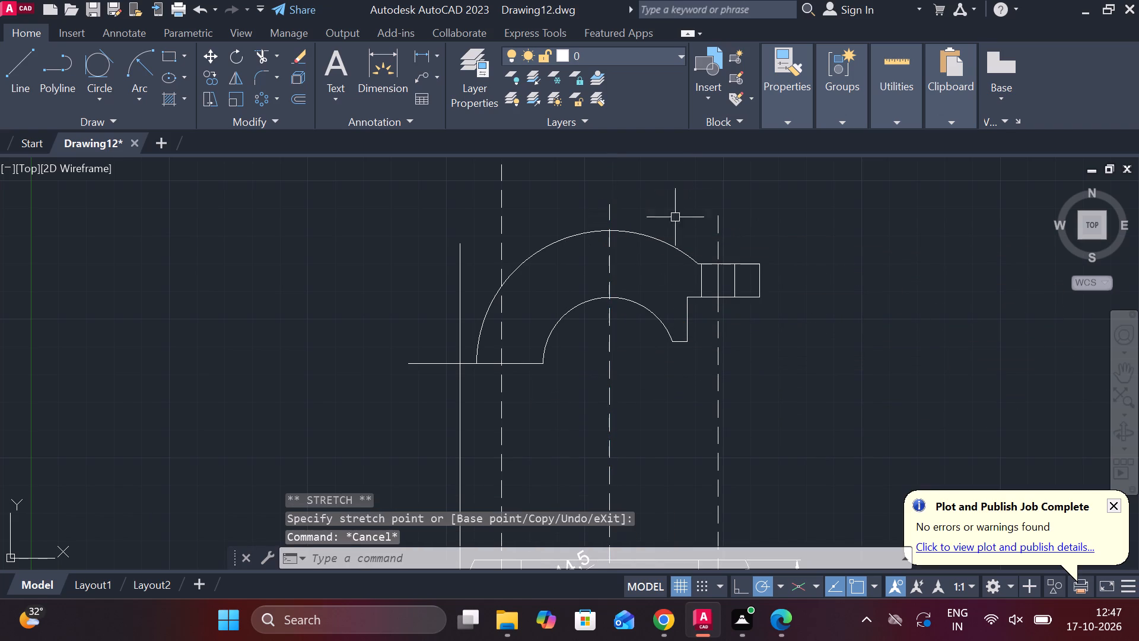
Trim away the left half of both arcs, the bottom line and the solid vertical projection line at the far left.
text(TR)
key(space)
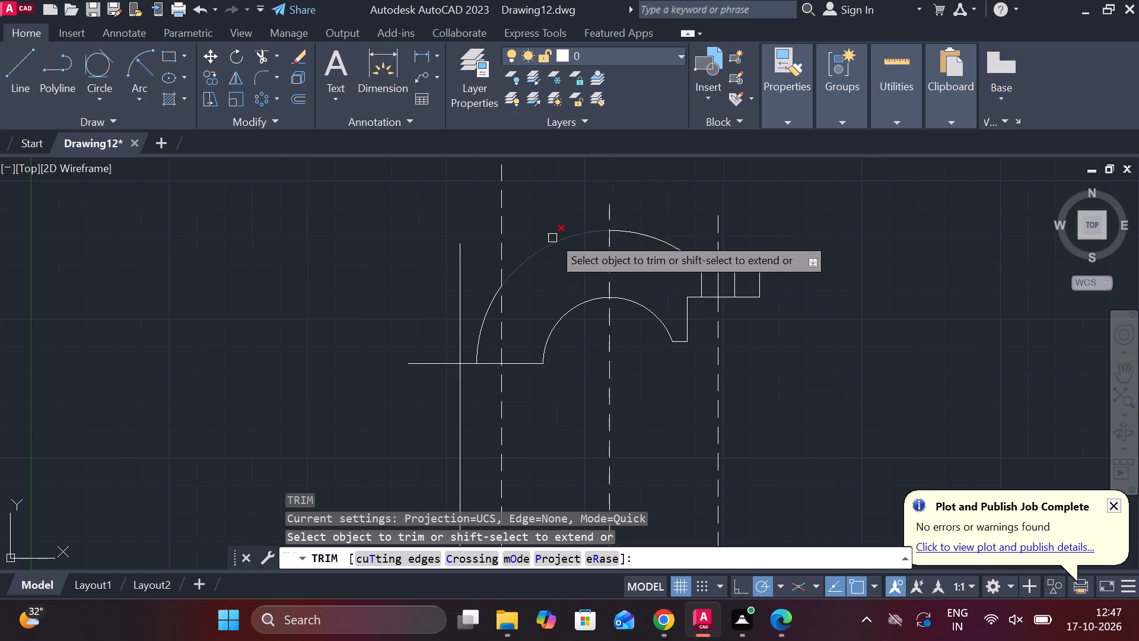
drag(552, 223, 561, 385)
click(526, 364)
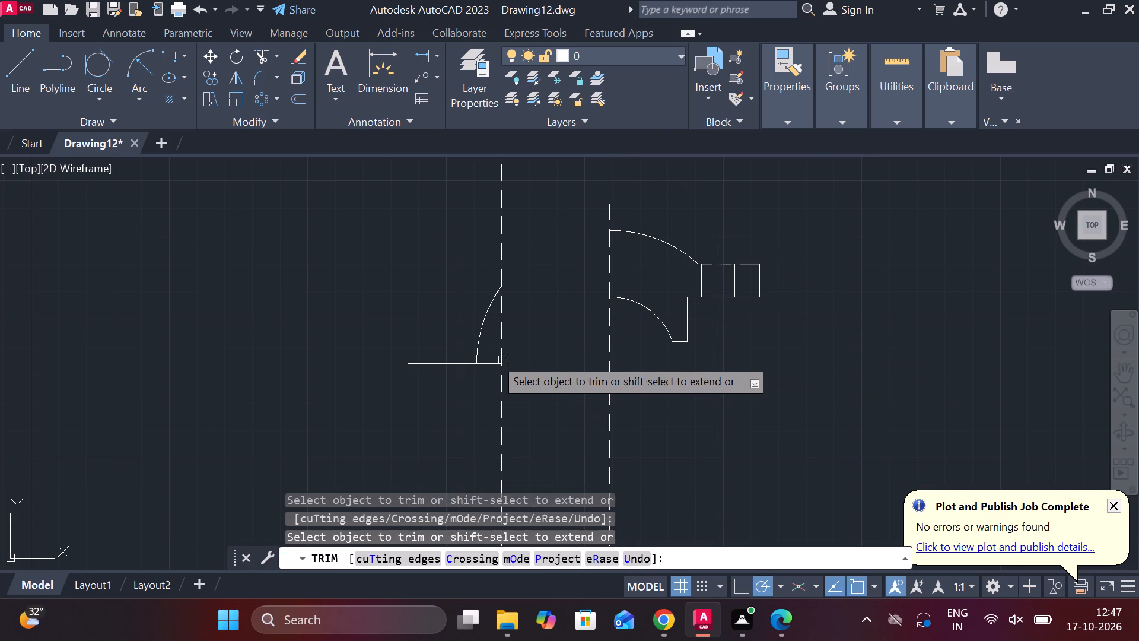
click(480, 333)
click(462, 319)
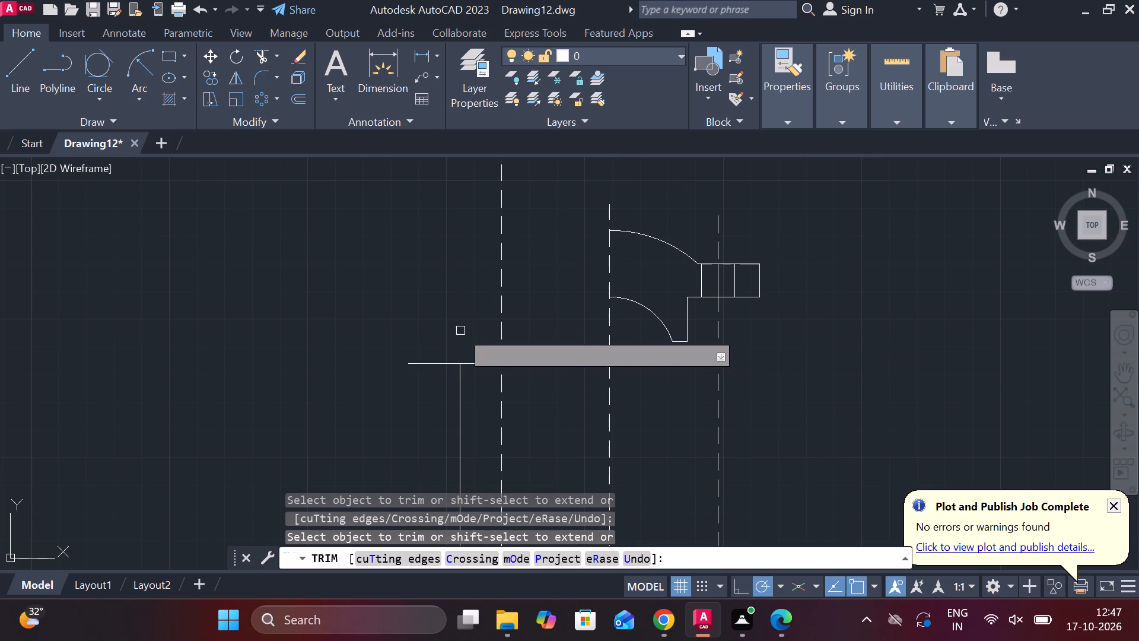
scroll(458, 335, down, 1)
middle_drag(456, 327, 459, 295)
click(456, 350)
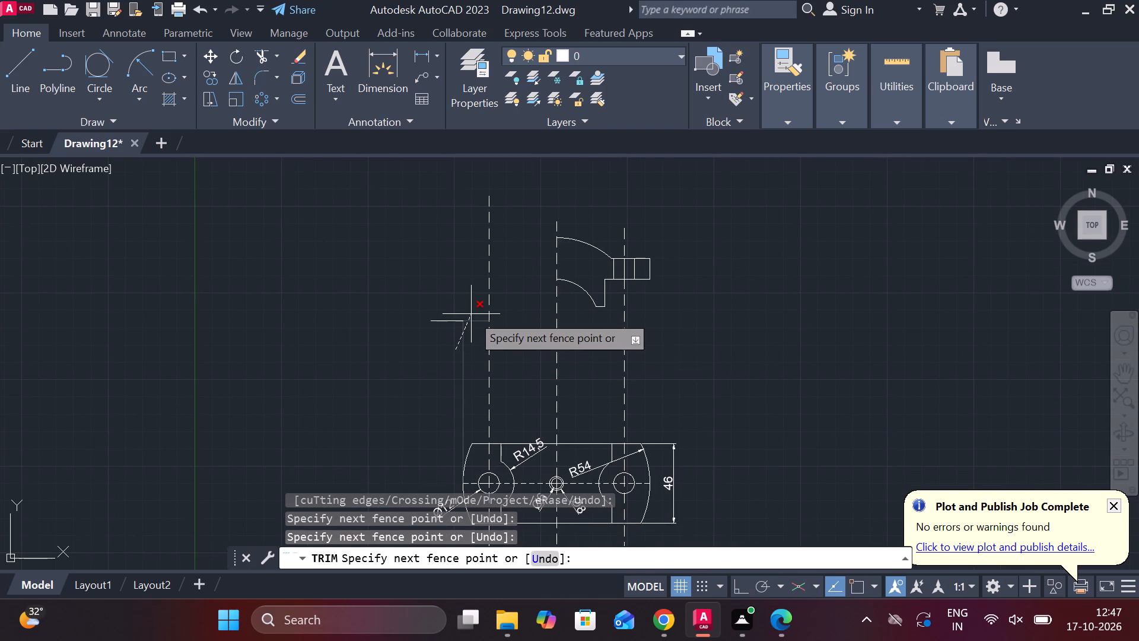
click(471, 314)
key(Escape)
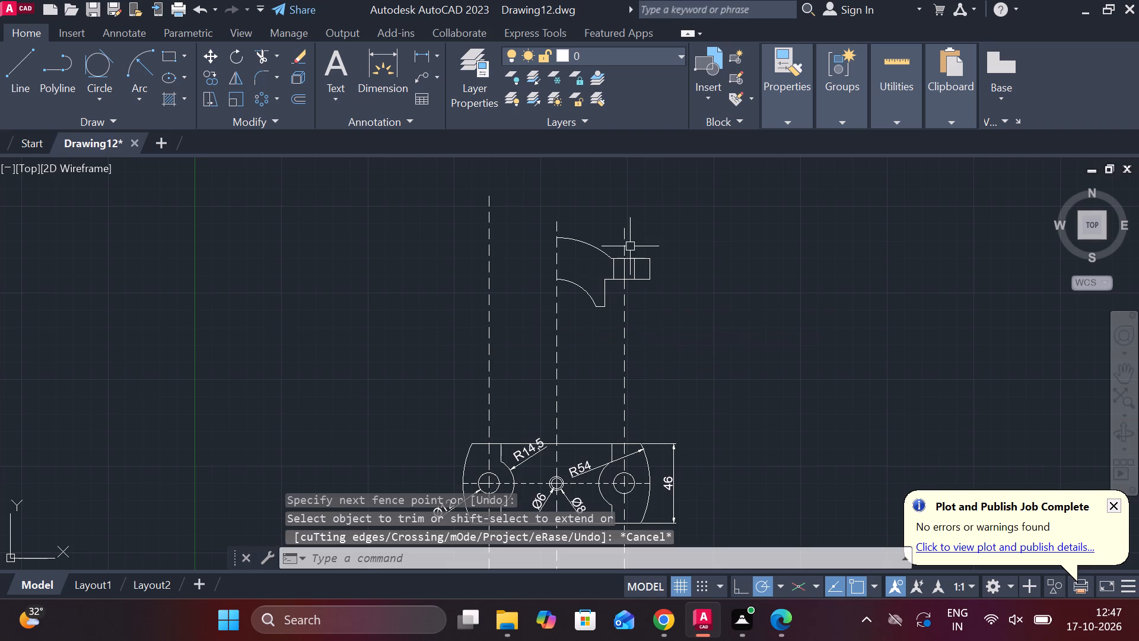
Join the right half's arcs, step edges, block outline and two hole lines, attempting to make them one polyline.
scroll(638, 238, up, 1)
click(577, 250)
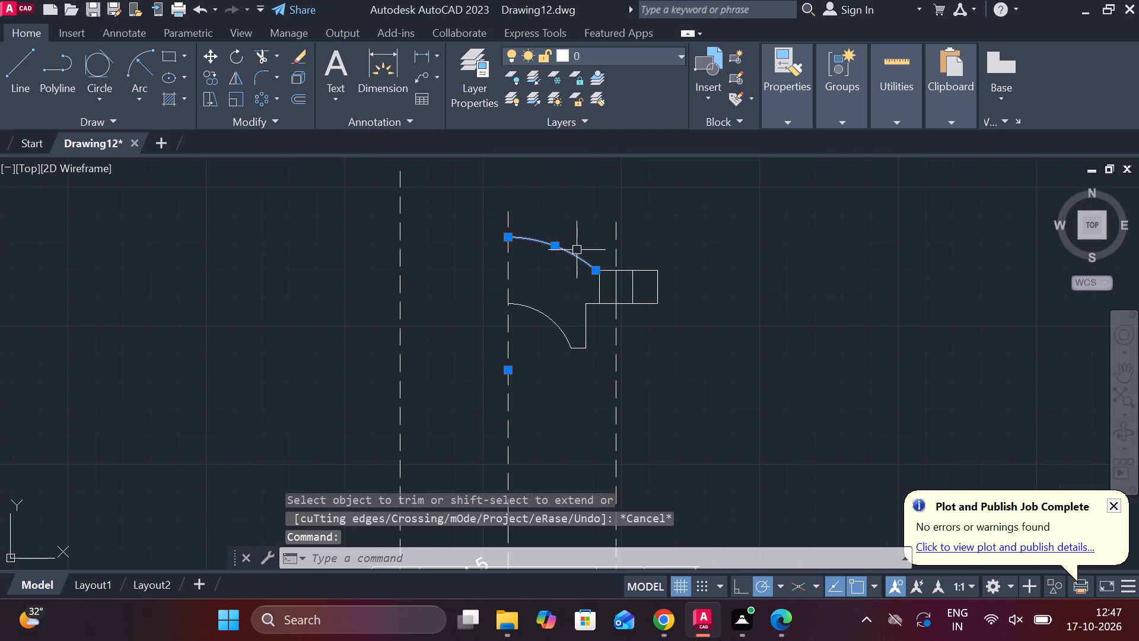
click(551, 315)
click(582, 347)
click(586, 324)
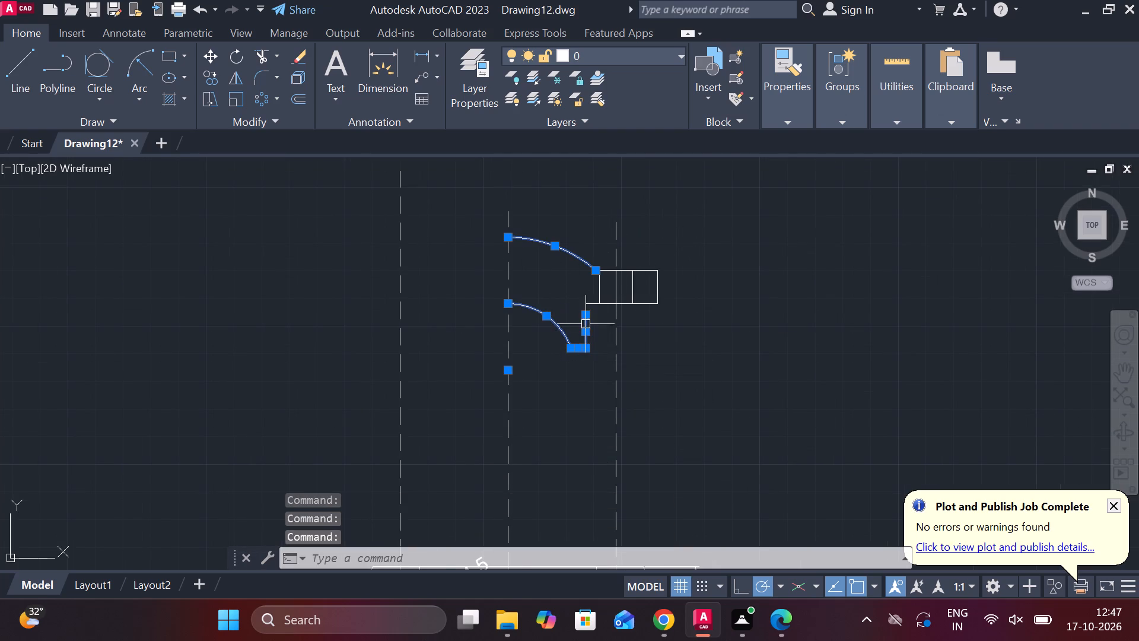
click(592, 313)
click(599, 303)
scroll(599, 302, up, 3)
click(599, 285)
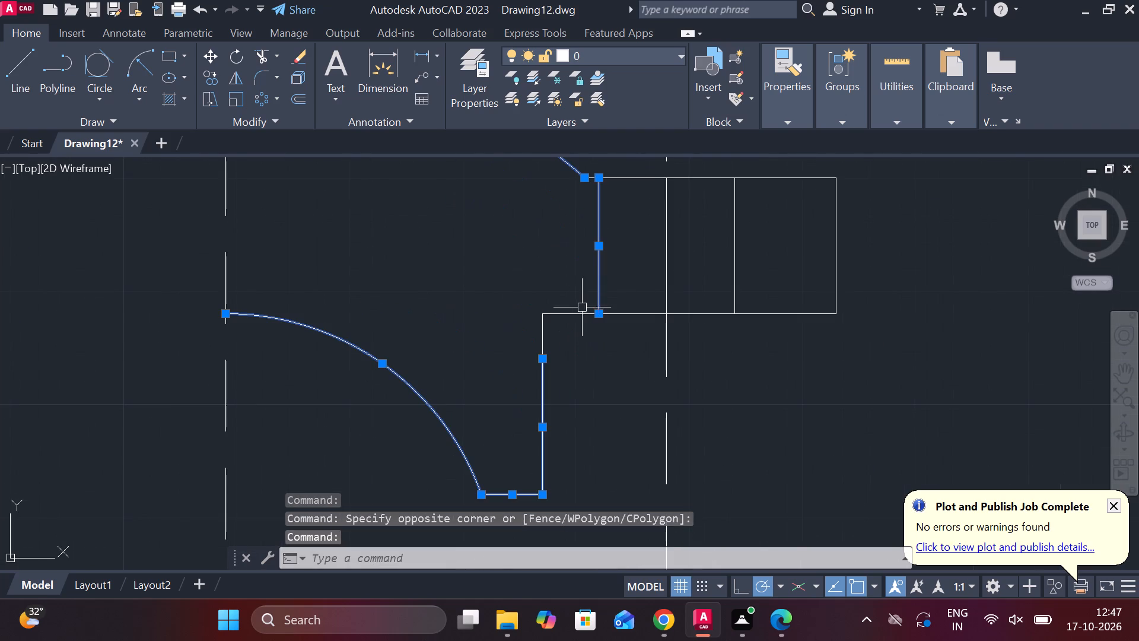
click(580, 316)
click(540, 336)
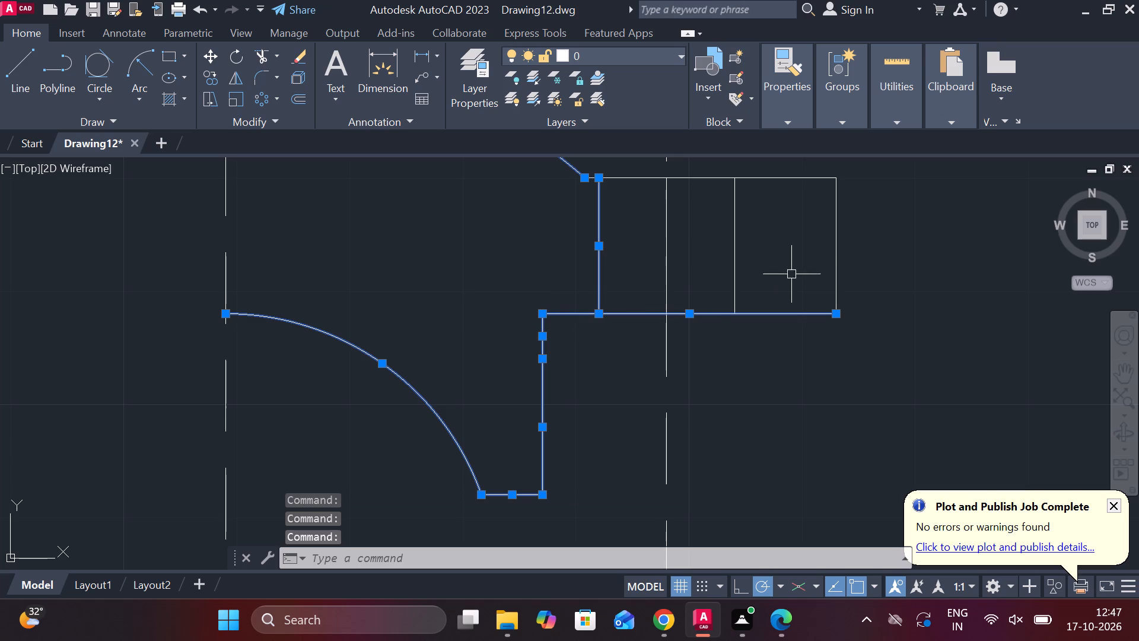
click(833, 227)
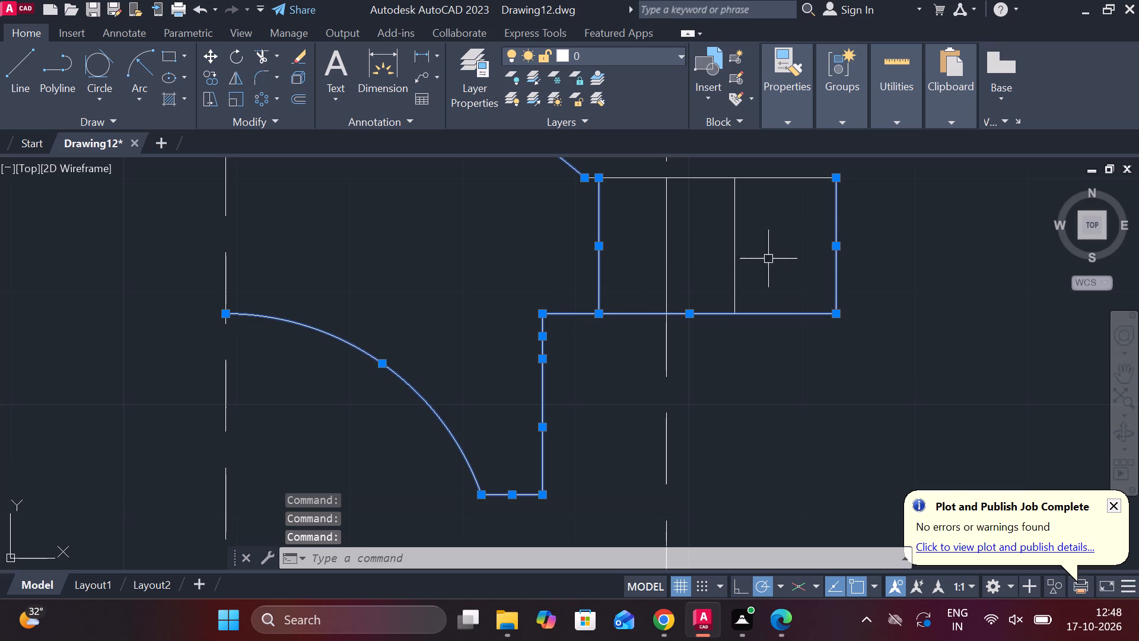
click(737, 246)
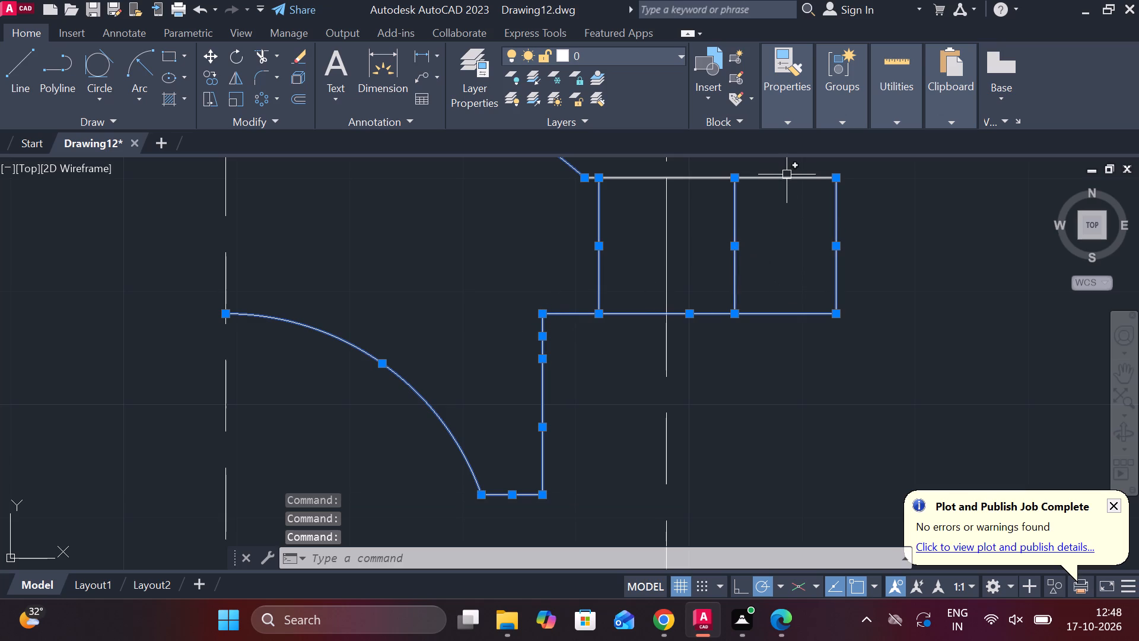
click(787, 174)
key(j)
key(Return)
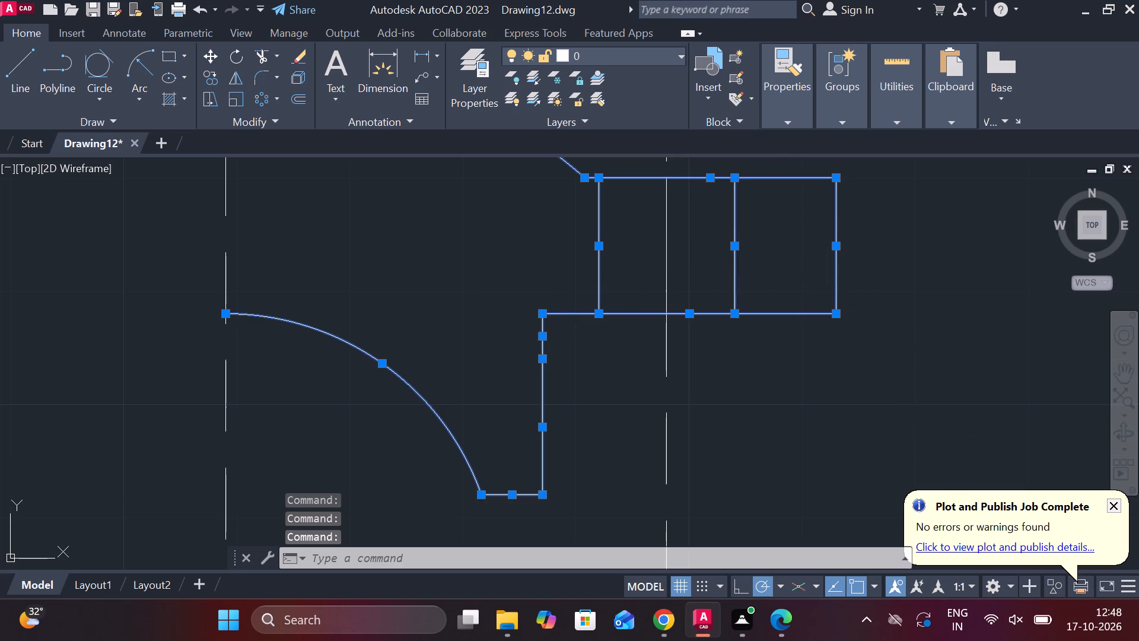
Mirror the right-half profile and its two hole lines about the arcs' vertical centre line, keeping the source objects.
click(753, 309)
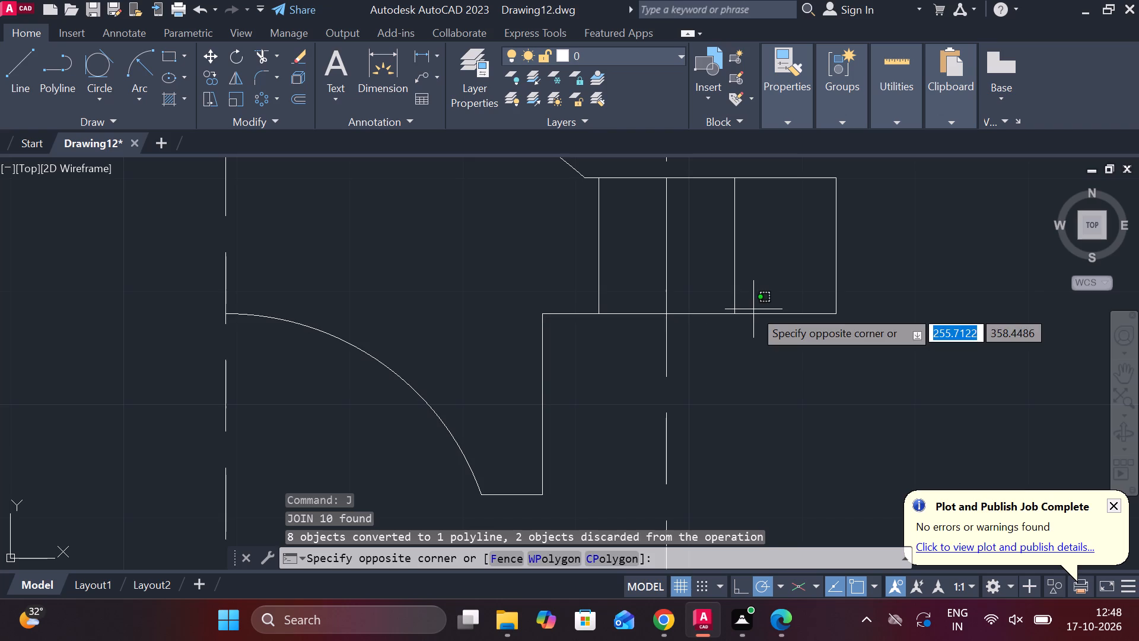
click(755, 309)
click(759, 313)
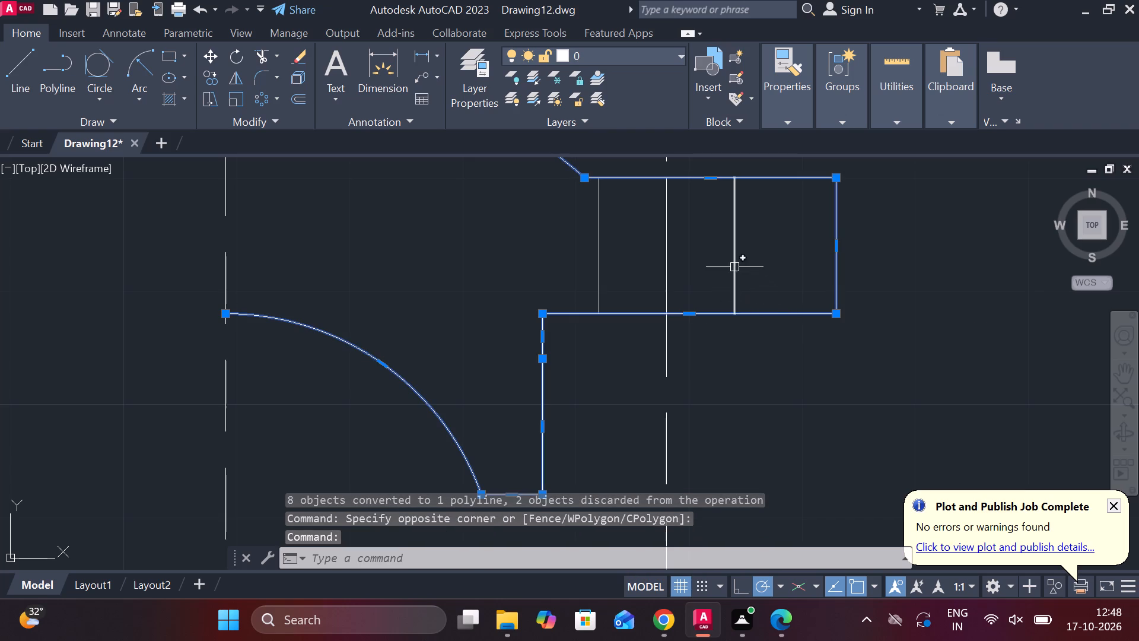
click(734, 267)
click(606, 271)
click(585, 271)
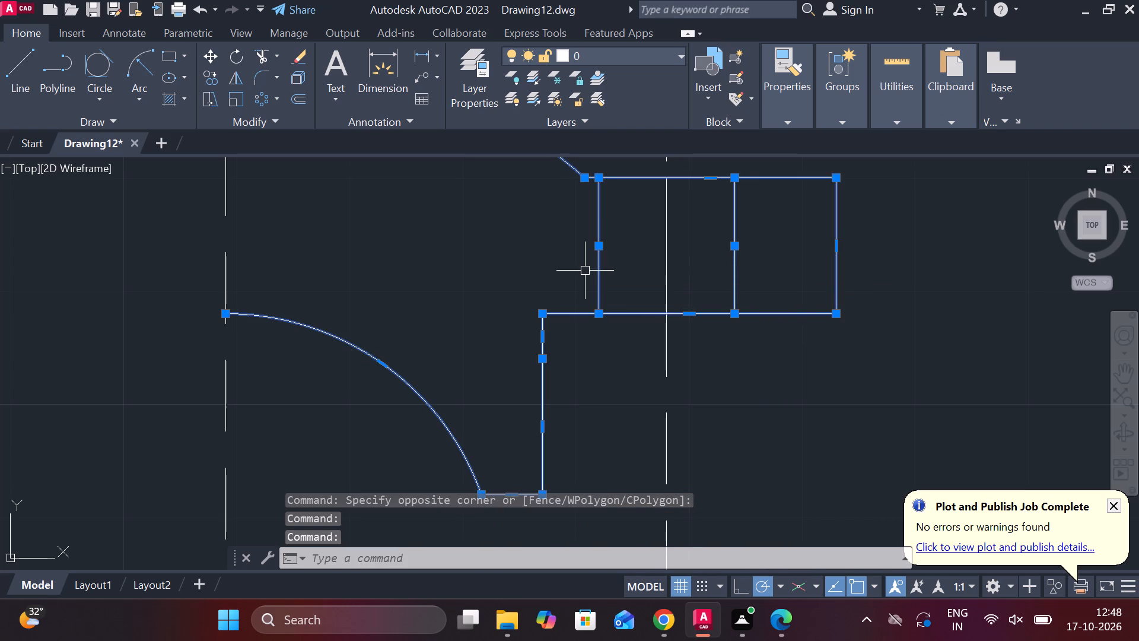
scroll(603, 285, down, 1)
scroll(685, 345, down, 1)
text(MI)
key(Return)
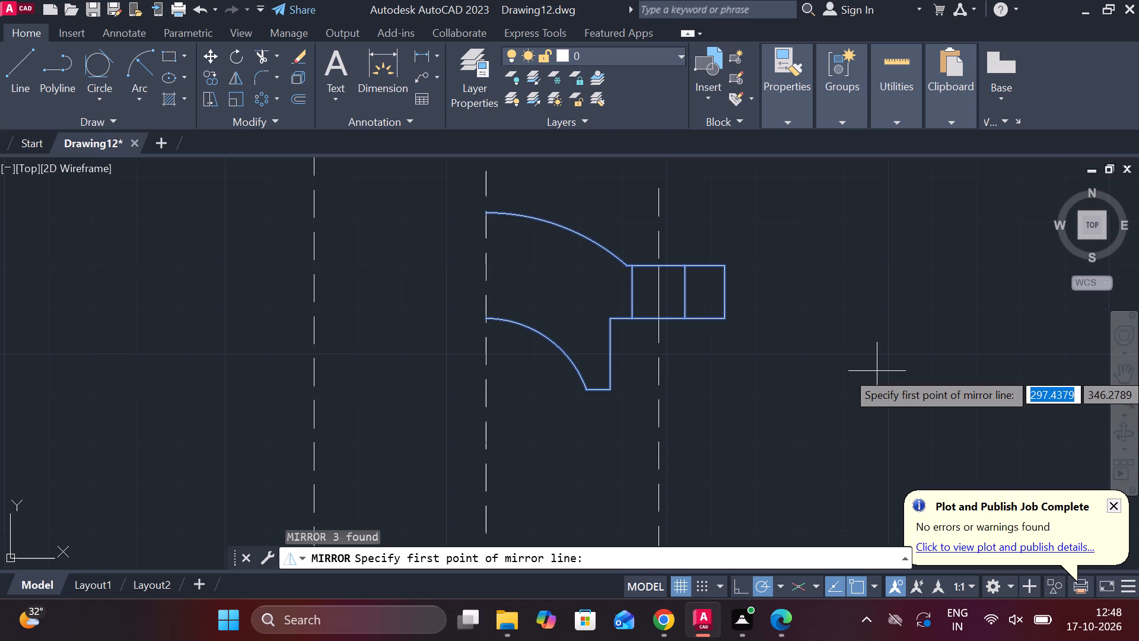
click(488, 322)
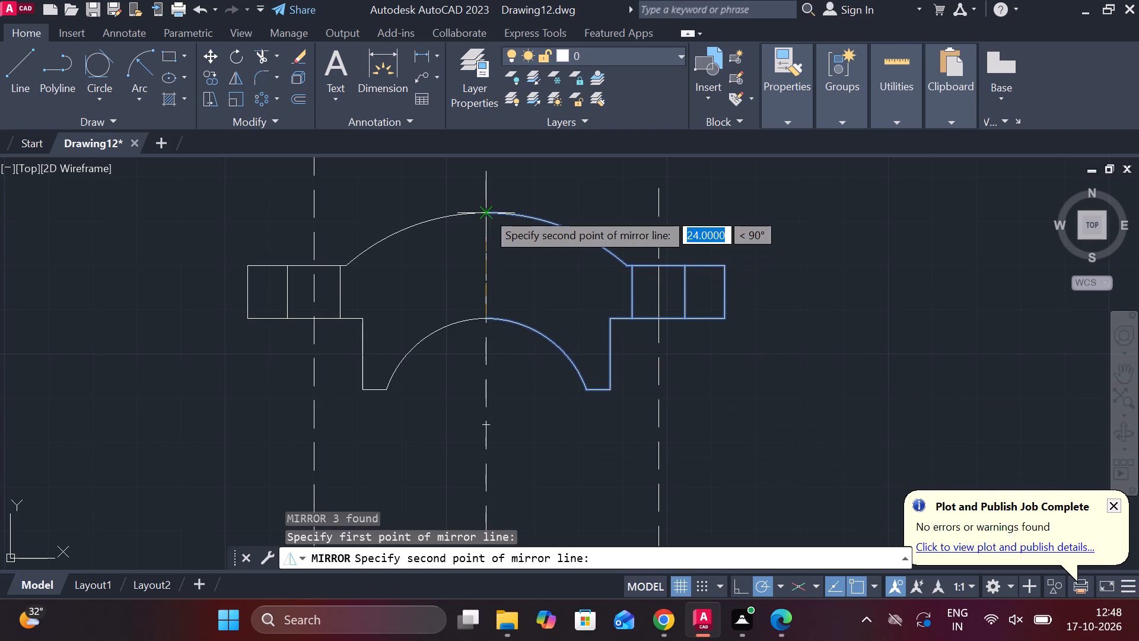
click(486, 211)
click(534, 275)
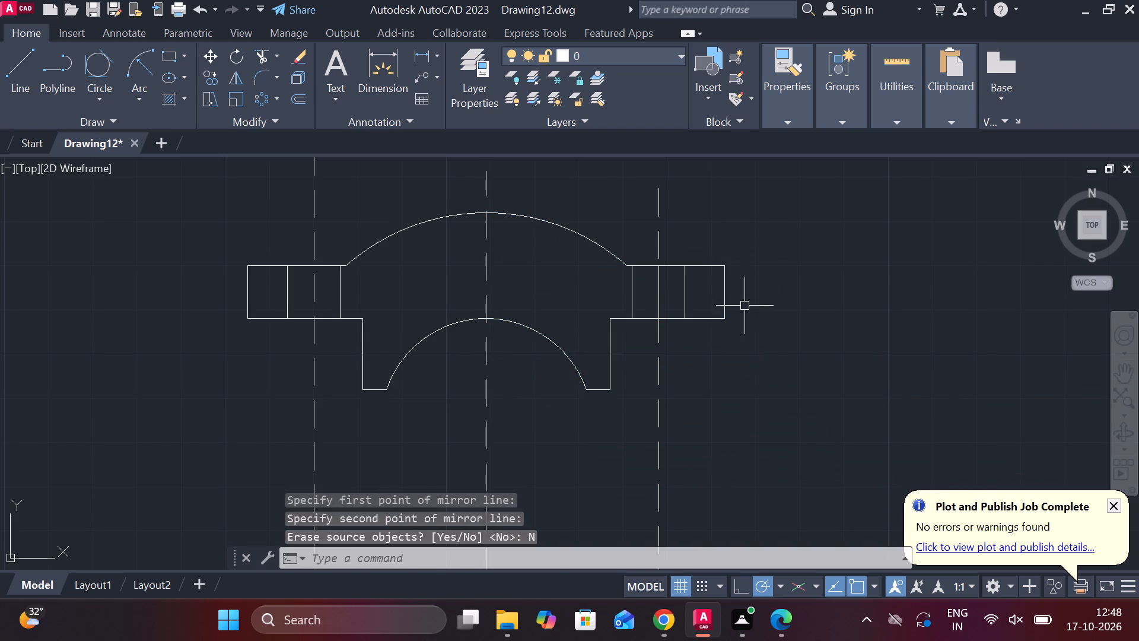
Draw a horizontal line rightward from the outer arc's topmost point on the centre line.
scroll(763, 306, down, 1)
middle_drag(768, 310, 782, 311)
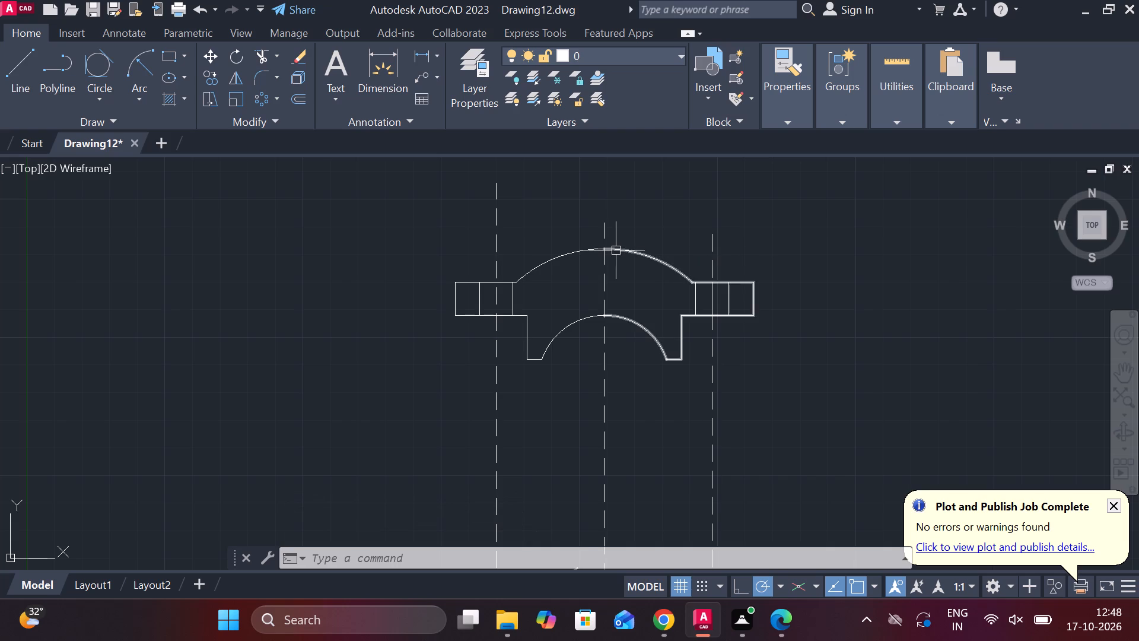
scroll(616, 251, up, 2)
key(l)
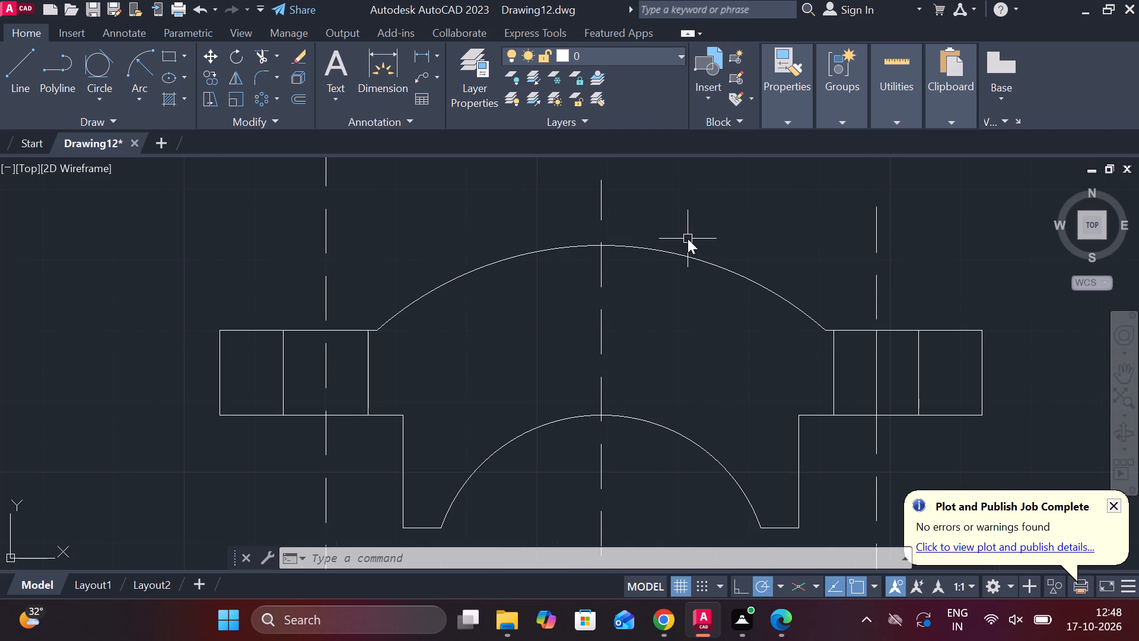
key(Return)
click(606, 249)
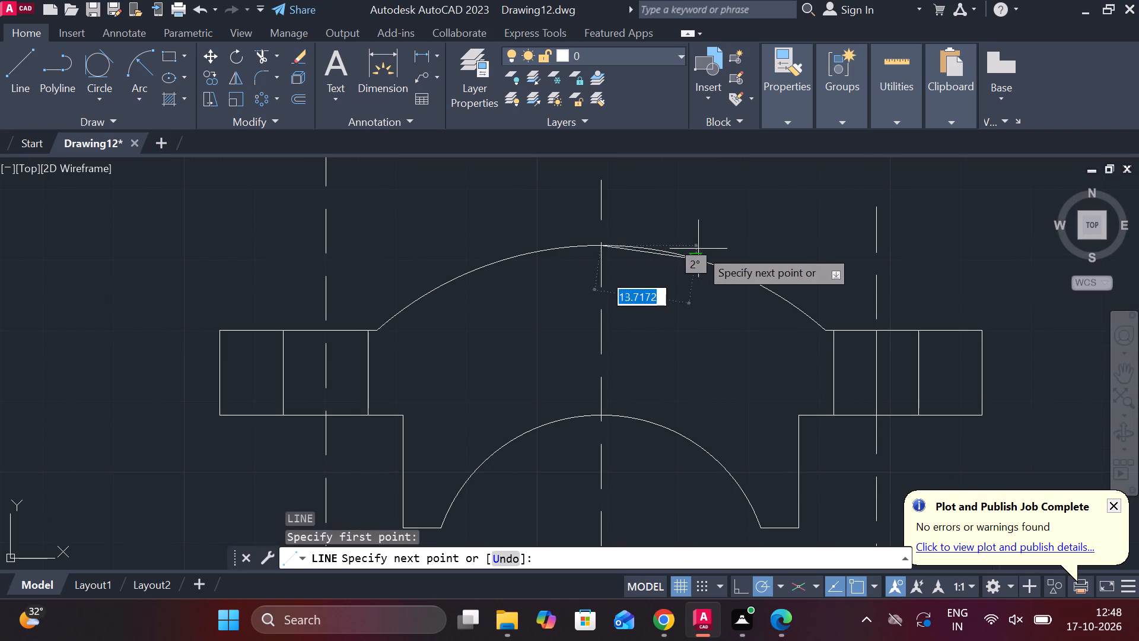
click(731, 242)
key(Escape)
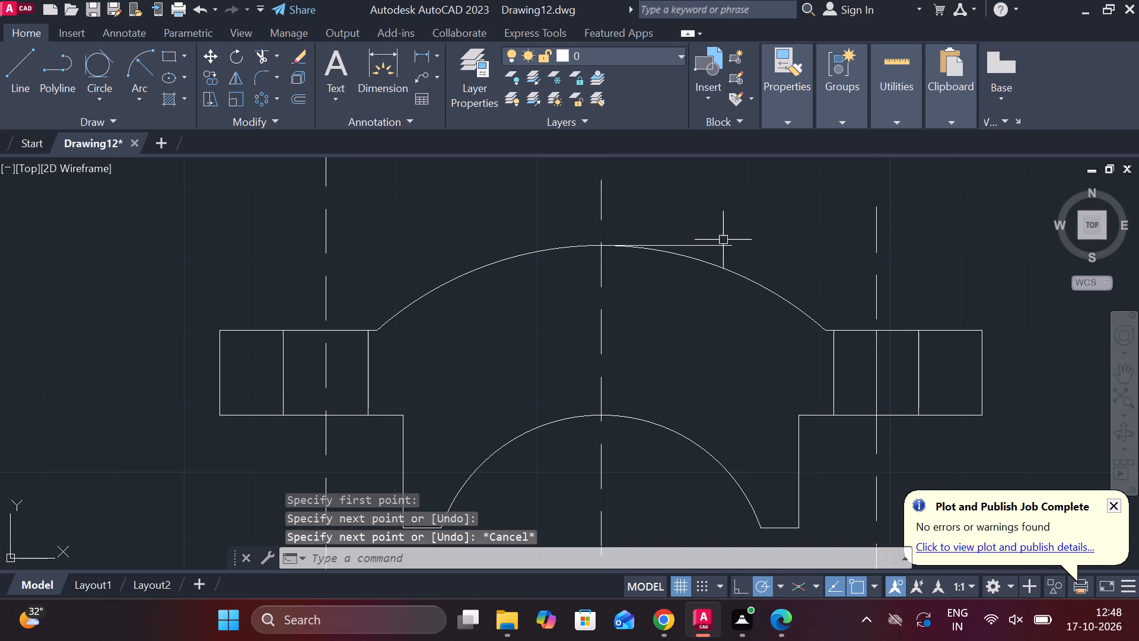
Offset the horizontal line at the outer arc's top 16 downward.
click(723, 245)
key(o)
key(Return)
key(Return)
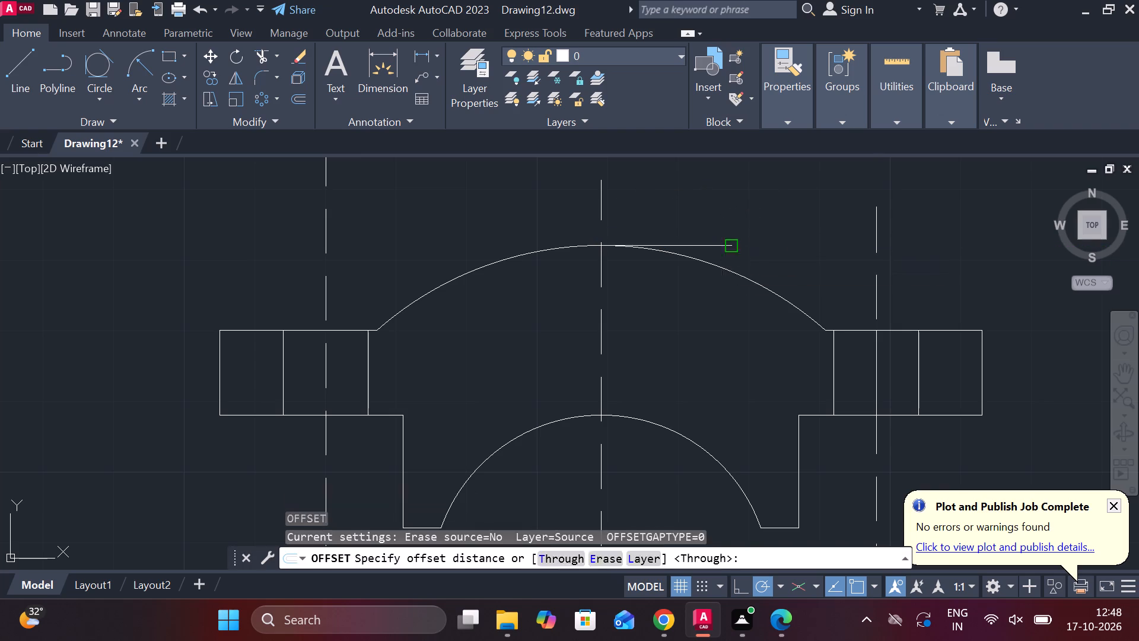
text(16)
key(Return)
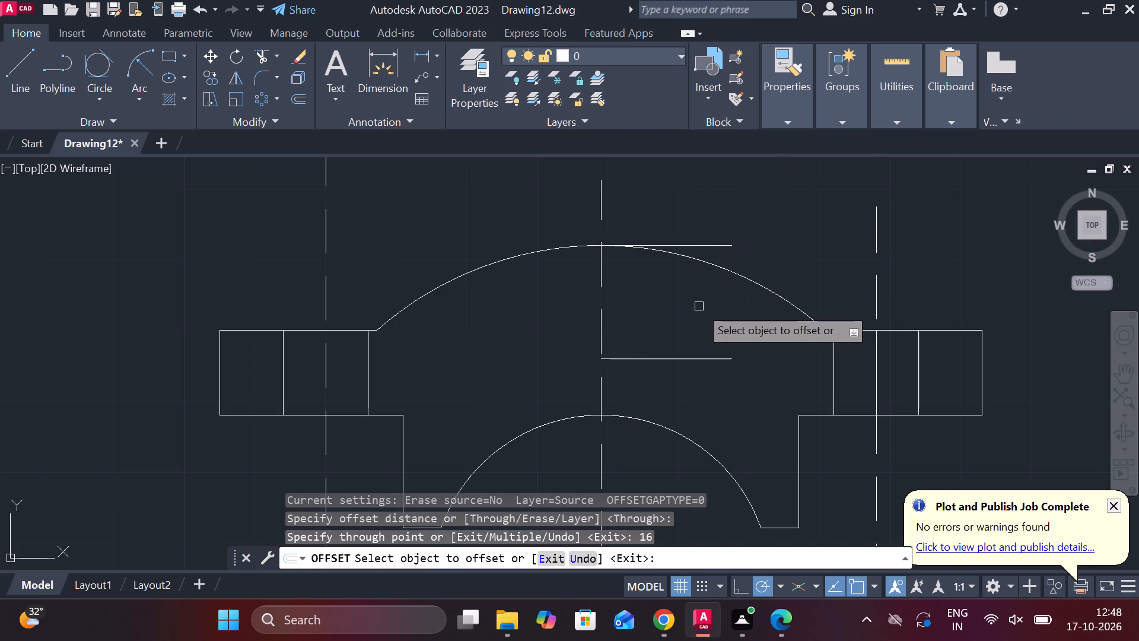
key(Escape)
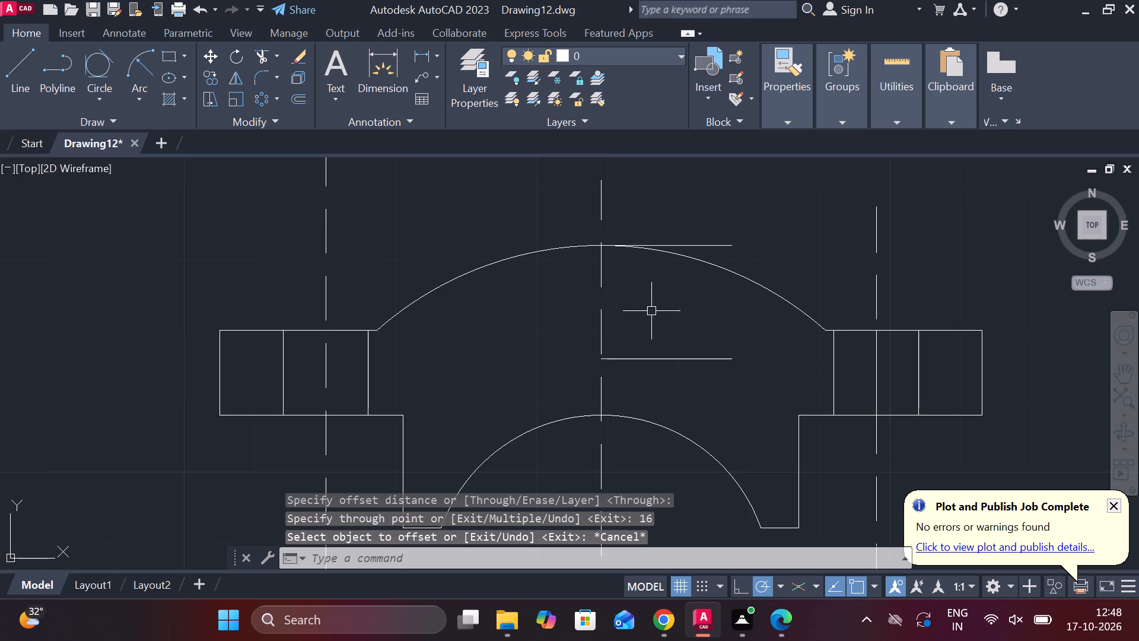
Draw a vertical line along the centre line from the outer arc's top down to the lower horizontal line.
scroll(611, 425, down, 1)
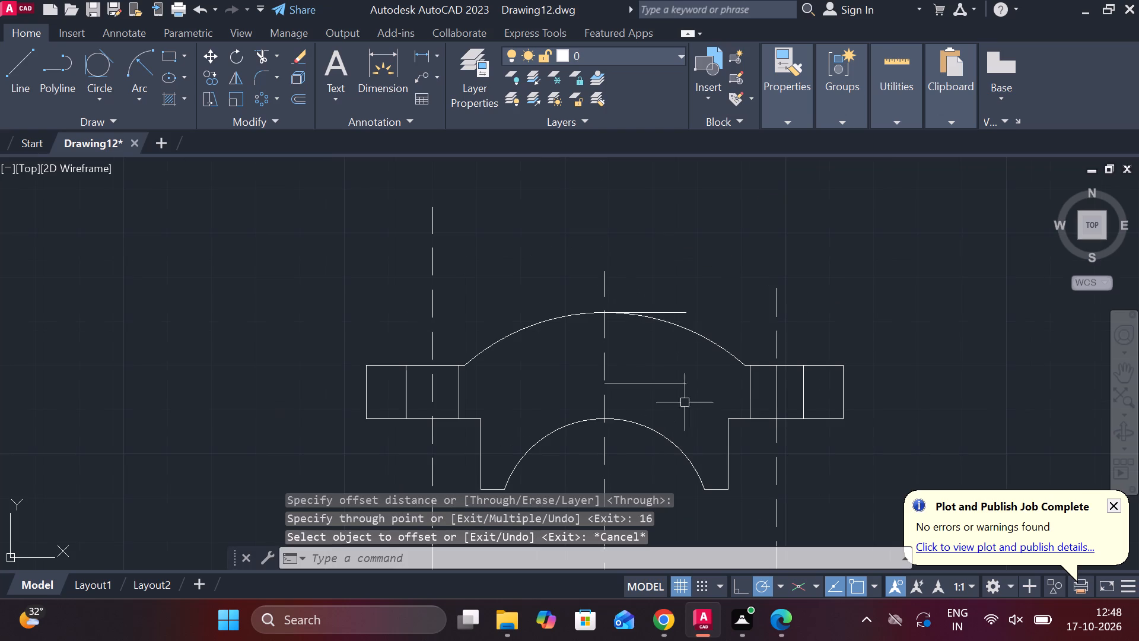
scroll(689, 391, up, 1)
key(l)
key(Return)
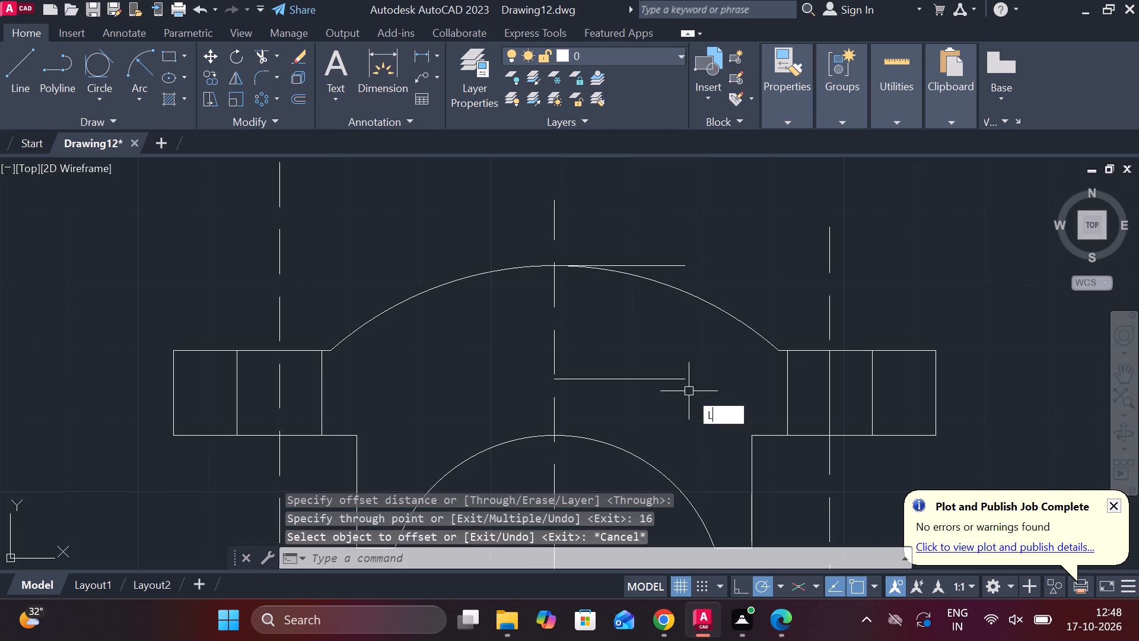
click(552, 264)
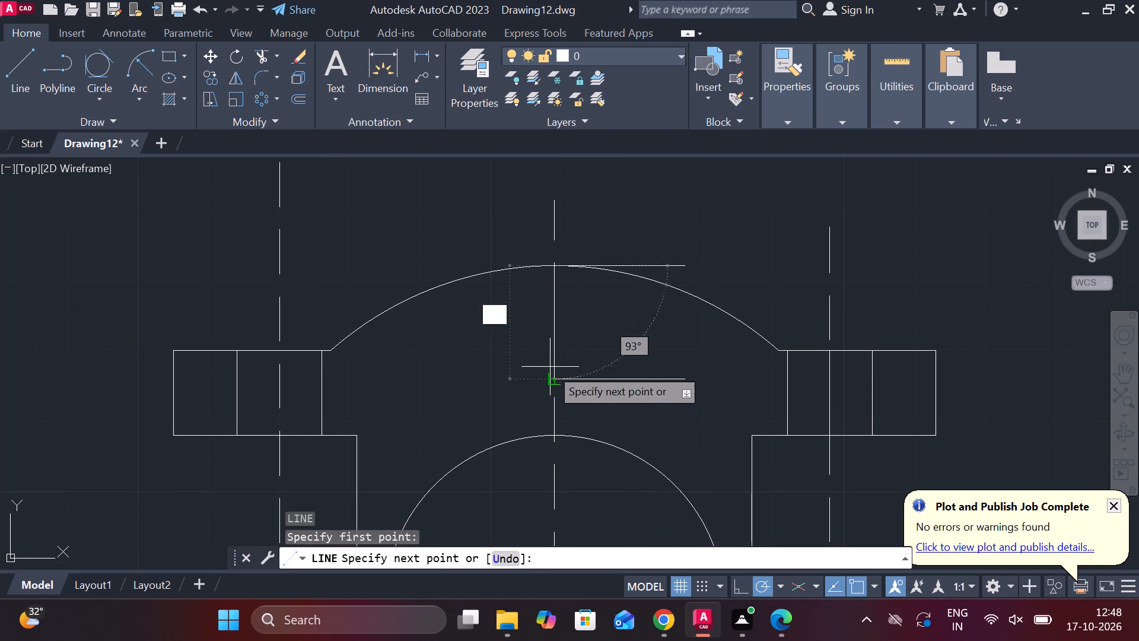
click(554, 378)
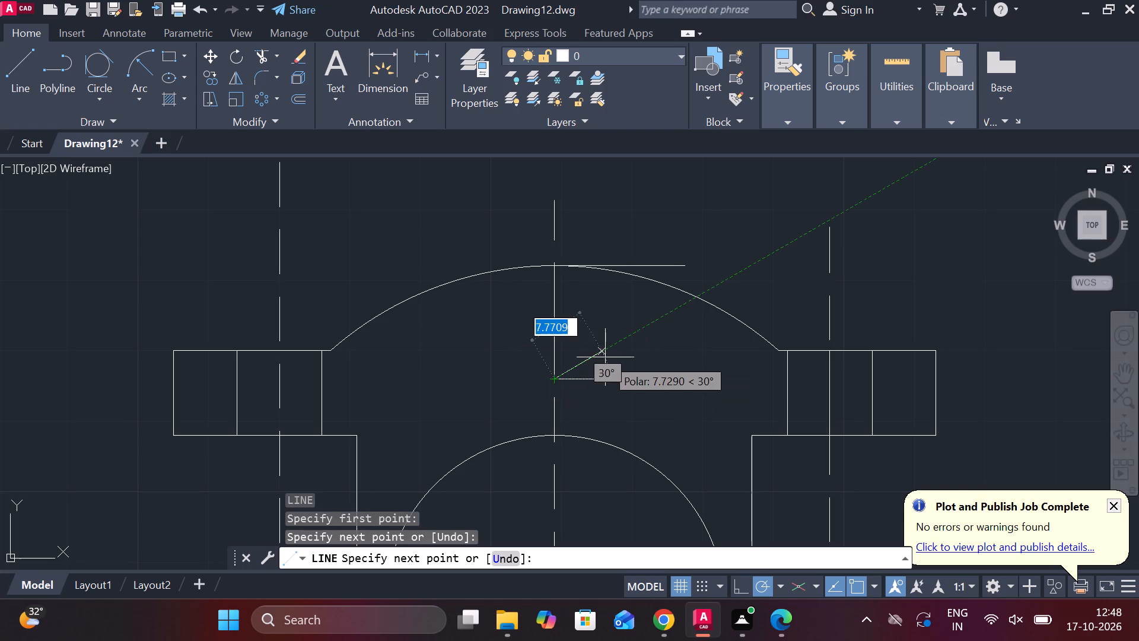
key(Escape)
Offset the short solid vertical line on the centre line by 4 to each side.
click(553, 315)
key(o)
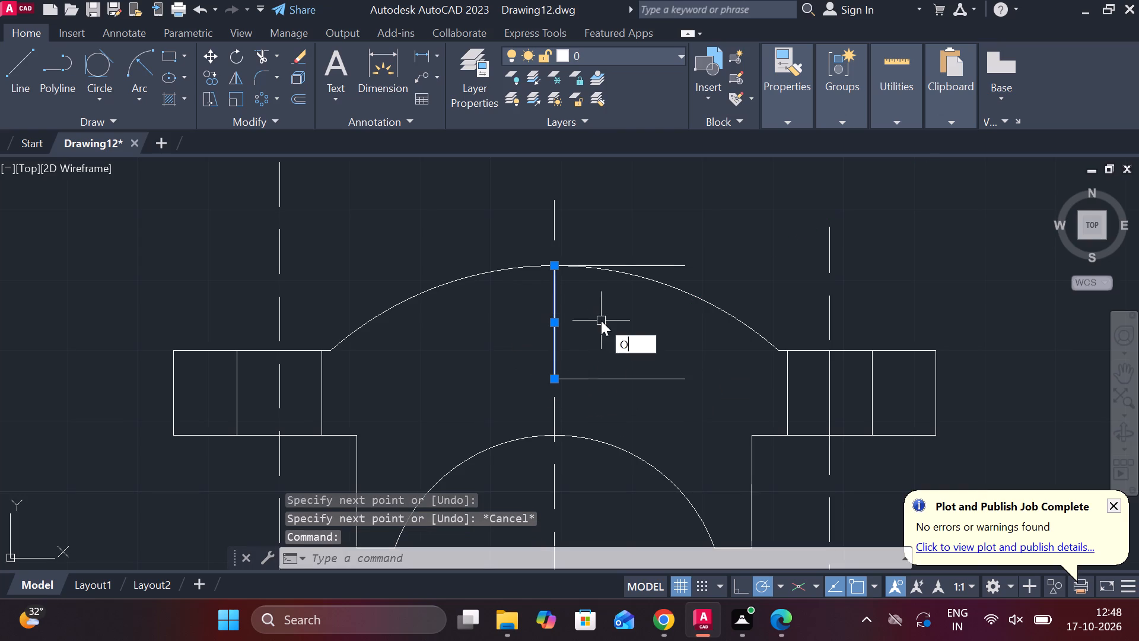
key(Return)
key(Return)
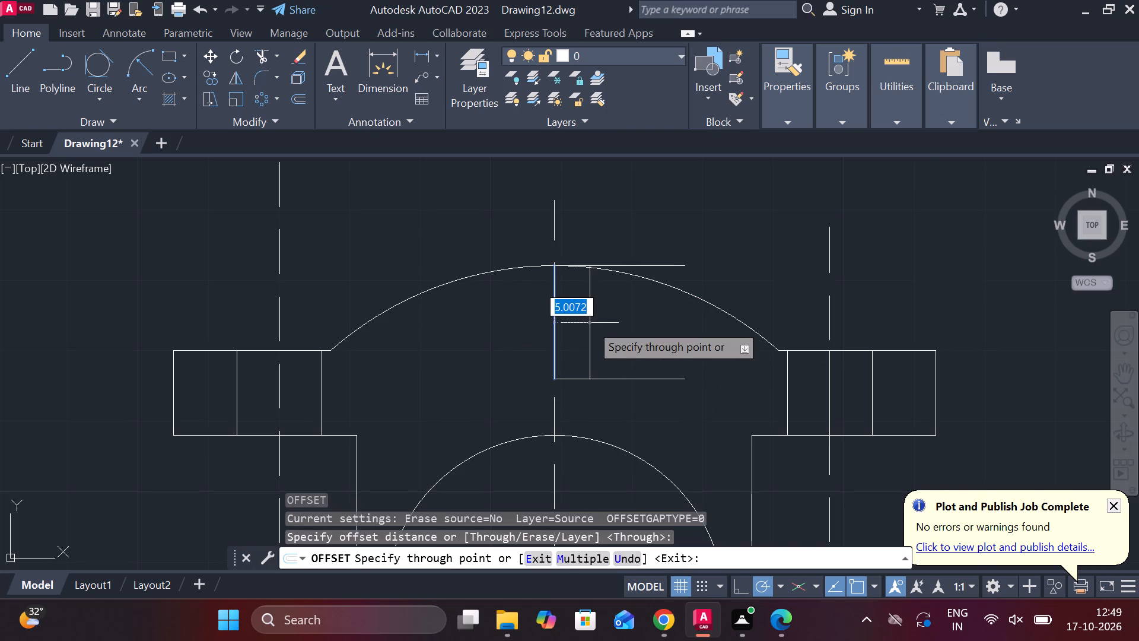
key(4)
key(space)
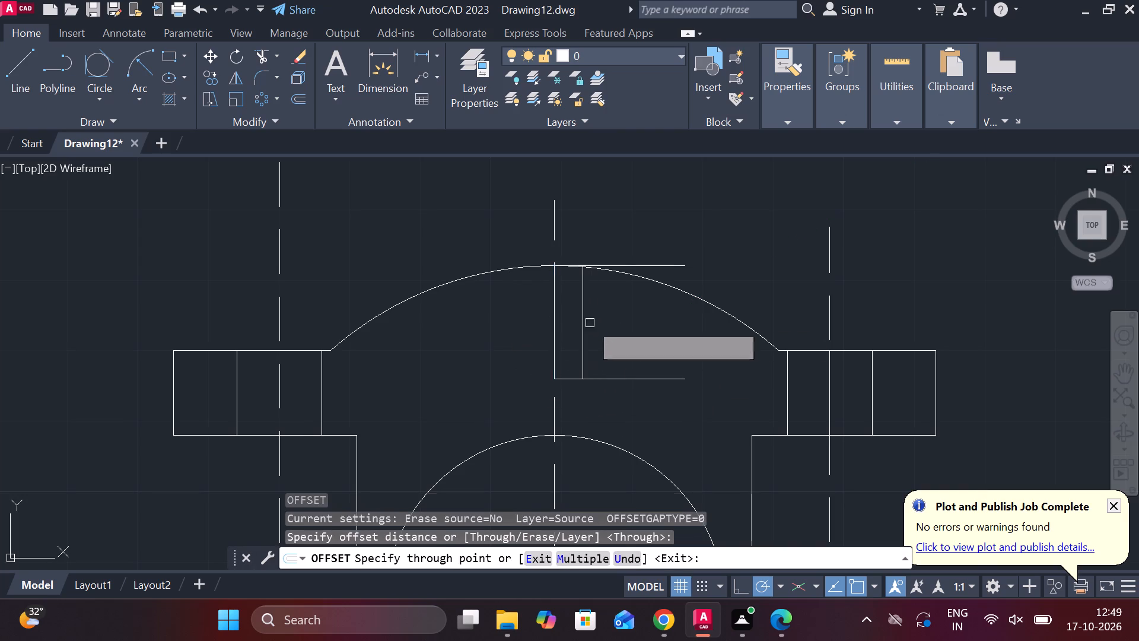
click(553, 315)
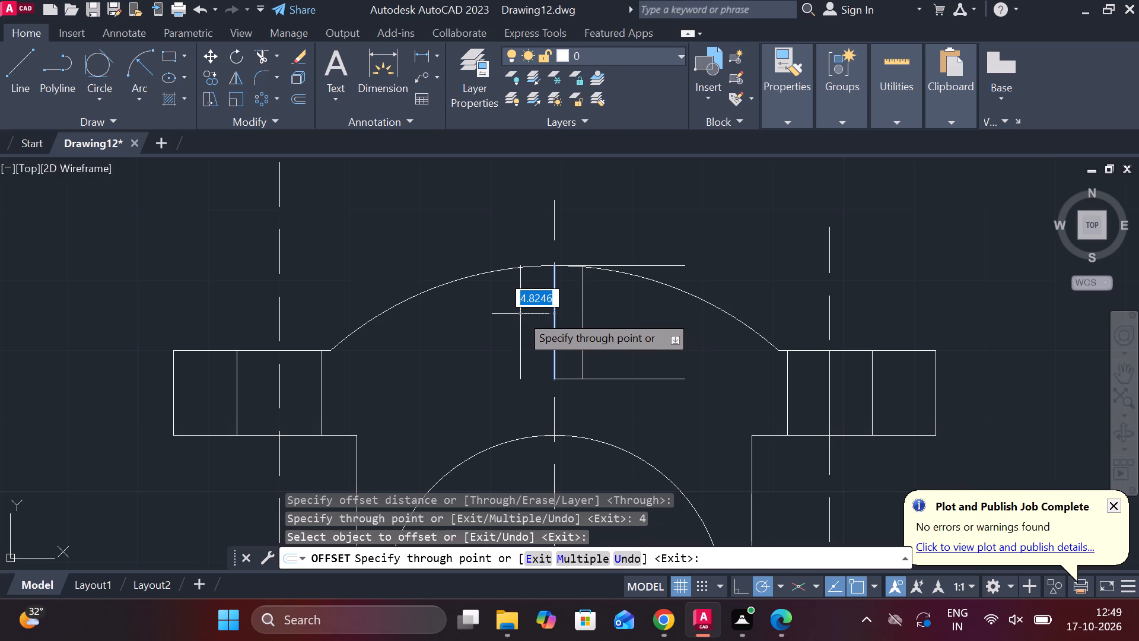
text(4)
key(space)
key(Escape)
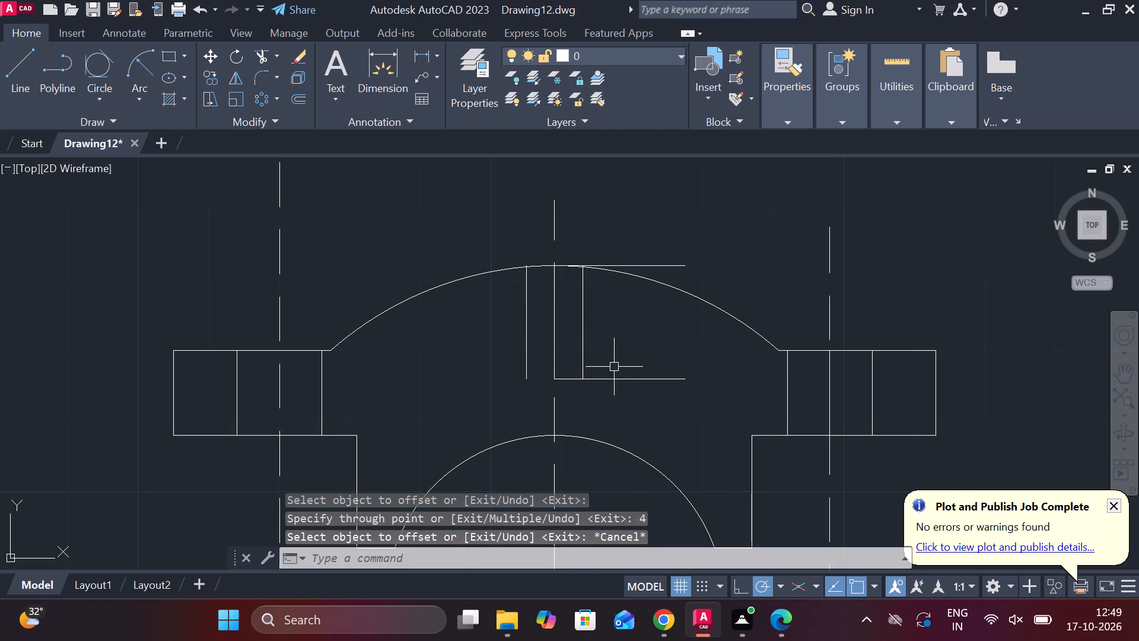
Stretch the left end of the lower horizontal line leftward past the left offset vertical line.
click(612, 383)
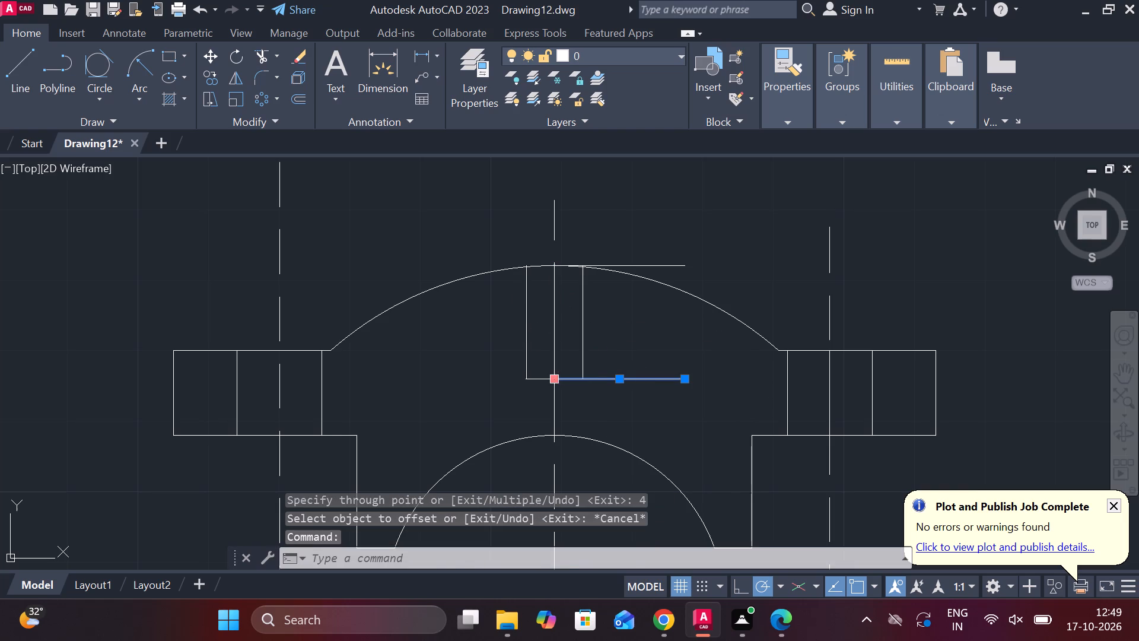
click(554, 379)
click(483, 379)
key(Escape)
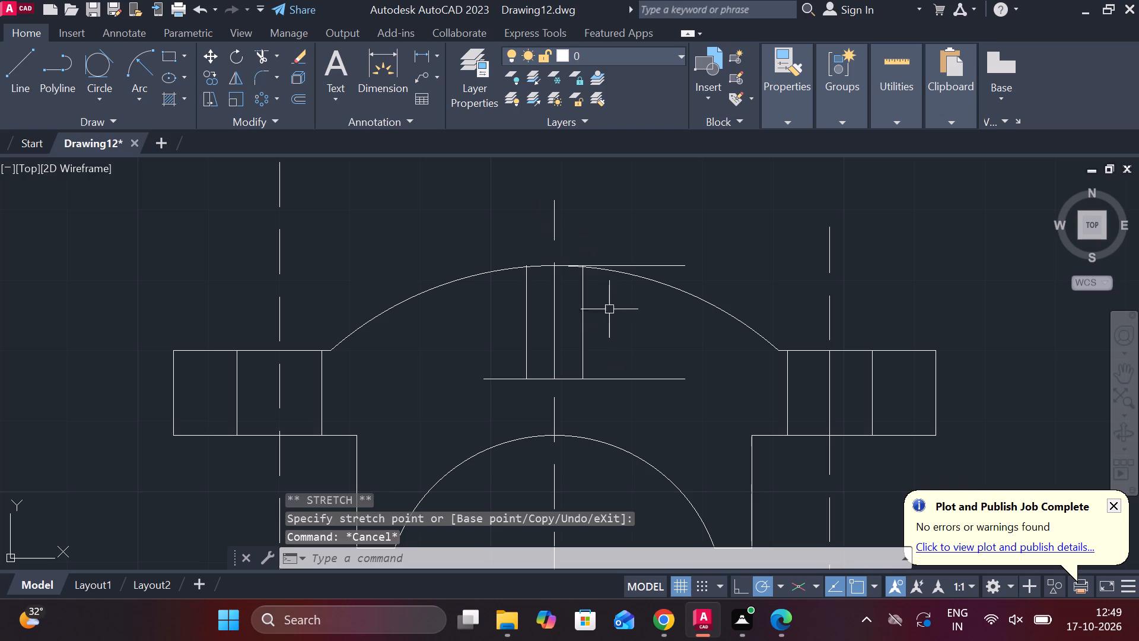
Erase the solid vertical line on the centre line between the outer arc's top and the lower horizontal line.
click(554, 312)
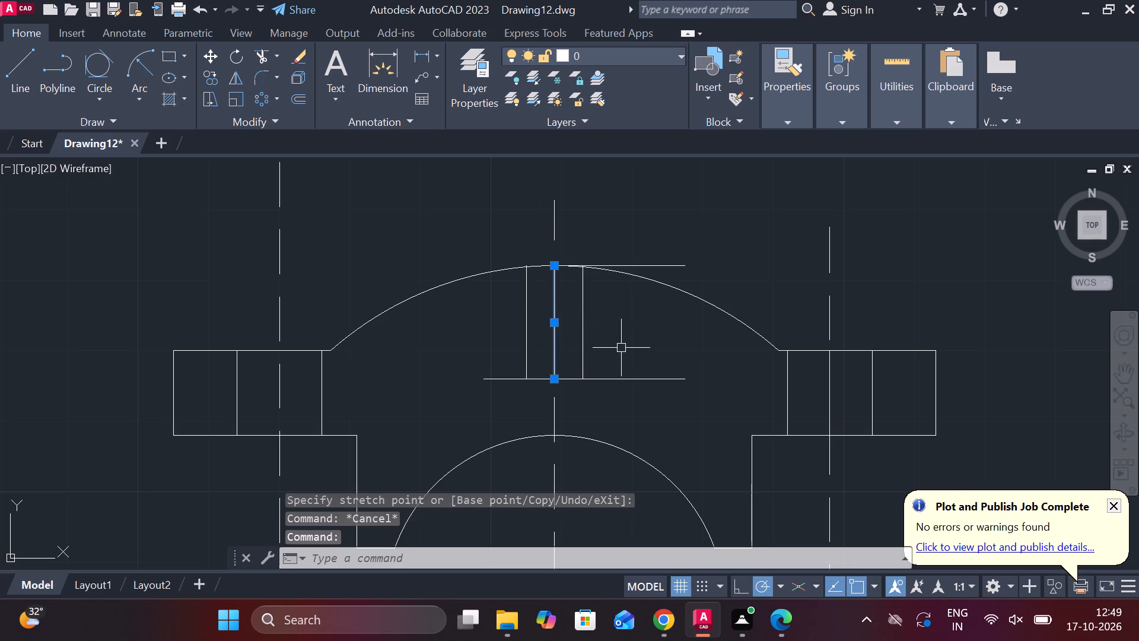
text(E)
key(space)
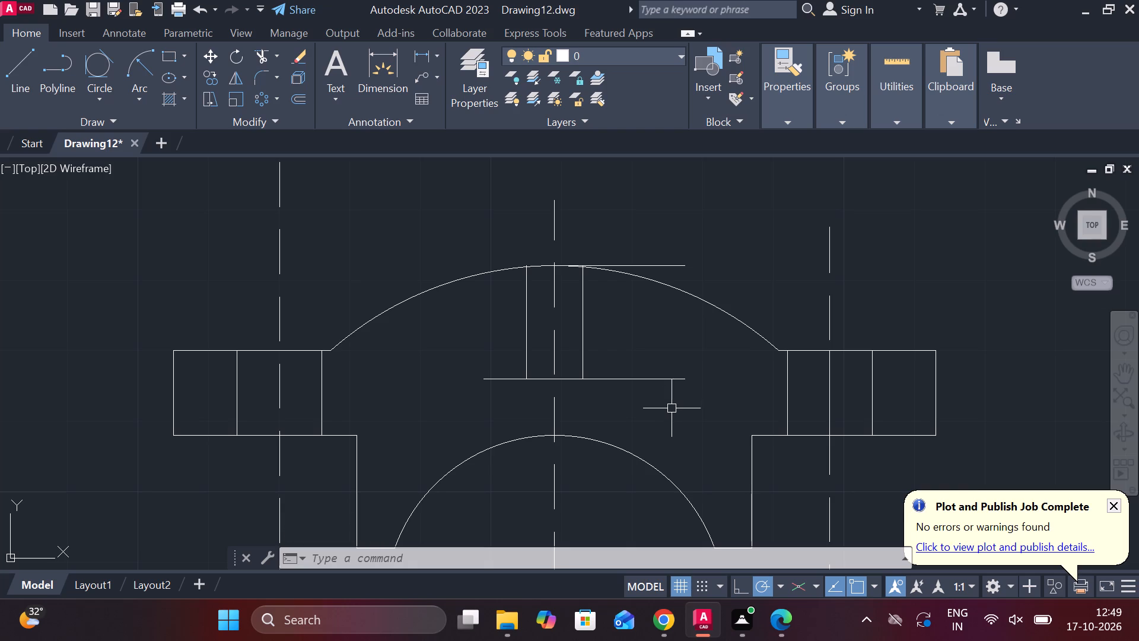
Draw a vertical line along the centre line from the inner arc's top up to the horizontal line above it.
middle_drag(612, 413, 612, 392)
key(l)
key(Return)
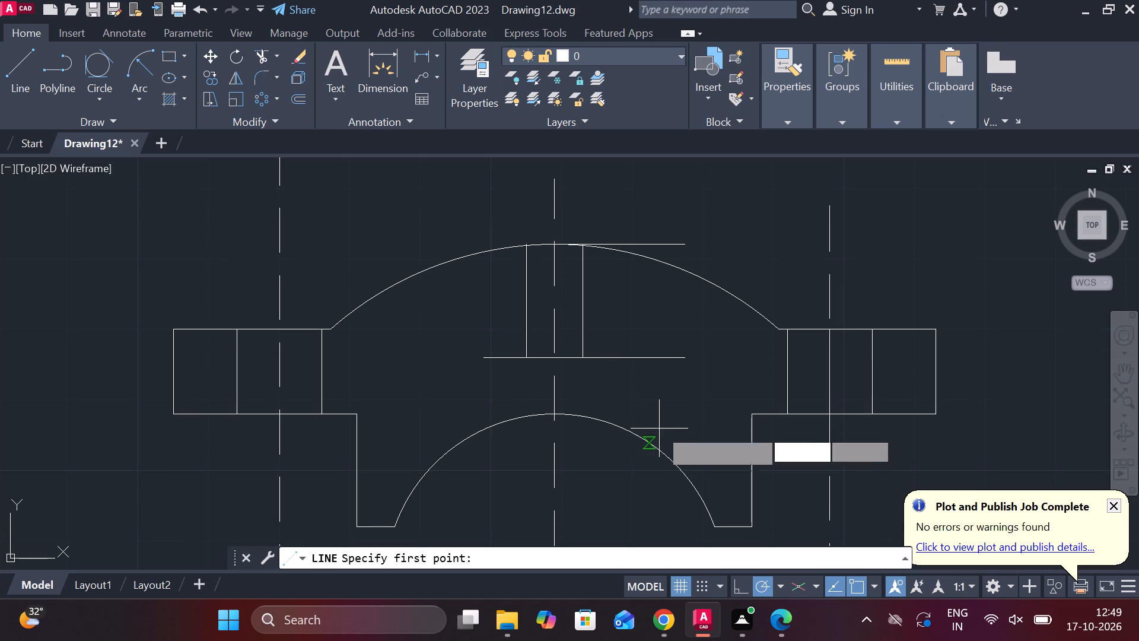
scroll(551, 414, up, 1)
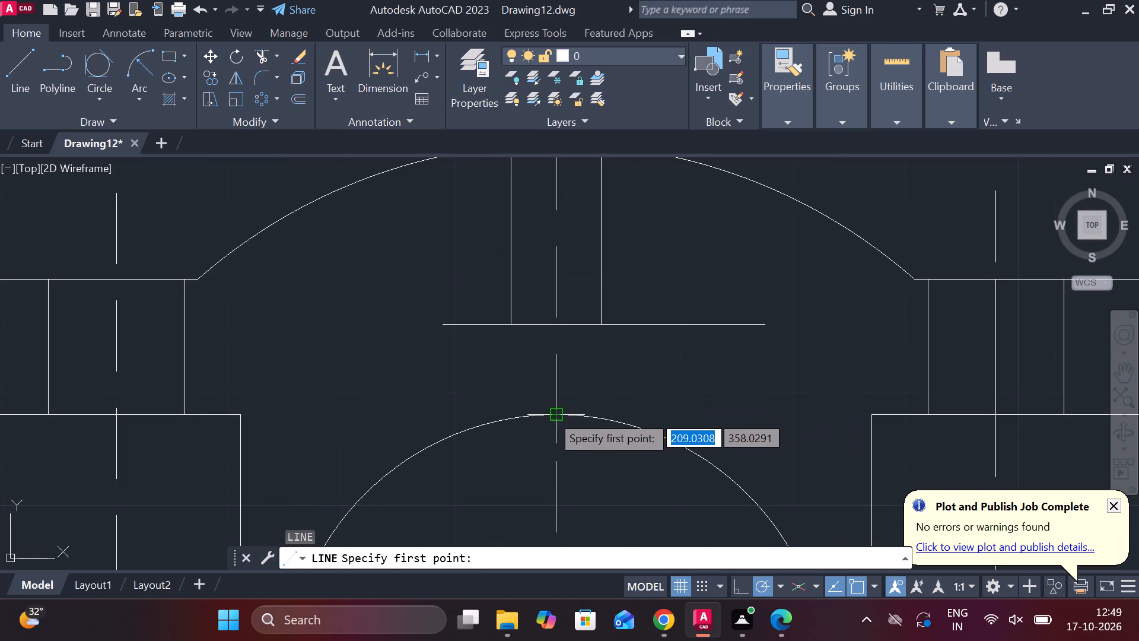
click(551, 414)
click(555, 326)
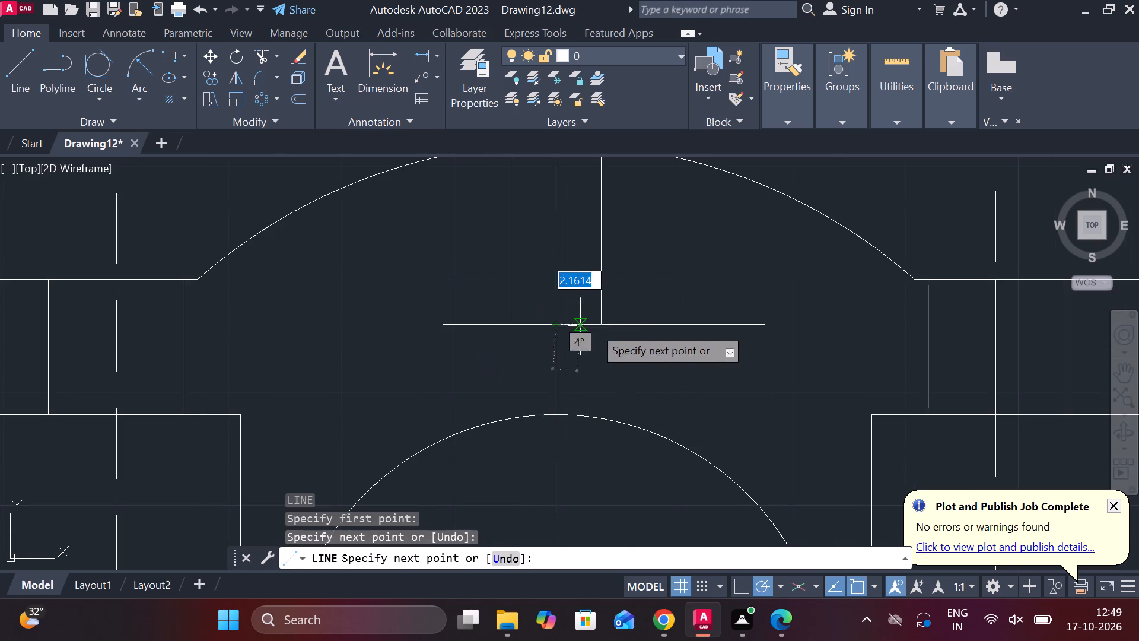
key(Escape)
Offset the short solid vertical line above the inner arc by 3 to each side.
click(554, 360)
key(o)
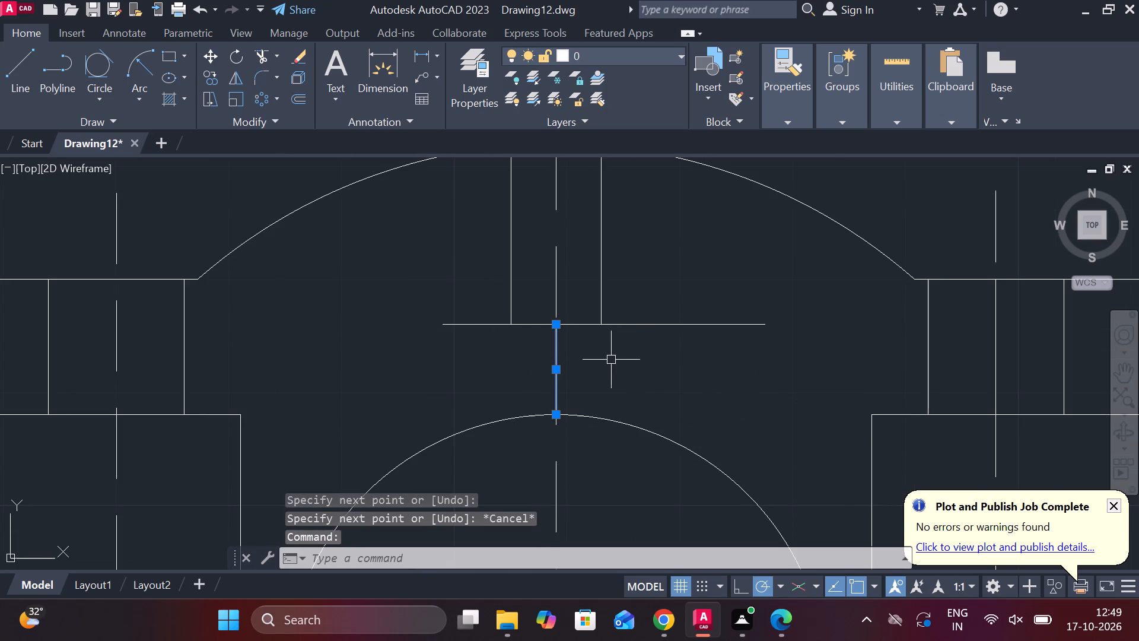
key(Return)
key(Return)
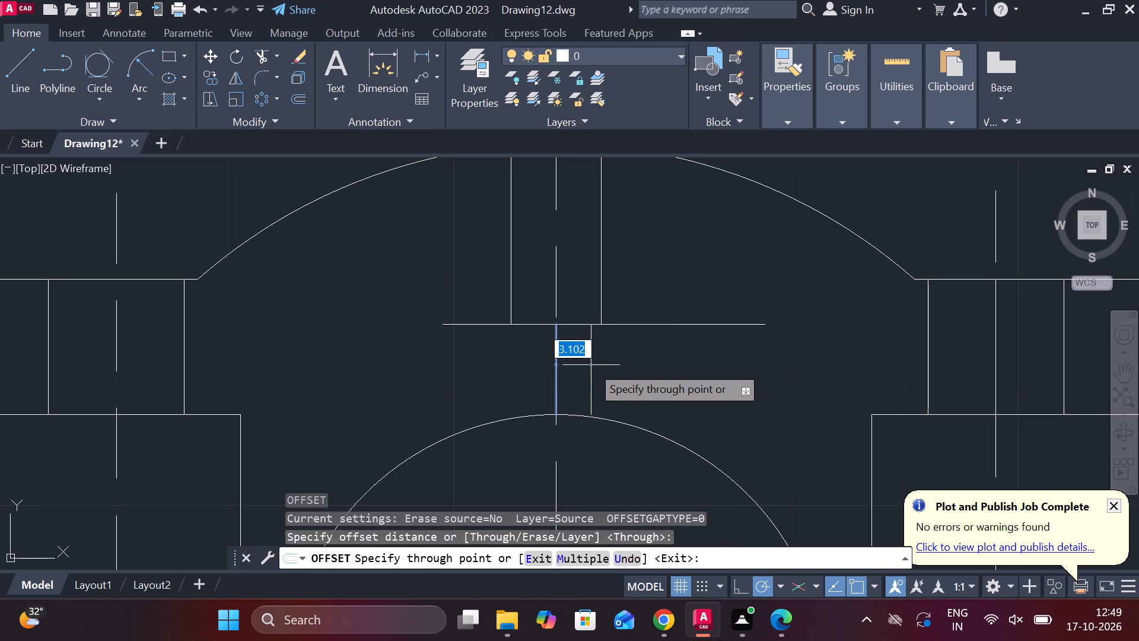
text(3)
key(space)
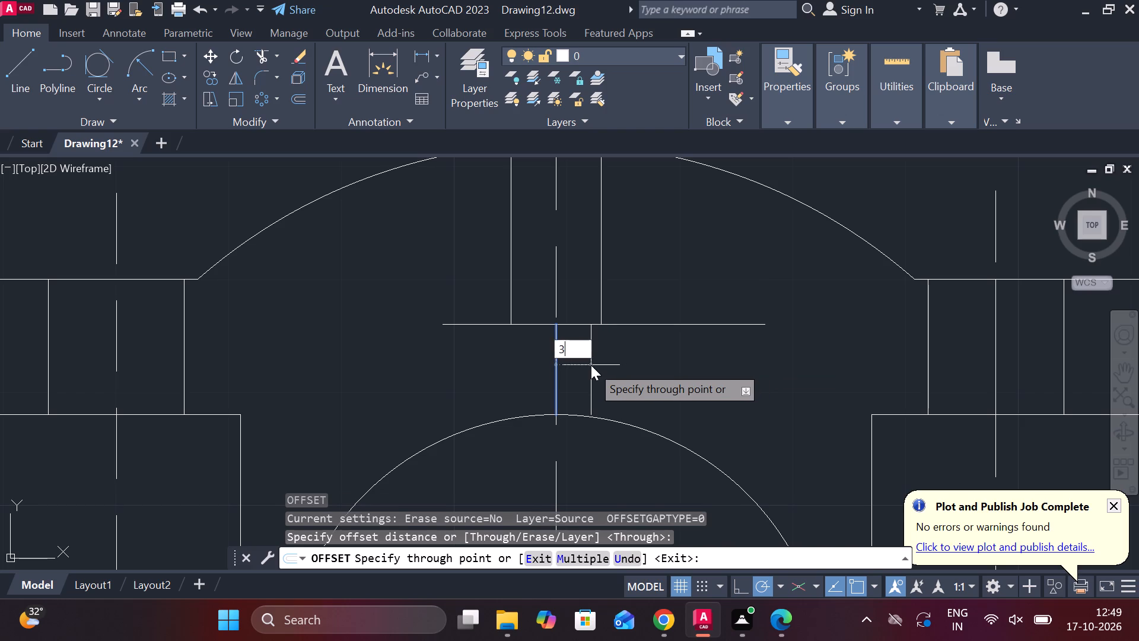
click(553, 363)
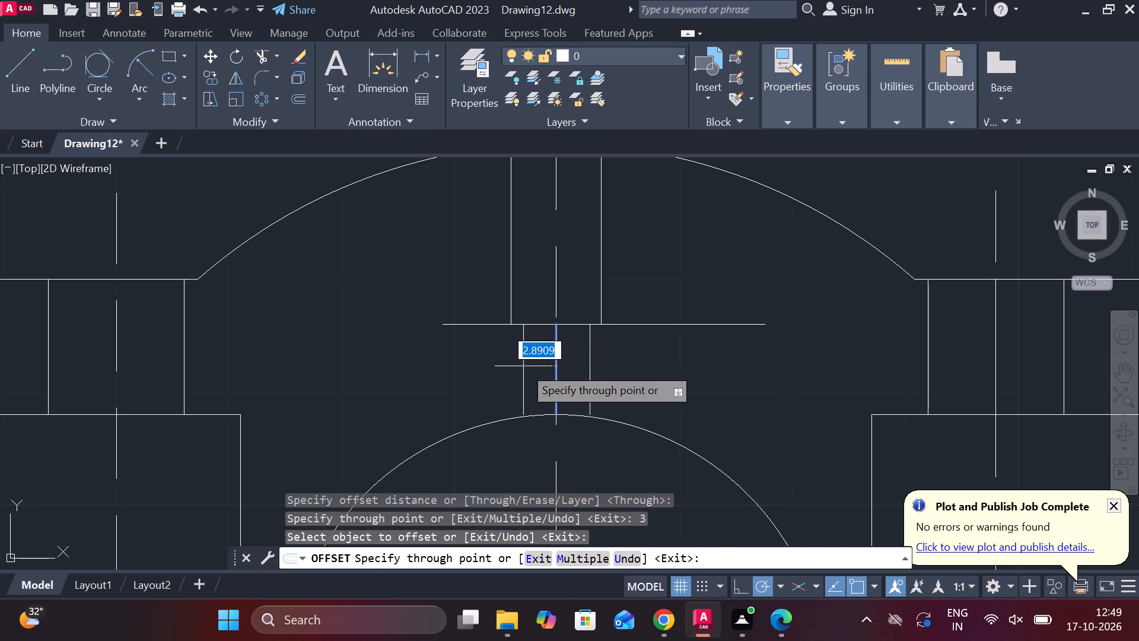
text(3)
key(space)
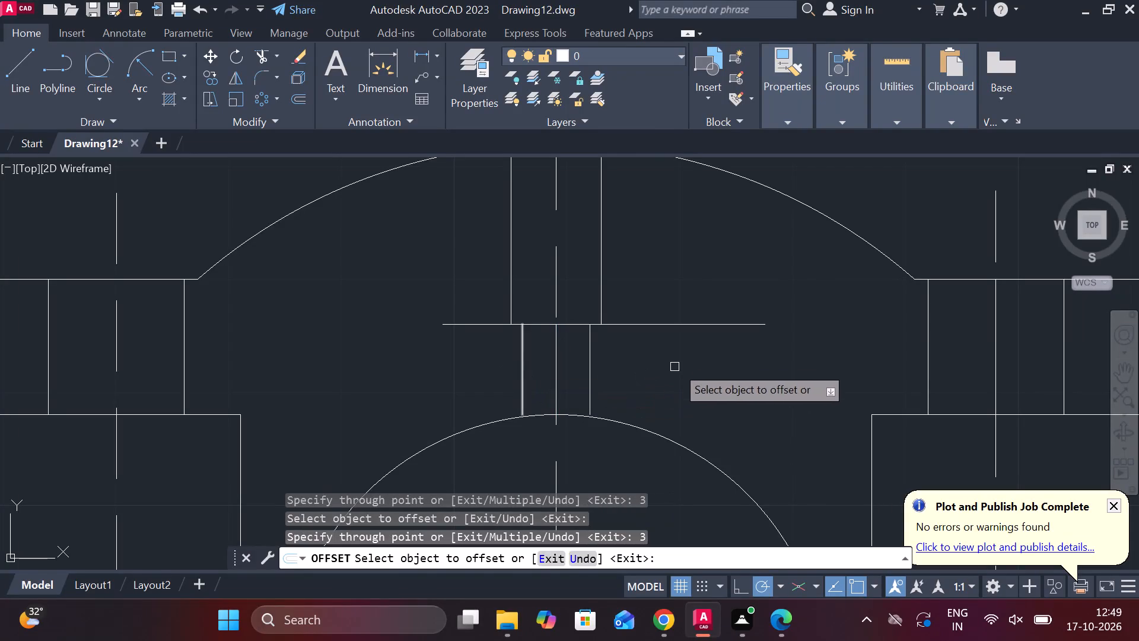
key(Escape)
Trim both ends of the horizontal step line that extend beyond the wider hole's sides.
text(TR)
key(space)
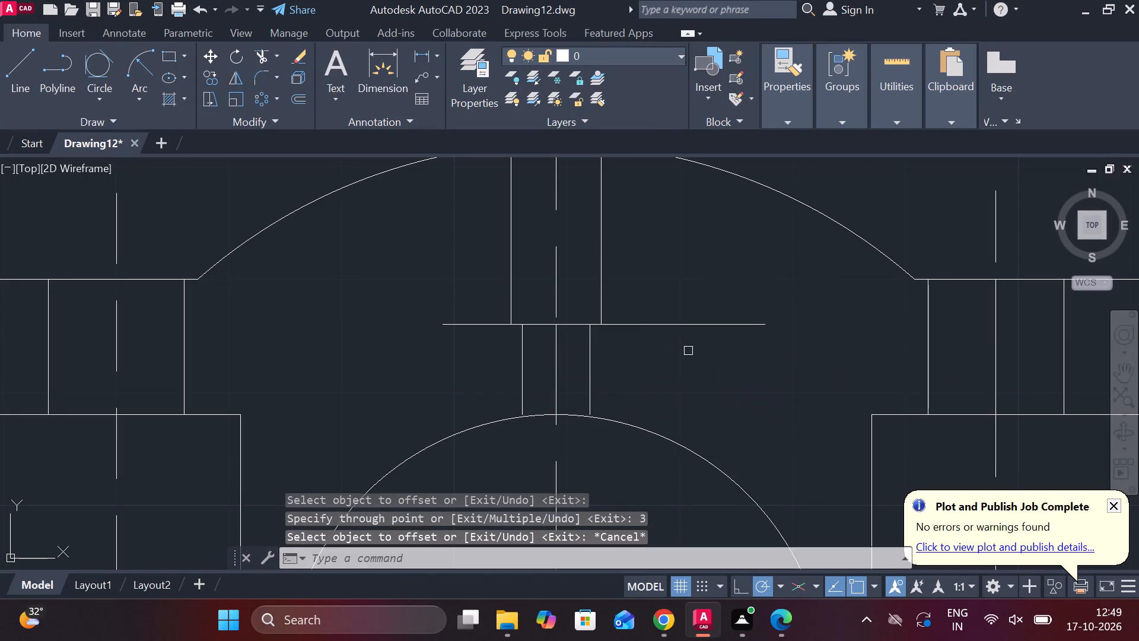
click(657, 326)
click(480, 326)
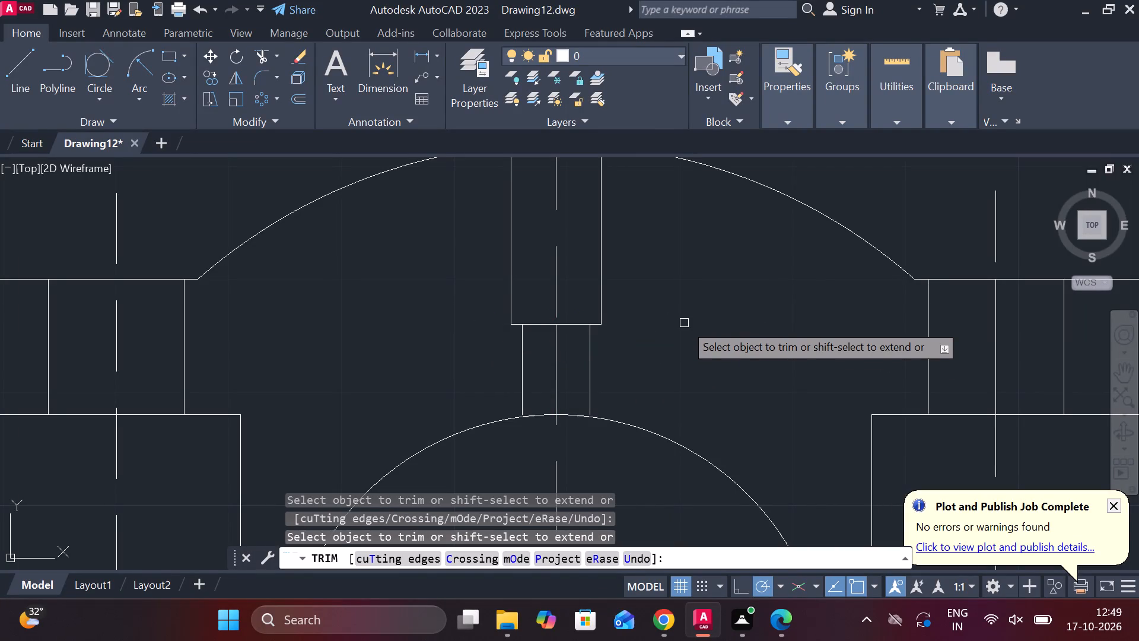
scroll(679, 323, up, 1)
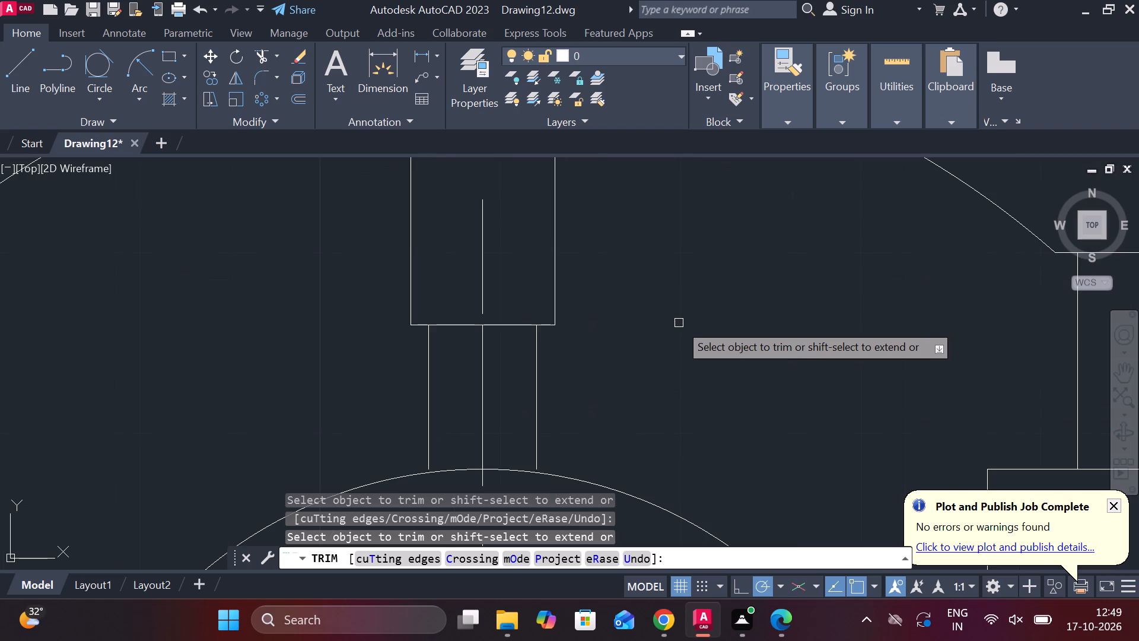
key(Escape)
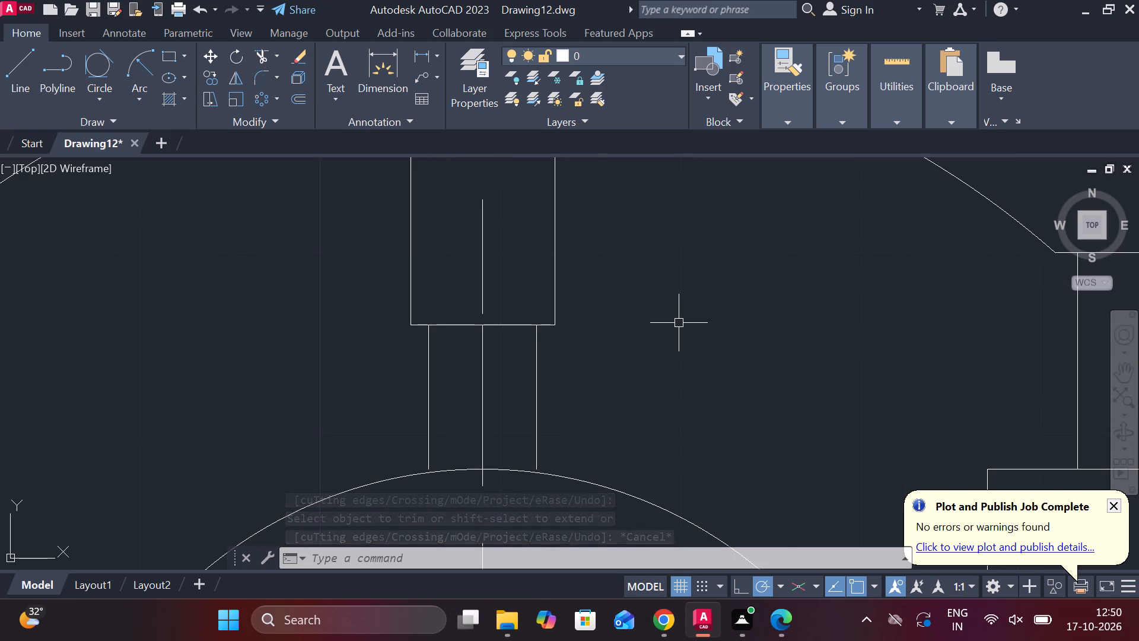
Trim the horizontal step line between the centre line and the narrow hole's right side.
scroll(679, 323, down, 3)
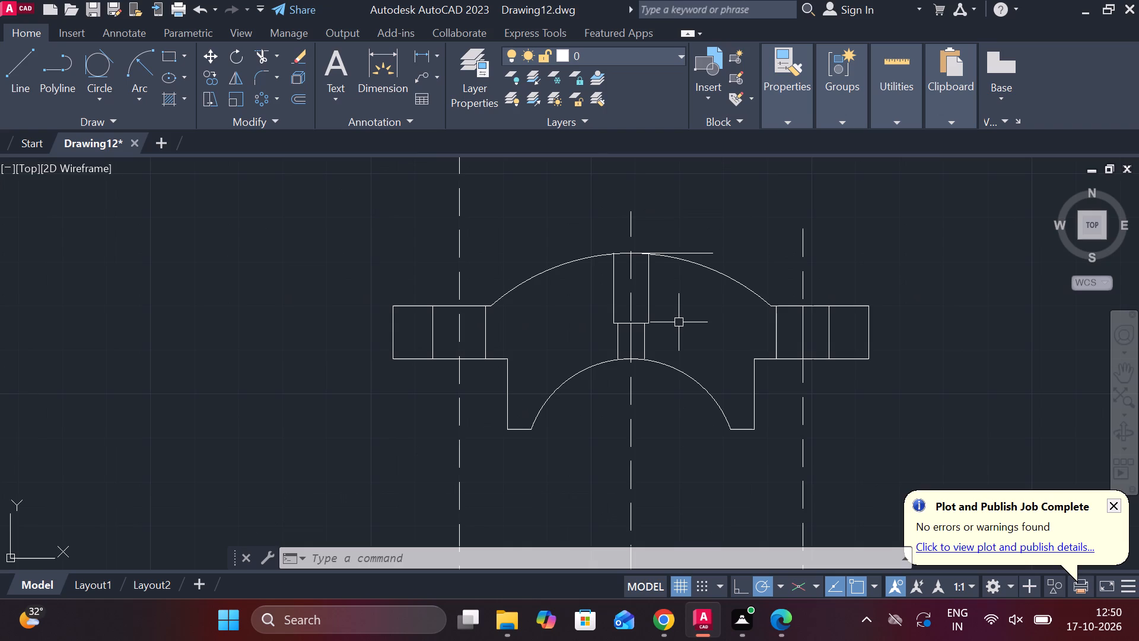
scroll(679, 322, up, 2)
key(Escape)
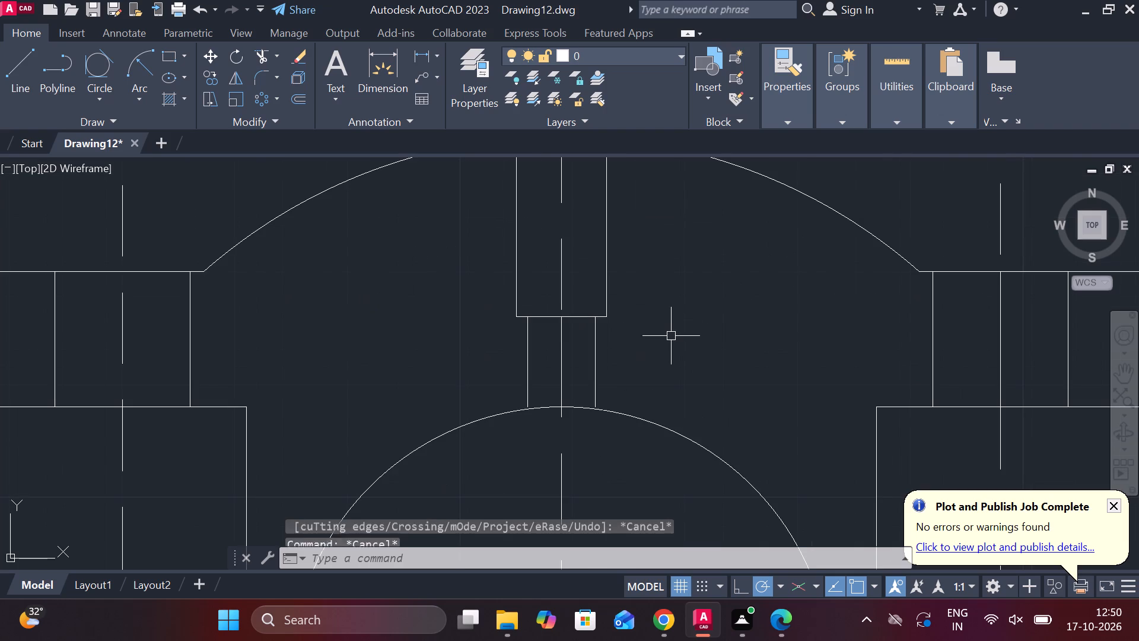
click(596, 322)
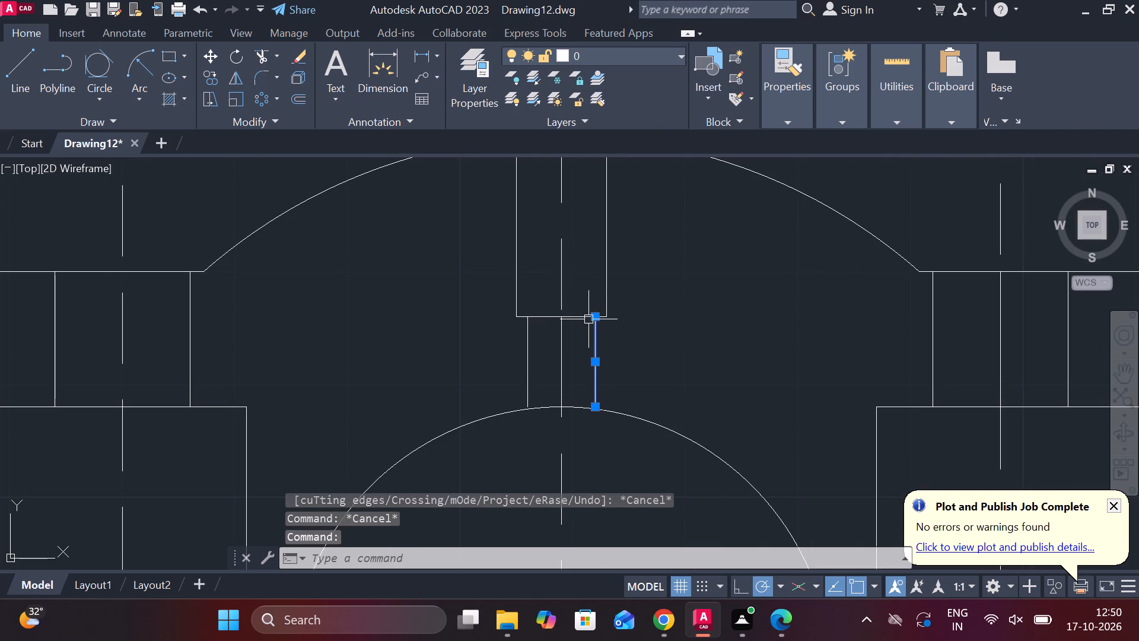
key(Escape)
text(TR)
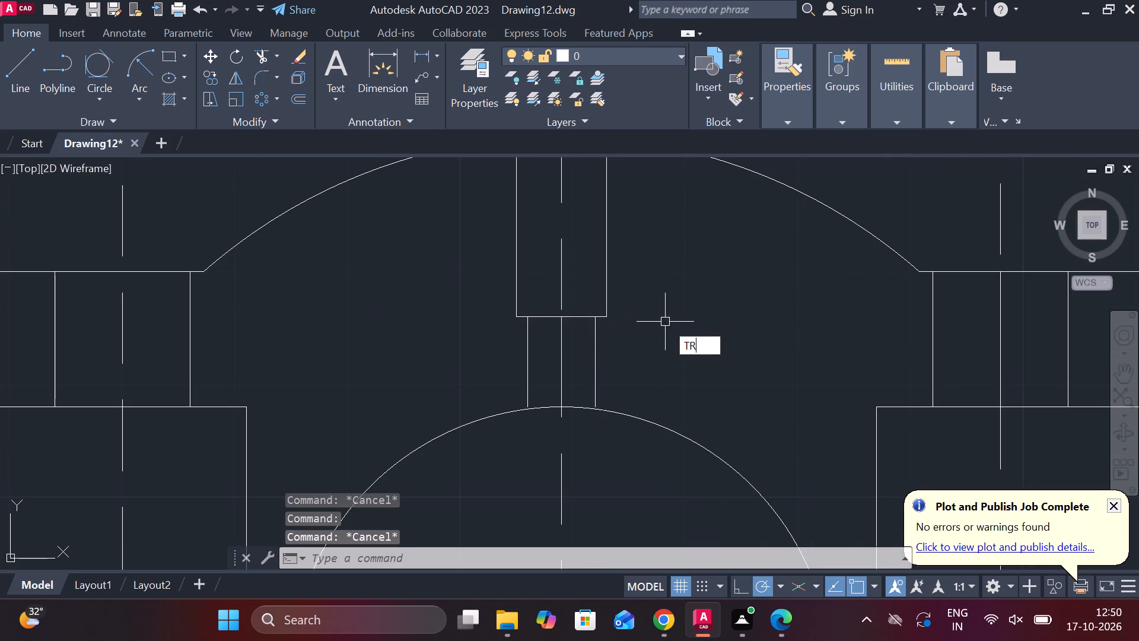
key(space)
click(580, 318)
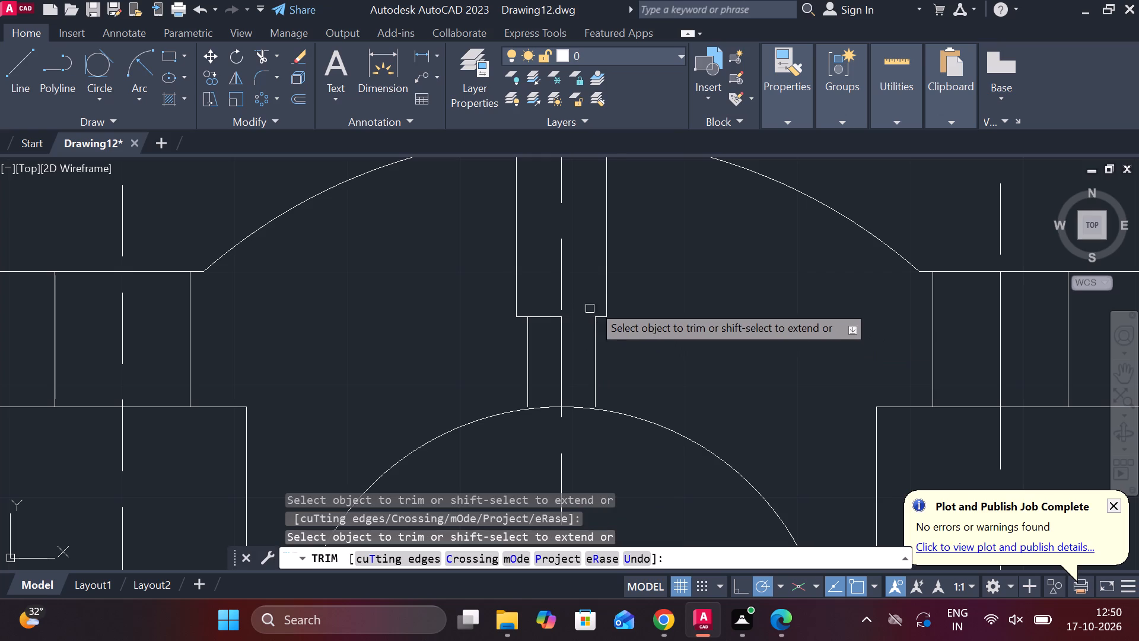
middle_drag(632, 325, 632, 348)
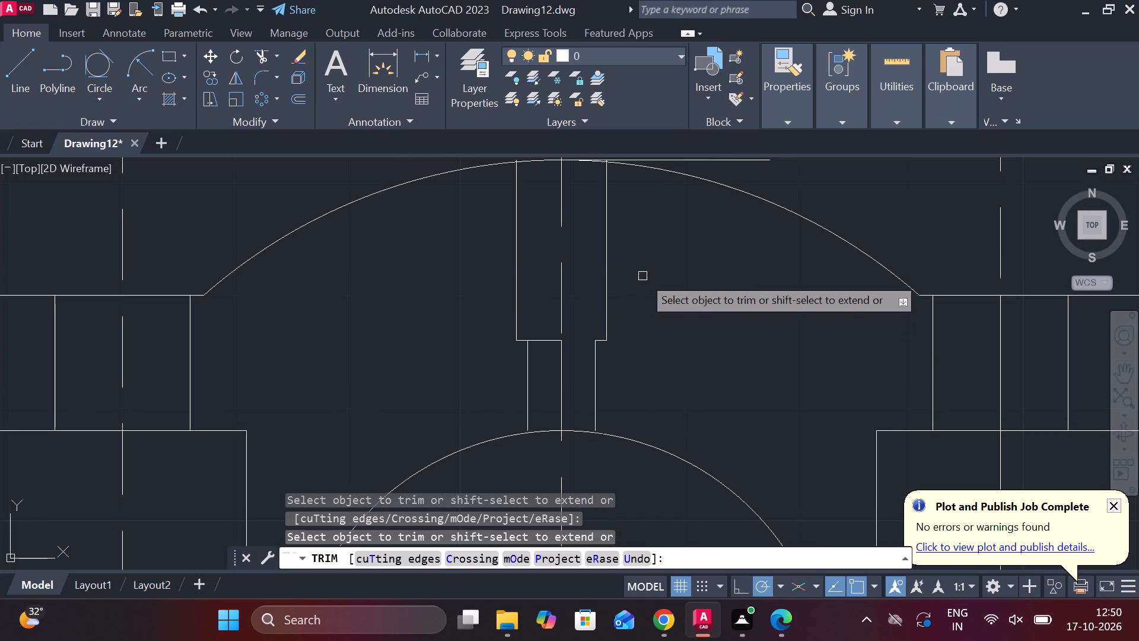
key(Escape)
Draw a separate horizontal line from the centre line to the top of the narrow hole's right side.
key(l)
key(Return)
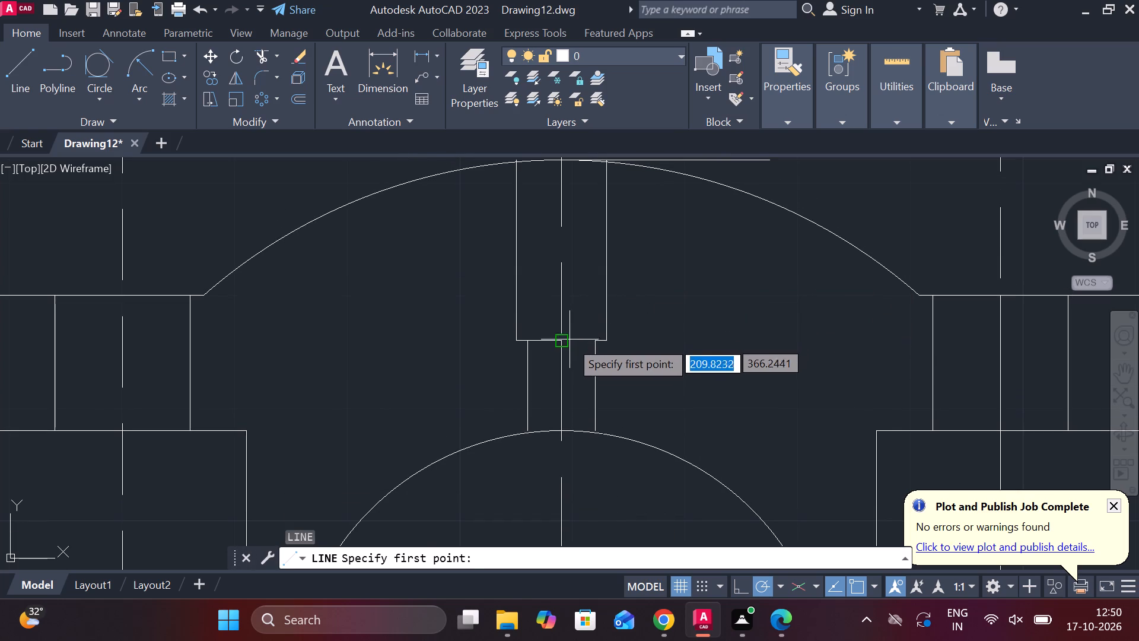
click(569, 341)
click(589, 341)
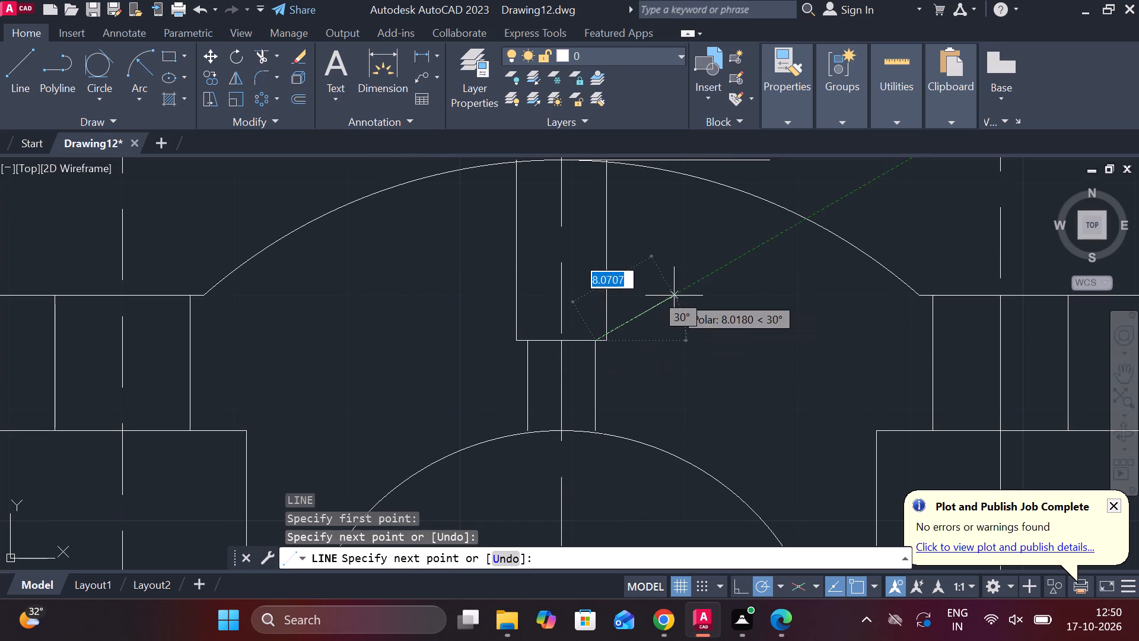
key(Escape)
click(607, 236)
key(Escape)
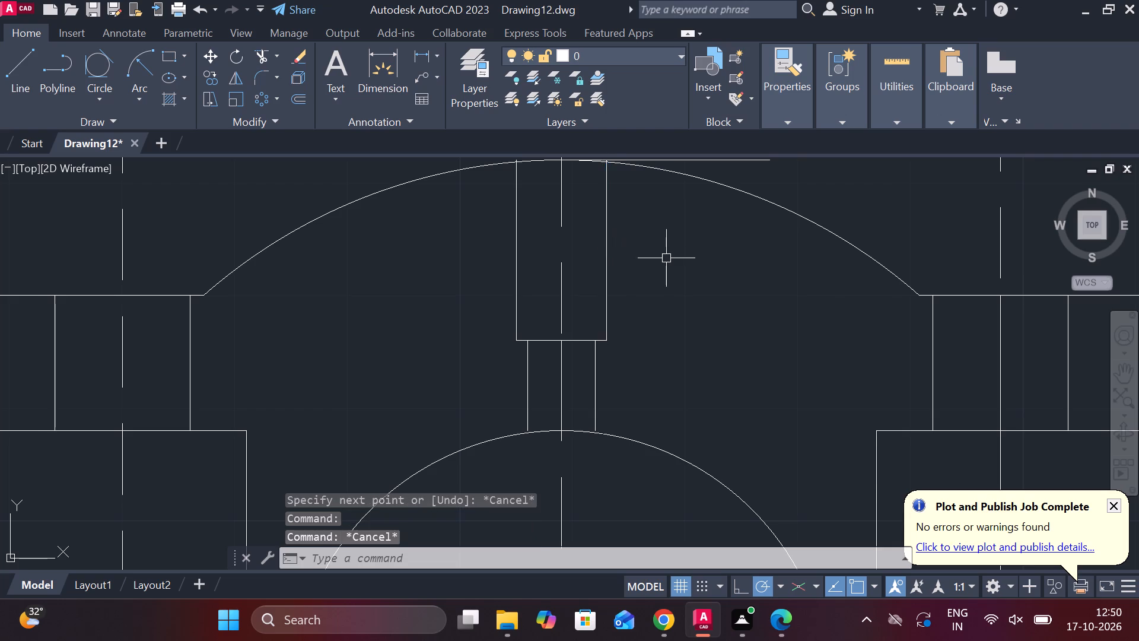
Set the linetype to DASHED for the stepped hole's two right-side vertical lines and the short horizontal line right of centre.
scroll(666, 258, down, 2)
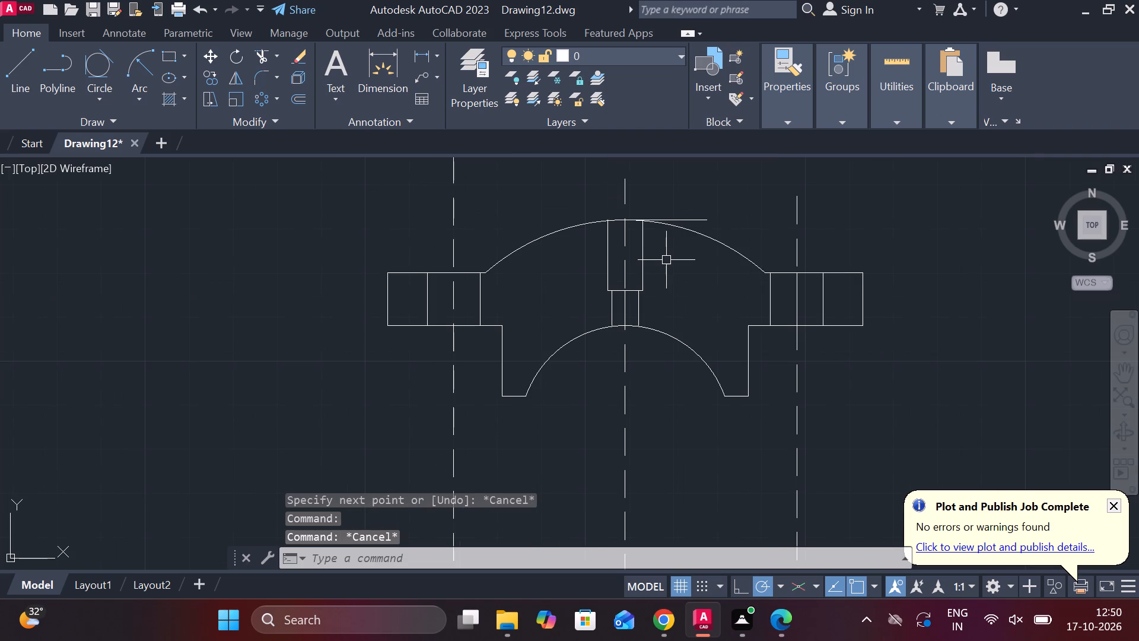
scroll(638, 287, up, 3)
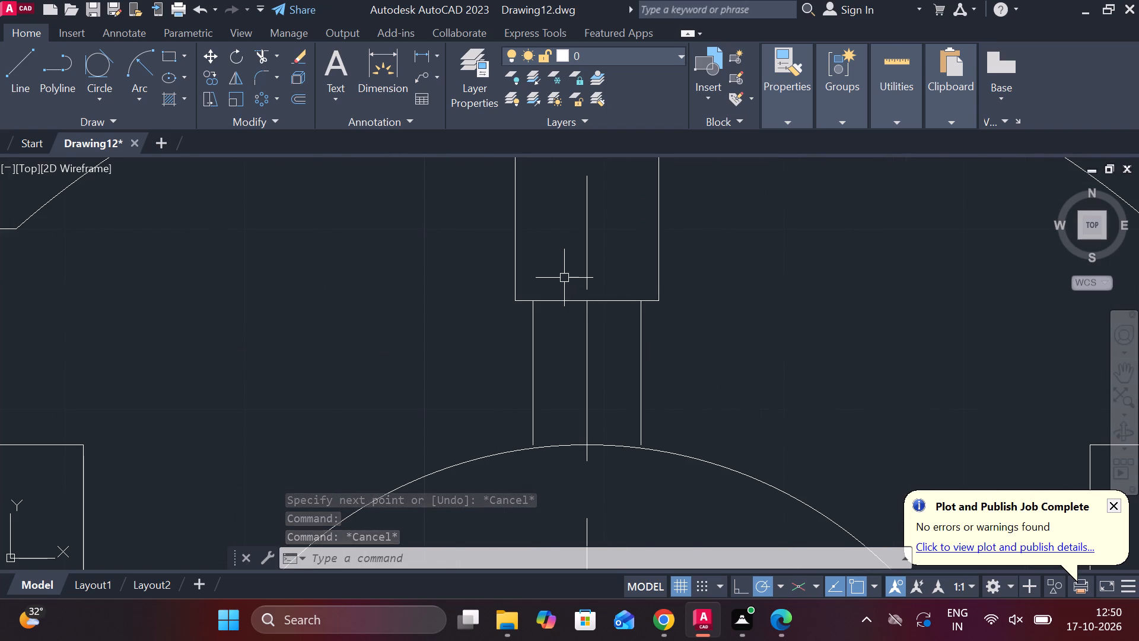
scroll(564, 278, up, 1)
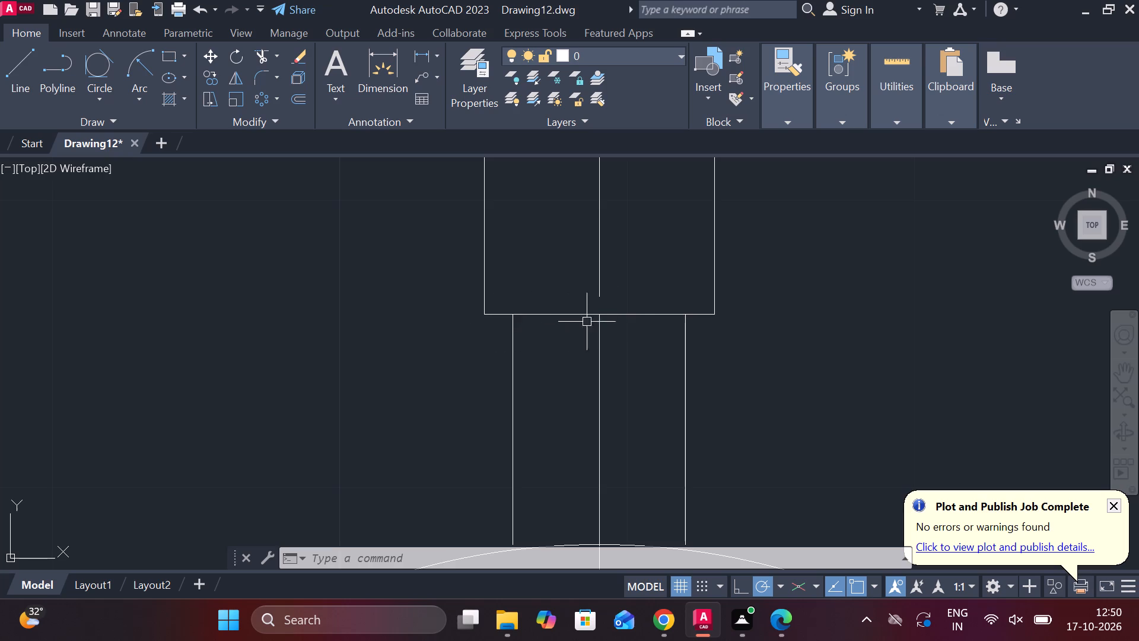
scroll(616, 315, down, 1)
scroll(710, 305, down, 1)
click(688, 245)
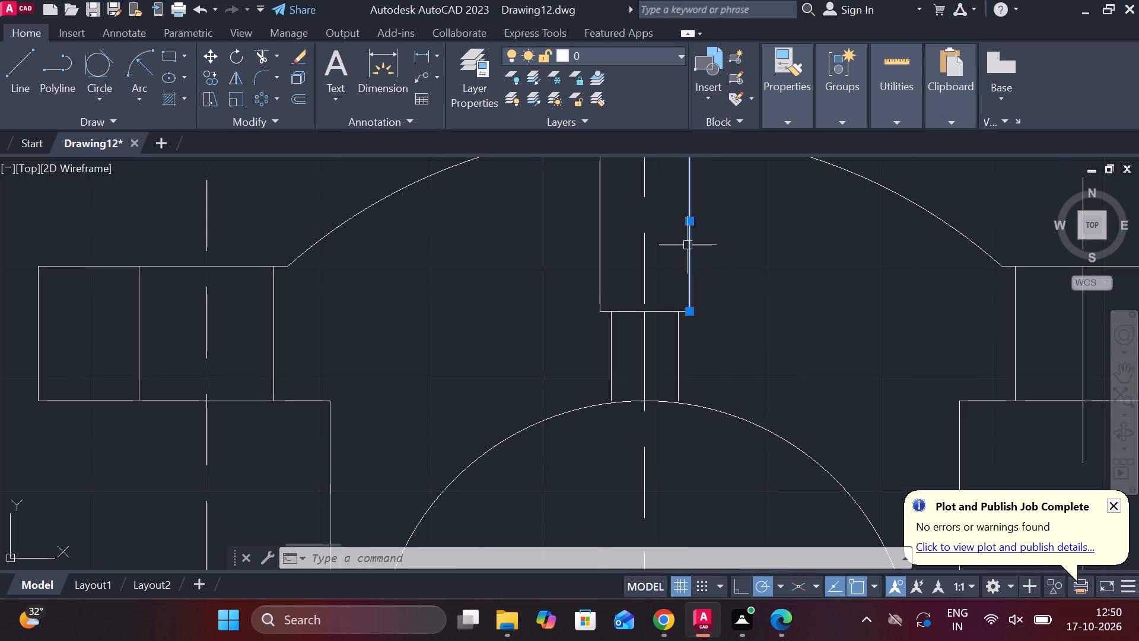
click(667, 316)
click(664, 310)
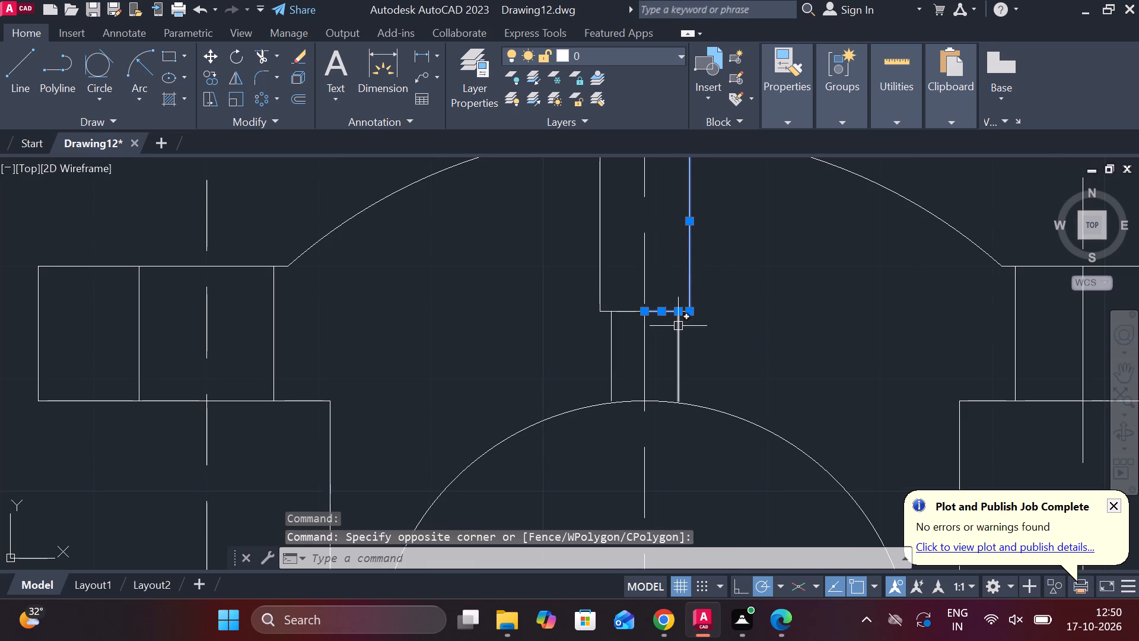
click(677, 330)
middle_drag(722, 367, 705, 415)
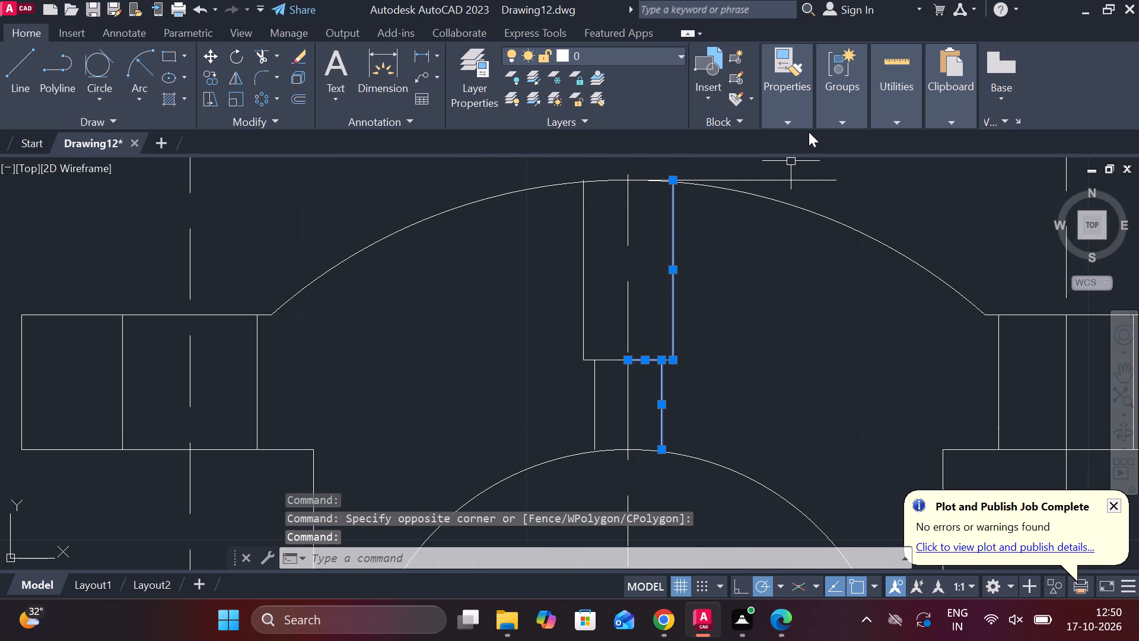
click(806, 128)
click(880, 185)
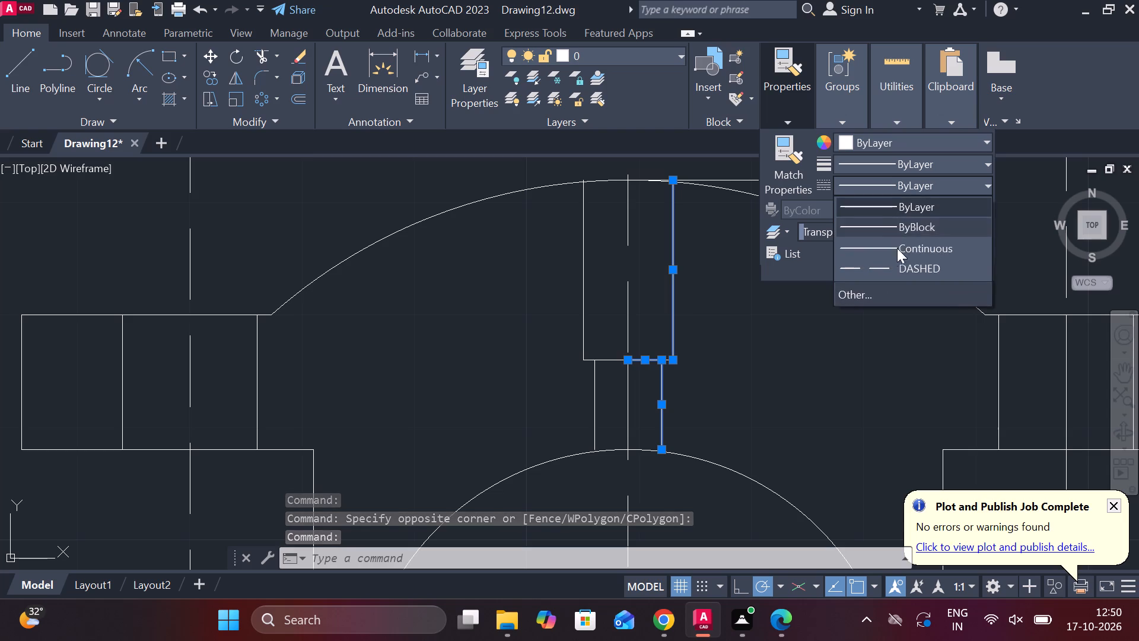
click(884, 266)
key(Escape)
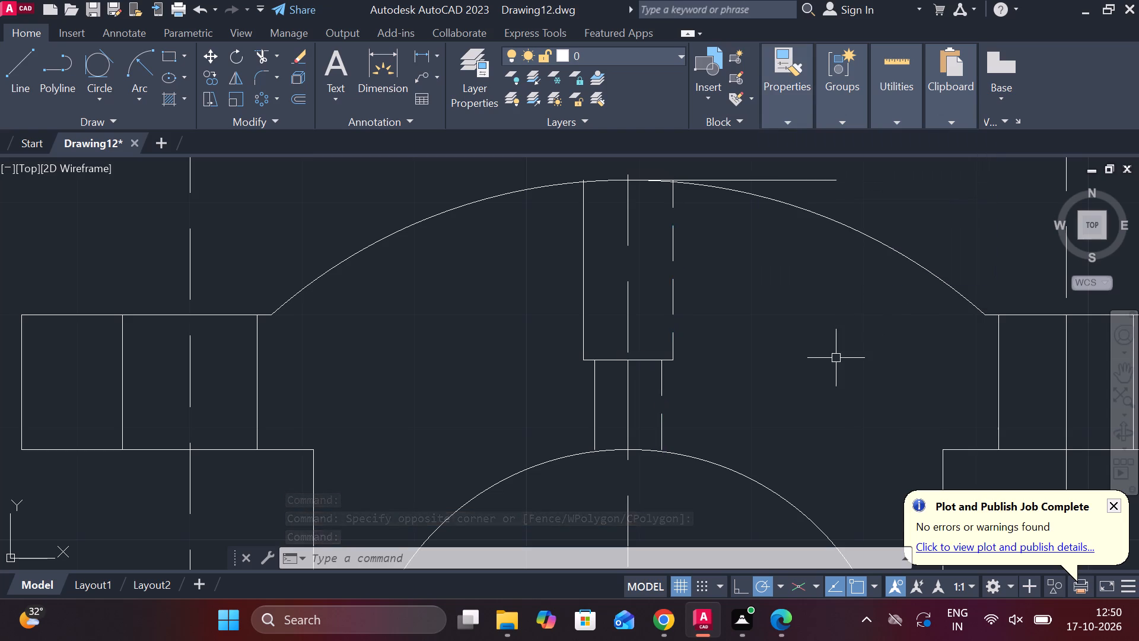
Erase the horizontal construction line extending right from the outer arc's top.
scroll(762, 356, down, 2)
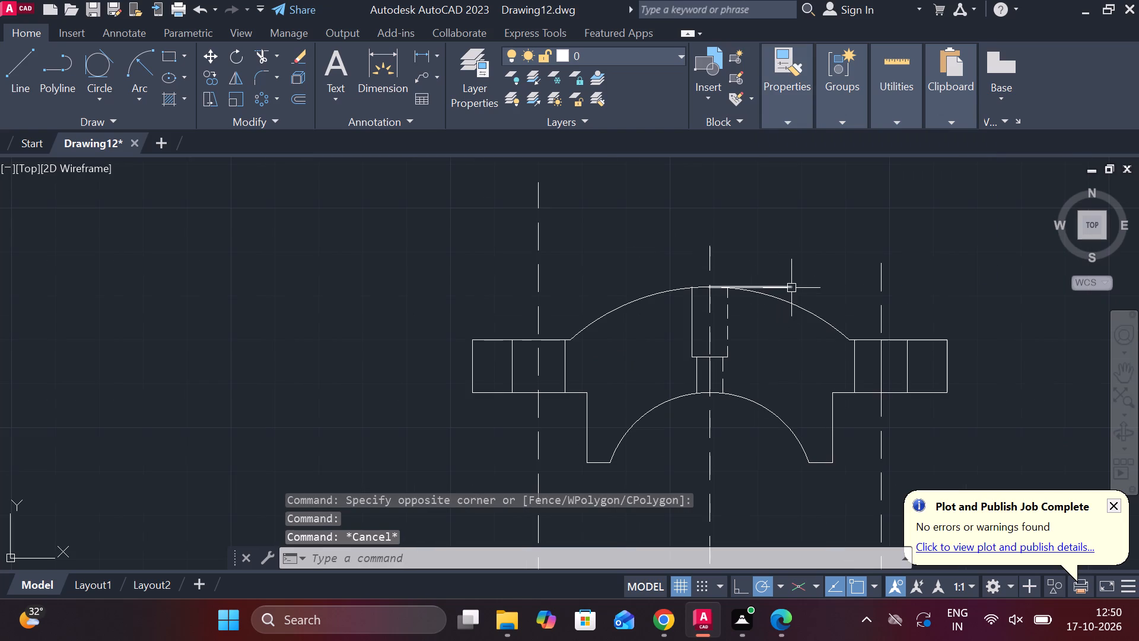
click(791, 288)
text(E)
key(space)
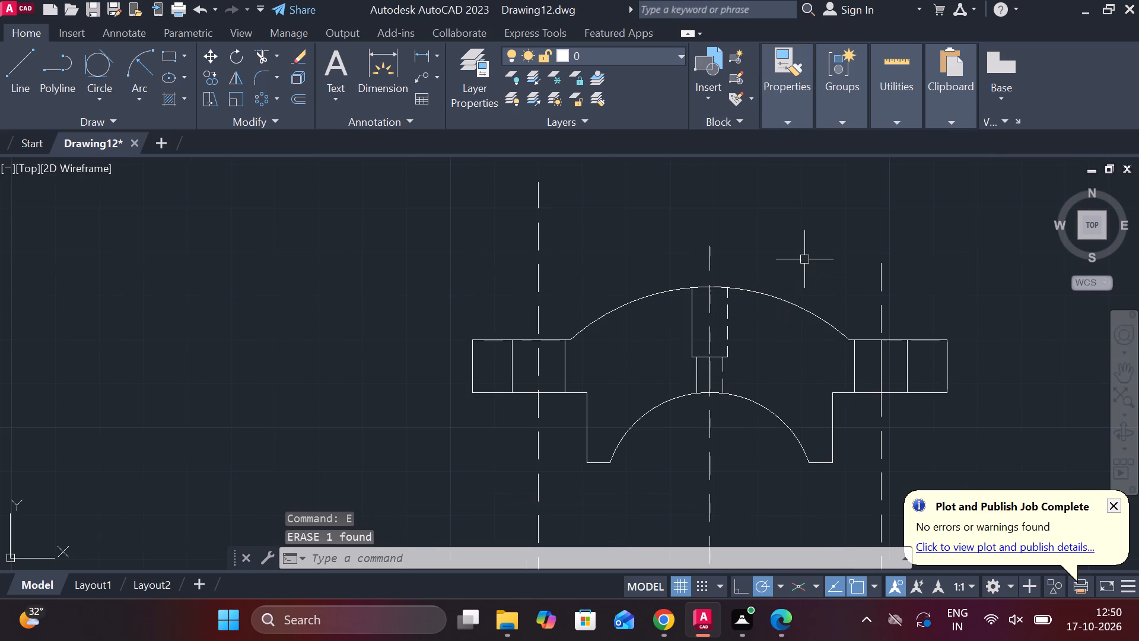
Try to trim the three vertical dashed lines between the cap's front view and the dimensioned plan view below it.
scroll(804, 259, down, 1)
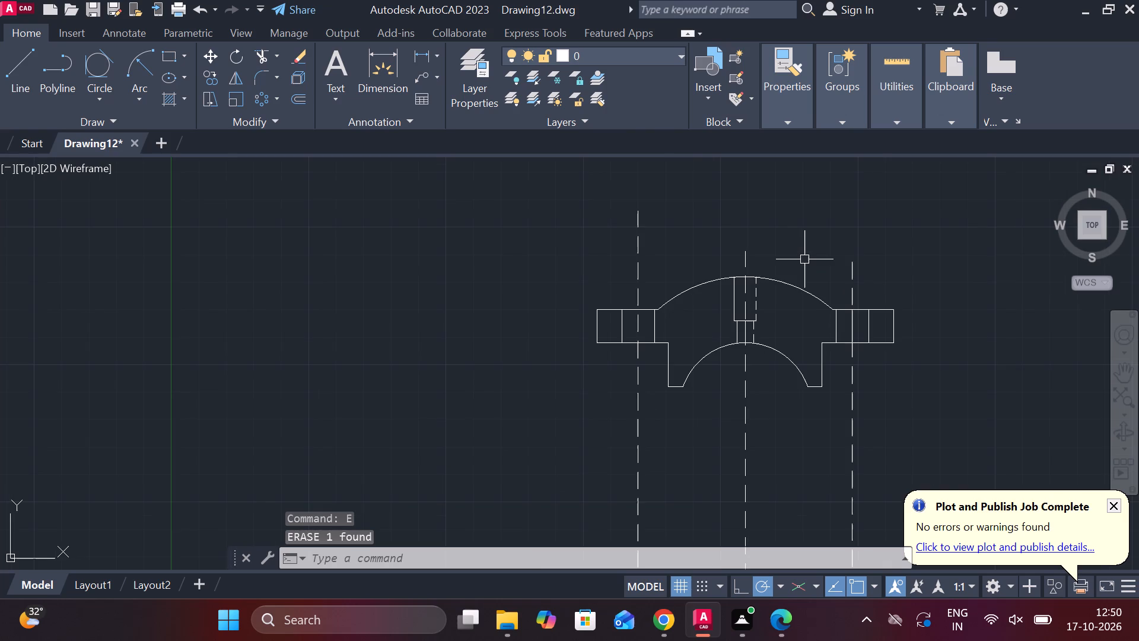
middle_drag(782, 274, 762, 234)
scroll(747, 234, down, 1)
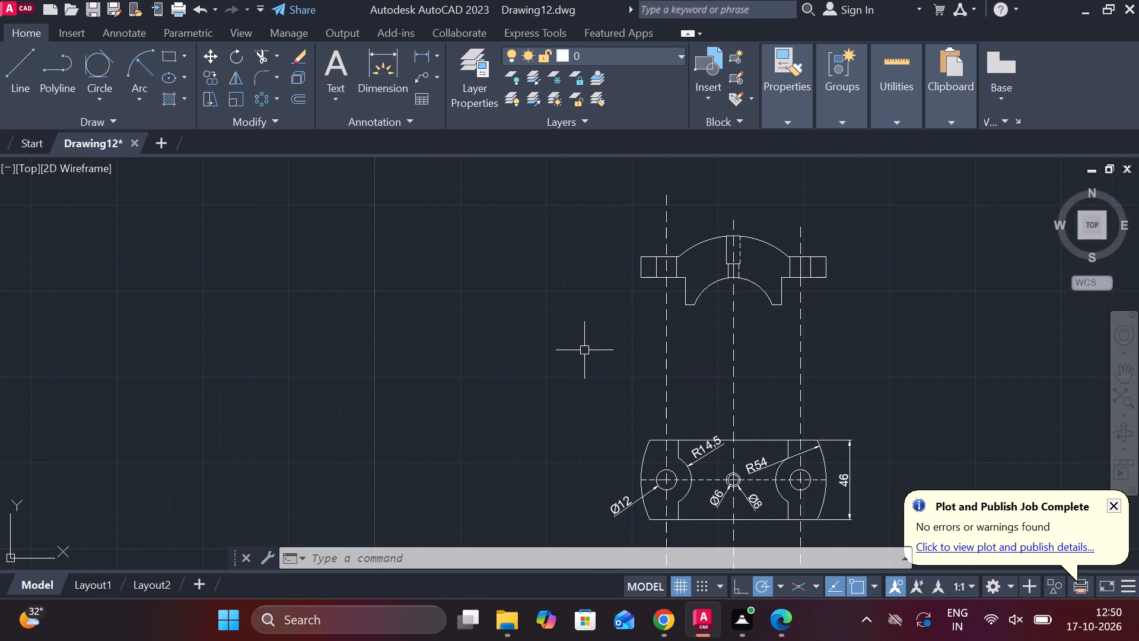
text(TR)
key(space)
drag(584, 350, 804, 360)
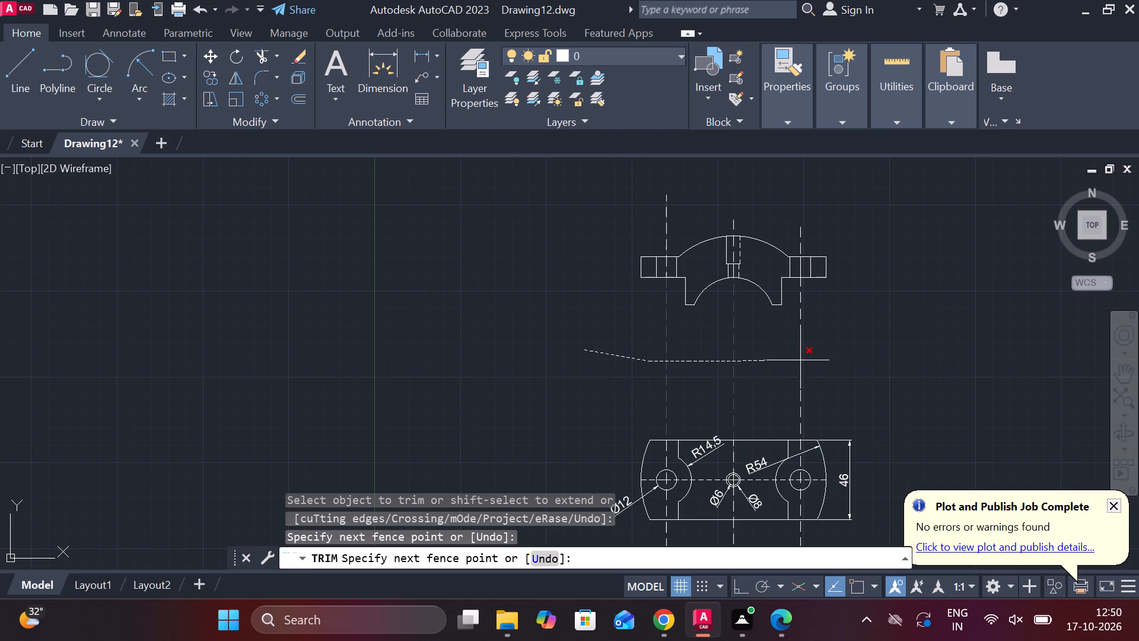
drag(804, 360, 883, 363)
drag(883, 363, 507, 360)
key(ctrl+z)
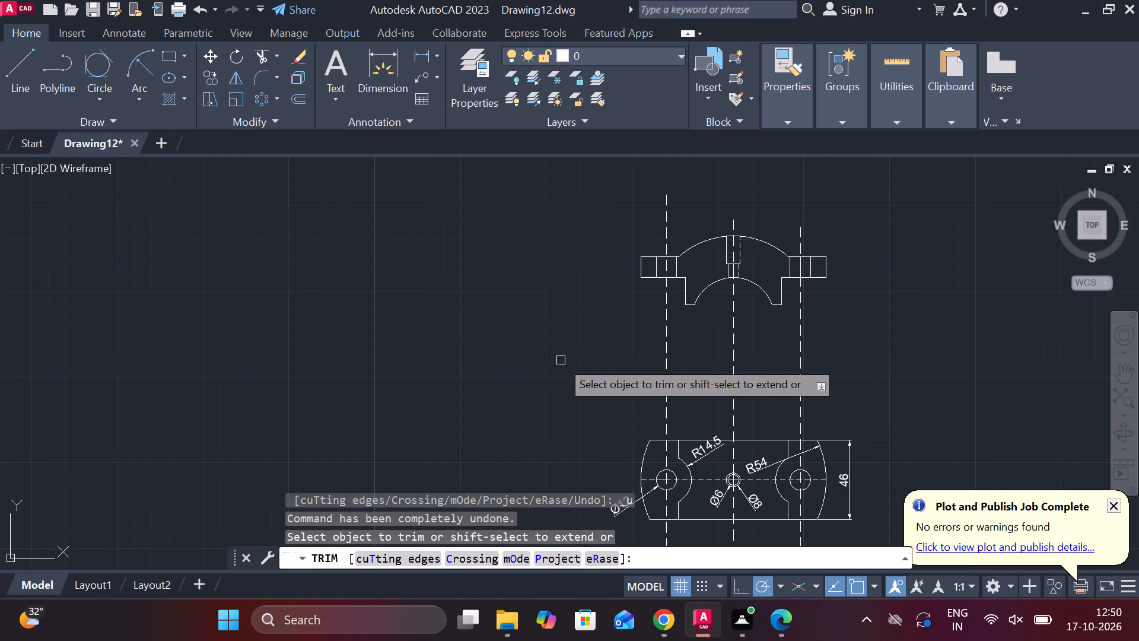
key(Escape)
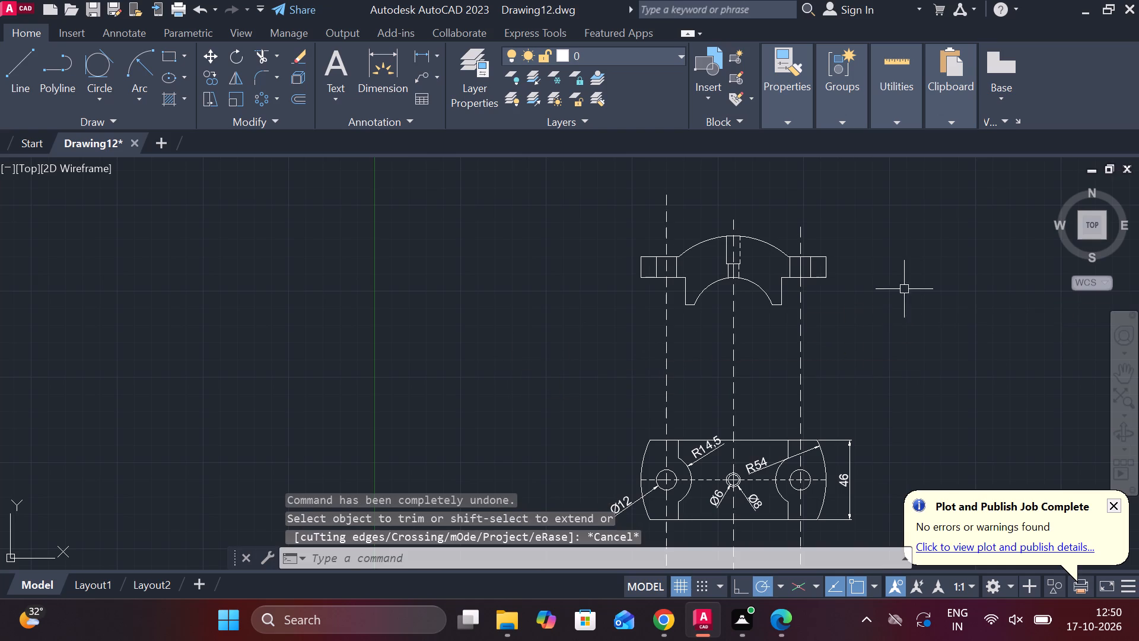
Move the whole cap front view straight down along the central dashed line by about 52 units, closer to the plan view.
click(595, 215)
click(894, 324)
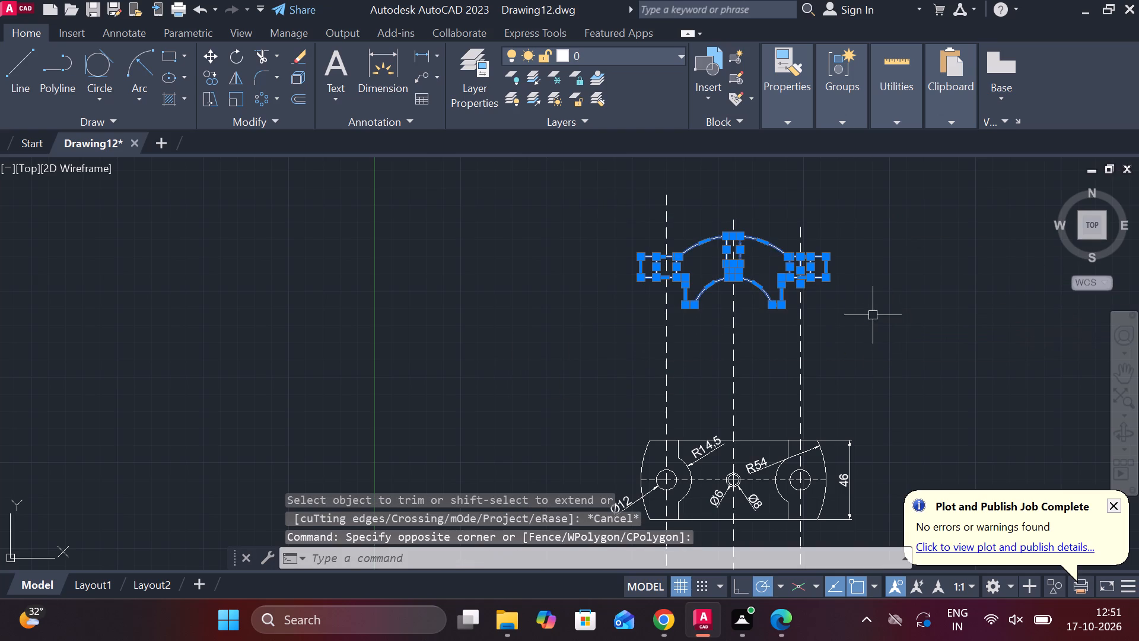
key(m)
key(Return)
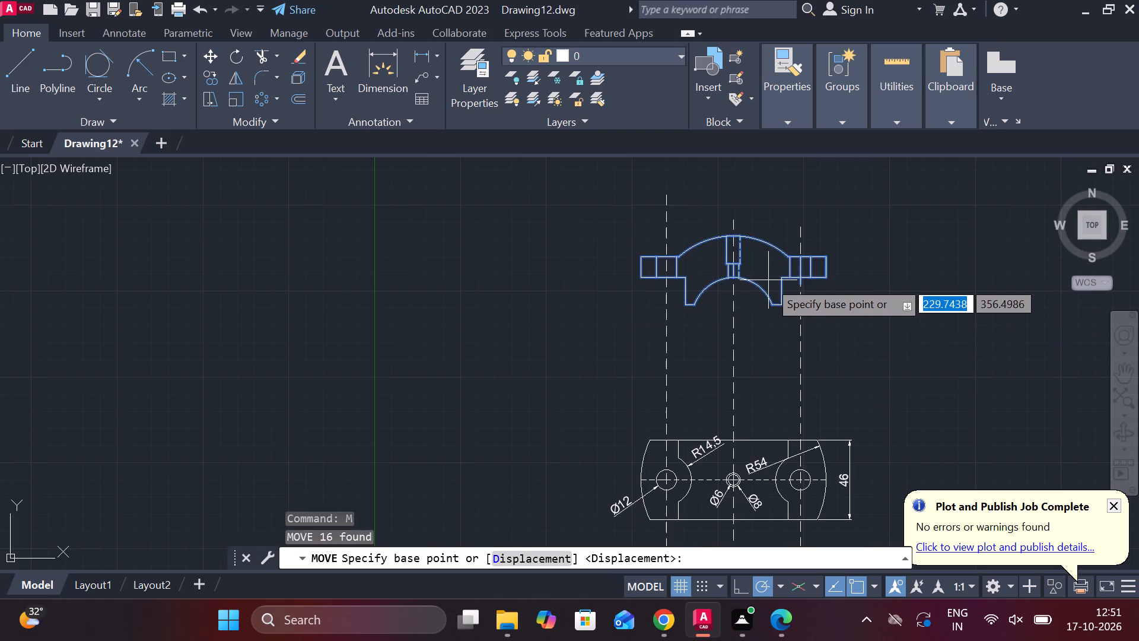
scroll(746, 280, up, 1)
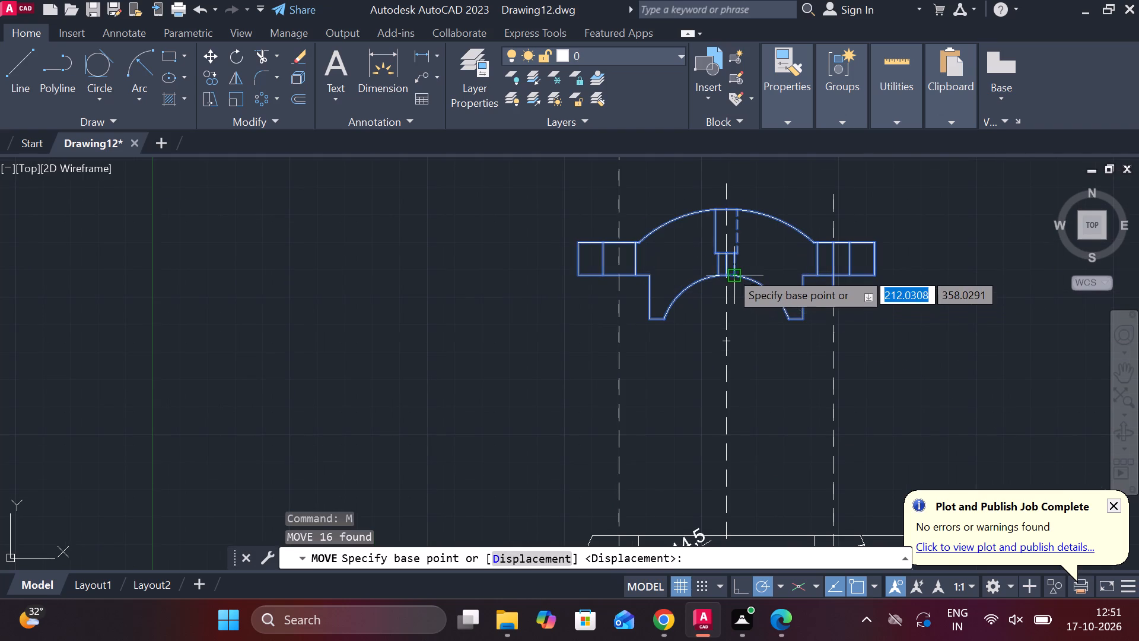
scroll(720, 272, up, 2)
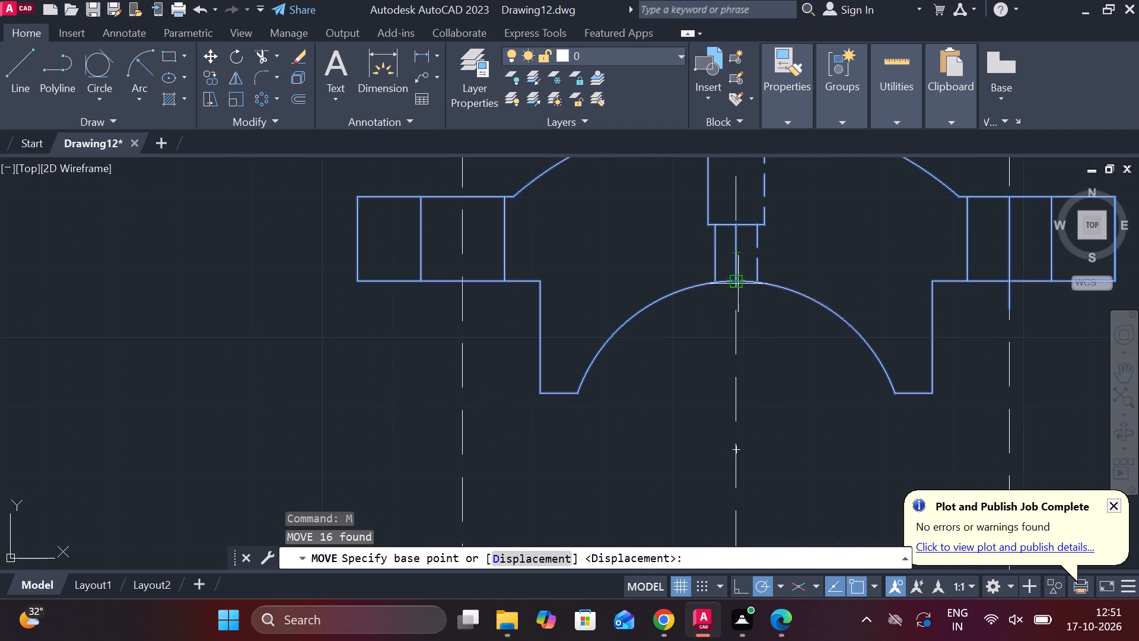
click(738, 284)
scroll(740, 293, down, 1)
middle_drag(740, 343, 735, 225)
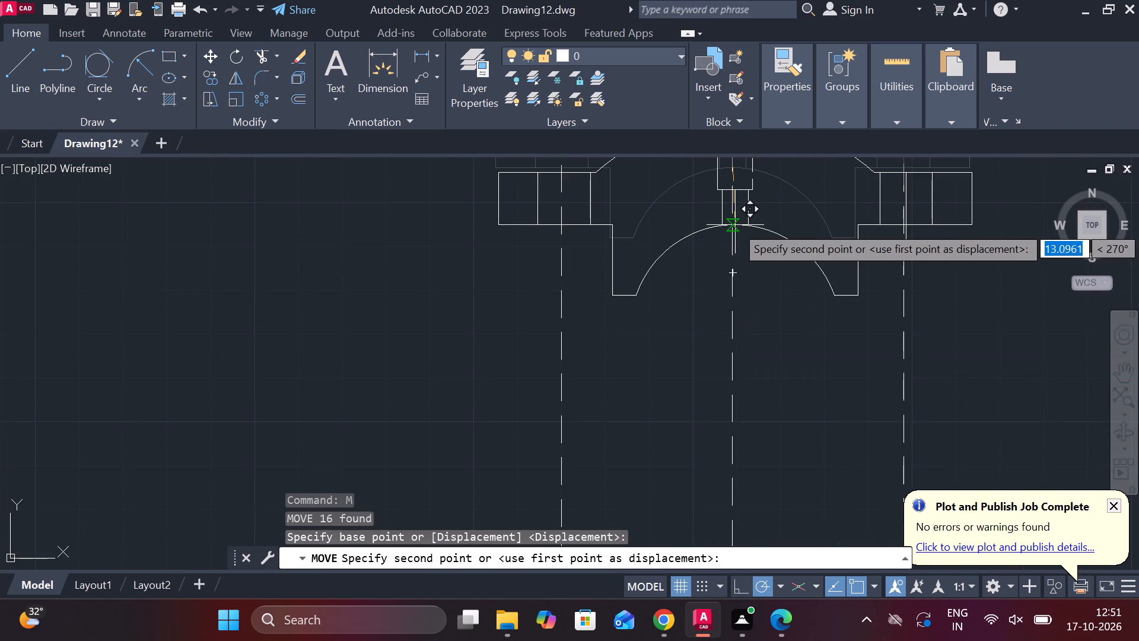
scroll(735, 225, down, 2)
scroll(743, 298, up, 2)
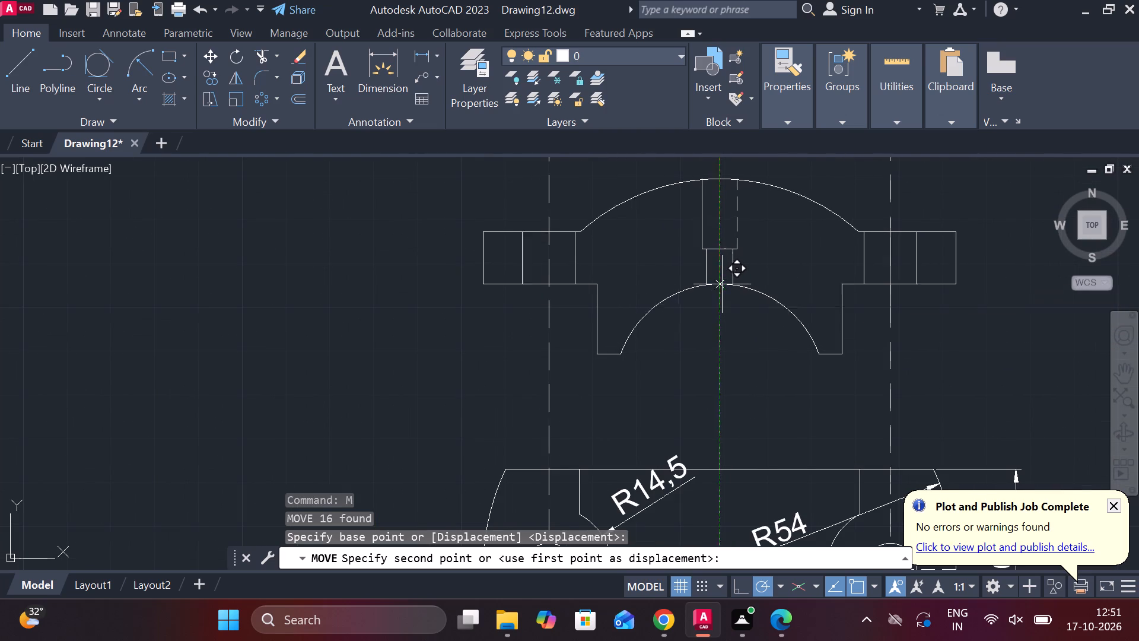
scroll(724, 236, up, 1)
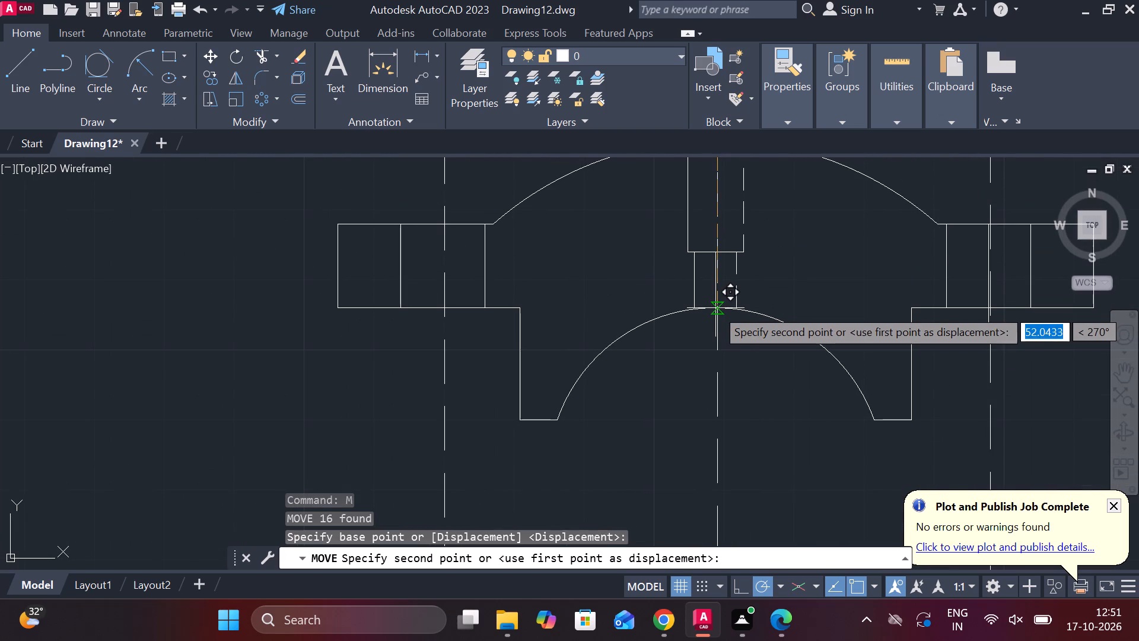
scroll(715, 308, down, 2)
scroll(721, 283, up, 3)
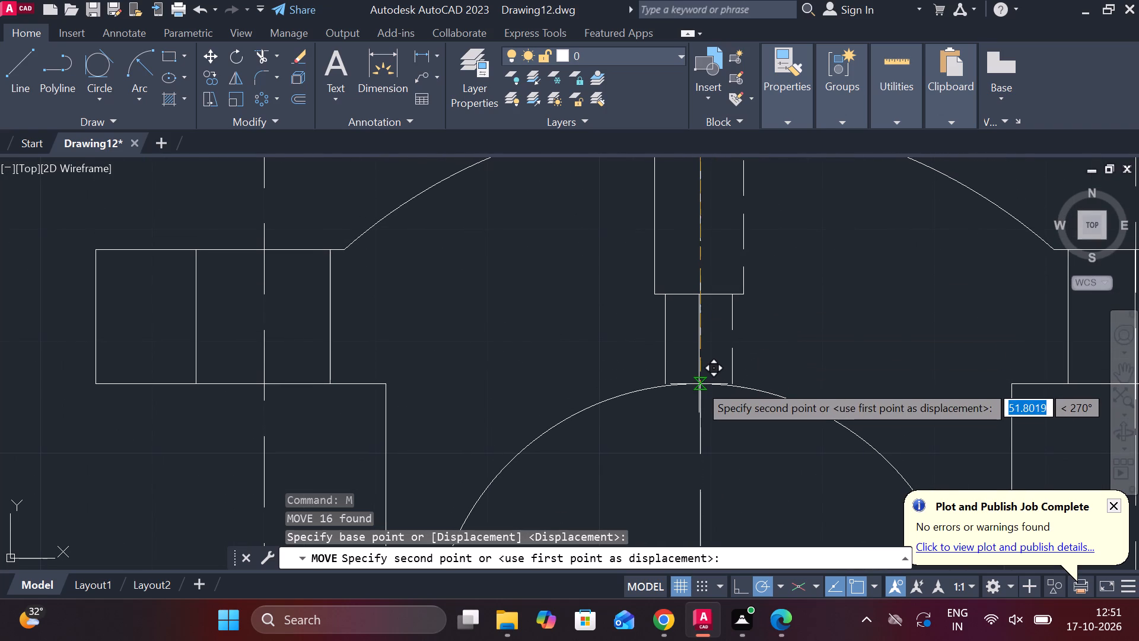
click(699, 384)
Trim away the three vertical dashed lines where they extend above the cap's front view.
scroll(699, 384, down, 3)
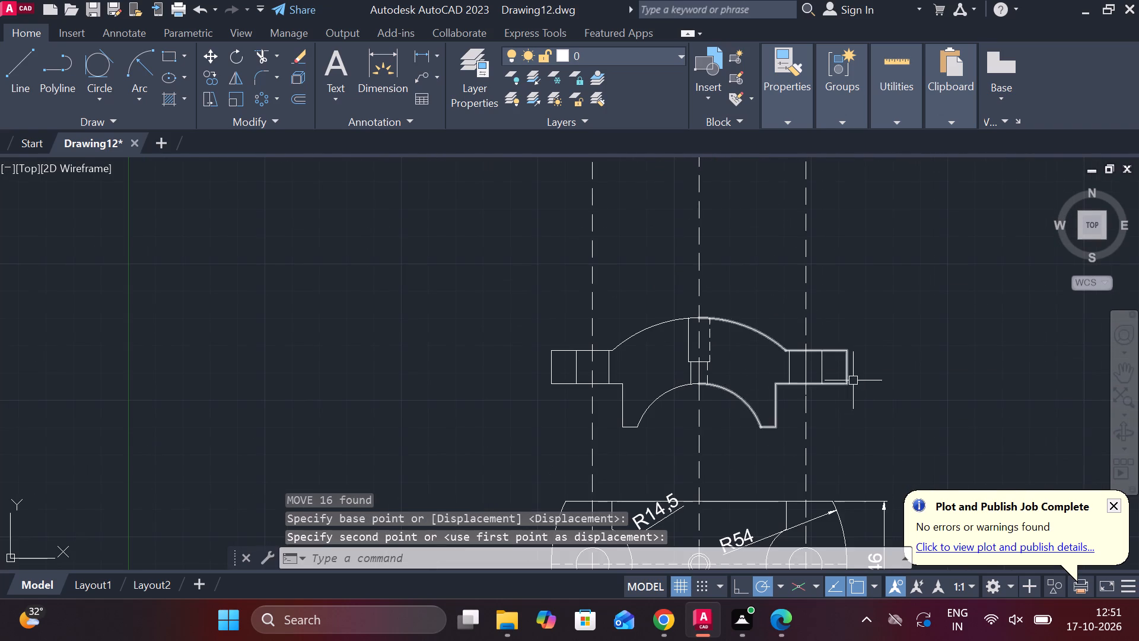
middle_drag(870, 379, 851, 303)
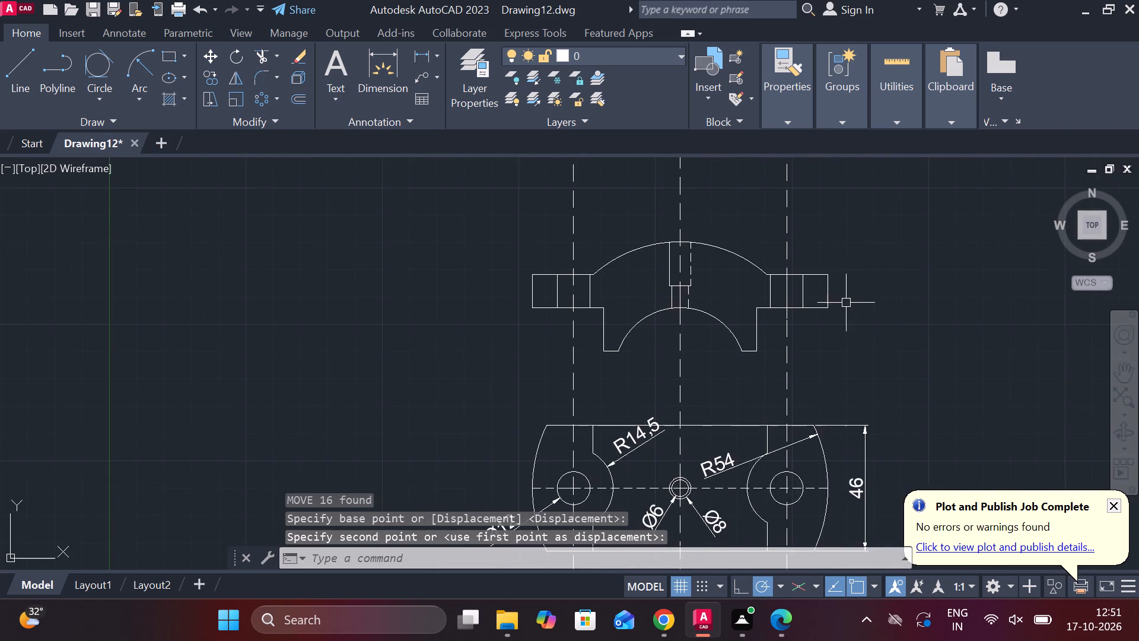
scroll(846, 303, down, 1)
middle_drag(860, 304, 829, 410)
text(TR)
key(space)
drag(798, 289, 622, 278)
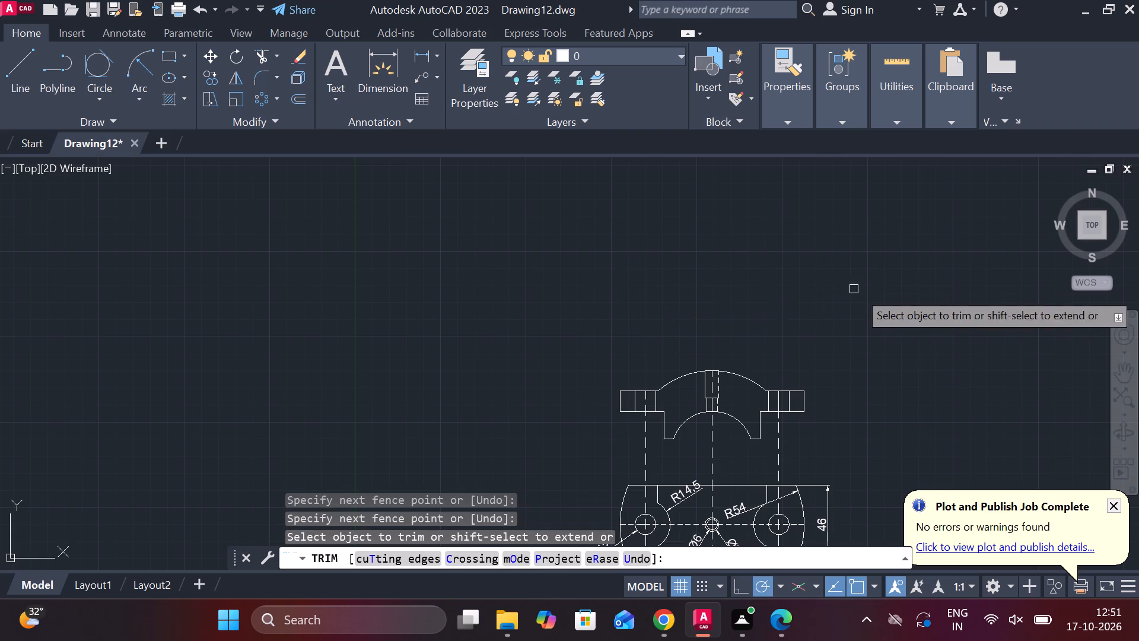
middle_drag(864, 315, 841, 177)
key(Escape)
Copy the whole cap front view to a clear spot above the undimensioned sectioned base view.
middle_drag(842, 351, 844, 346)
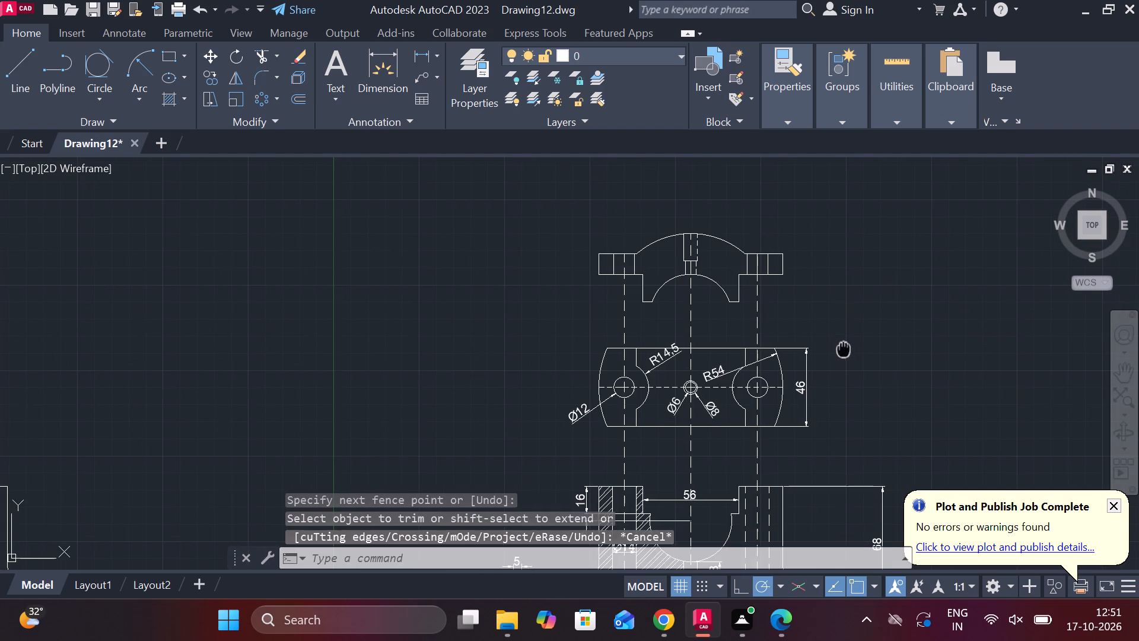
middle_drag(844, 346, 843, 296)
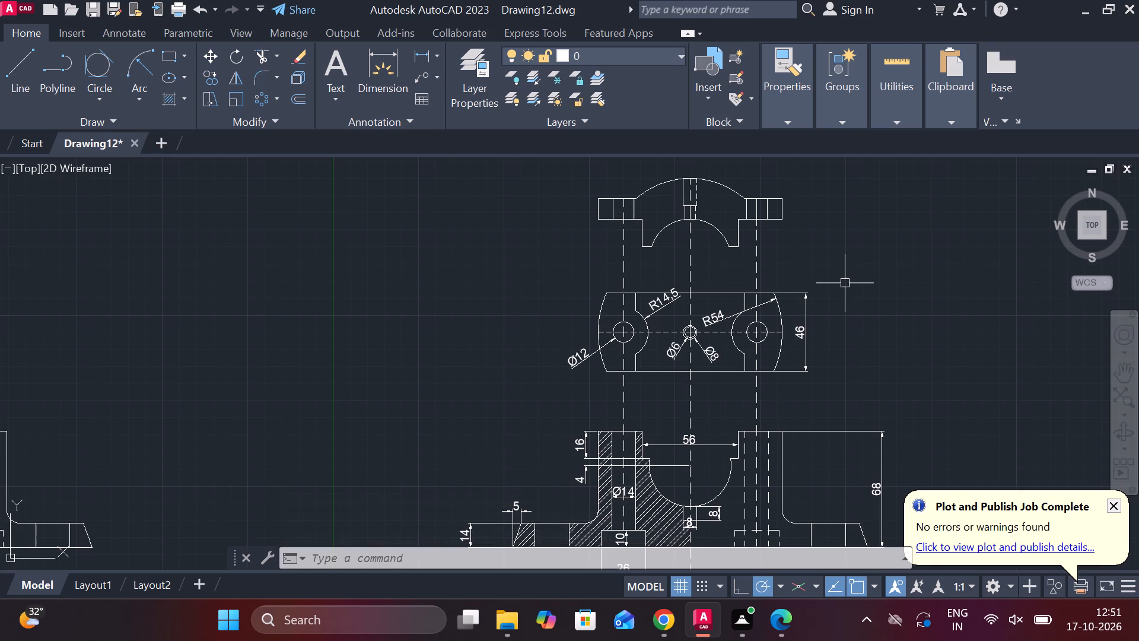
click(590, 177)
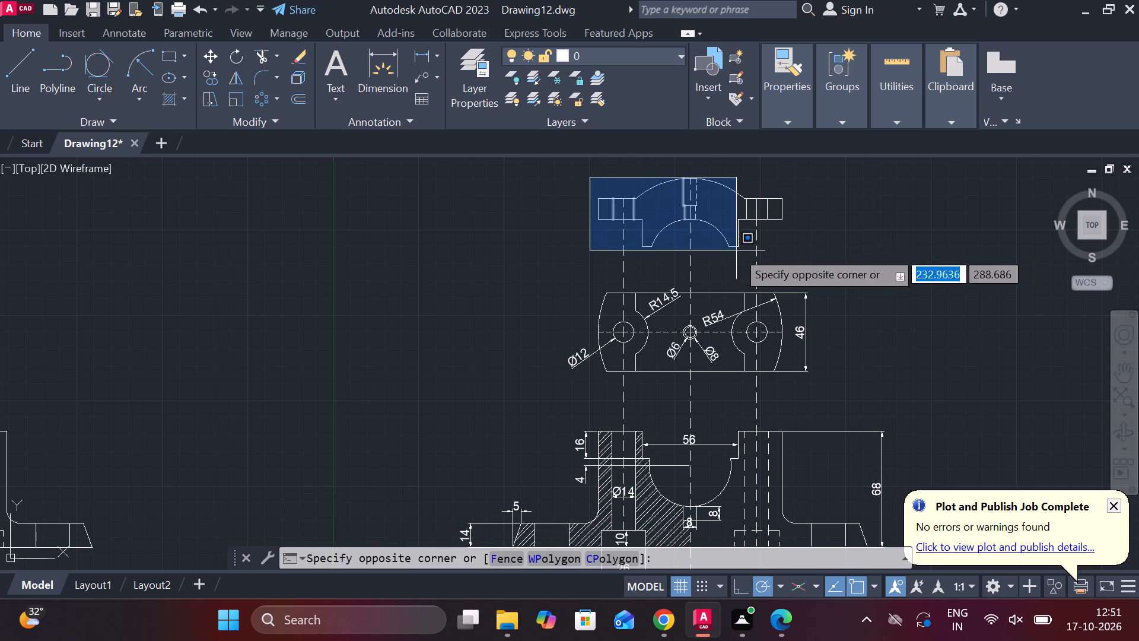
click(815, 258)
text(CO)
key(Return)
click(890, 262)
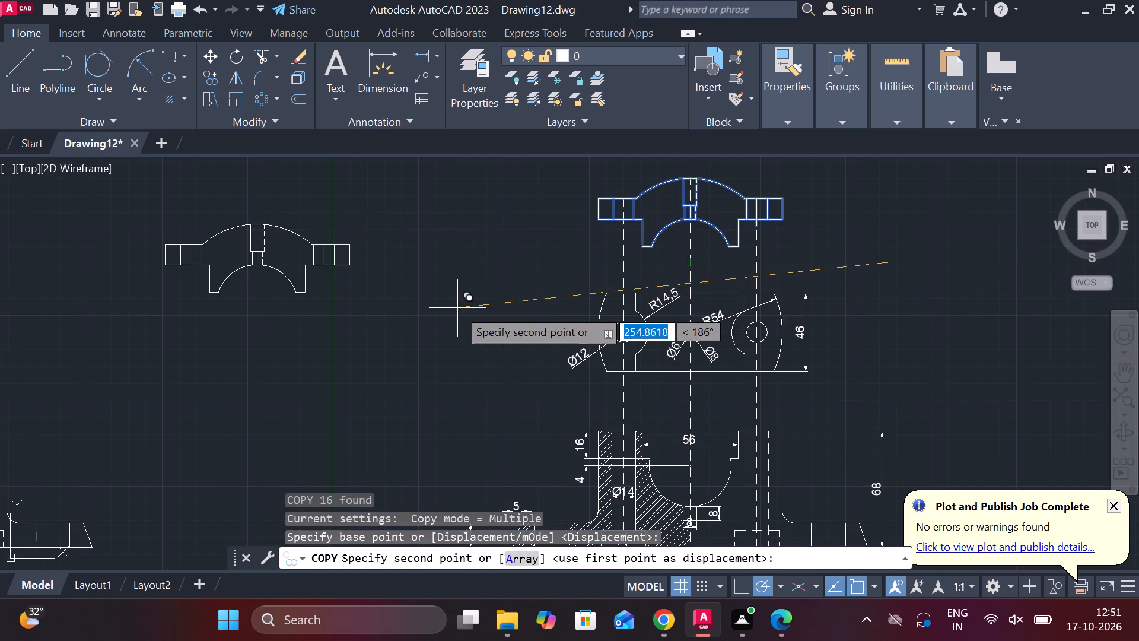
scroll(457, 308, down, 1)
middle_drag(462, 306, 915, 278)
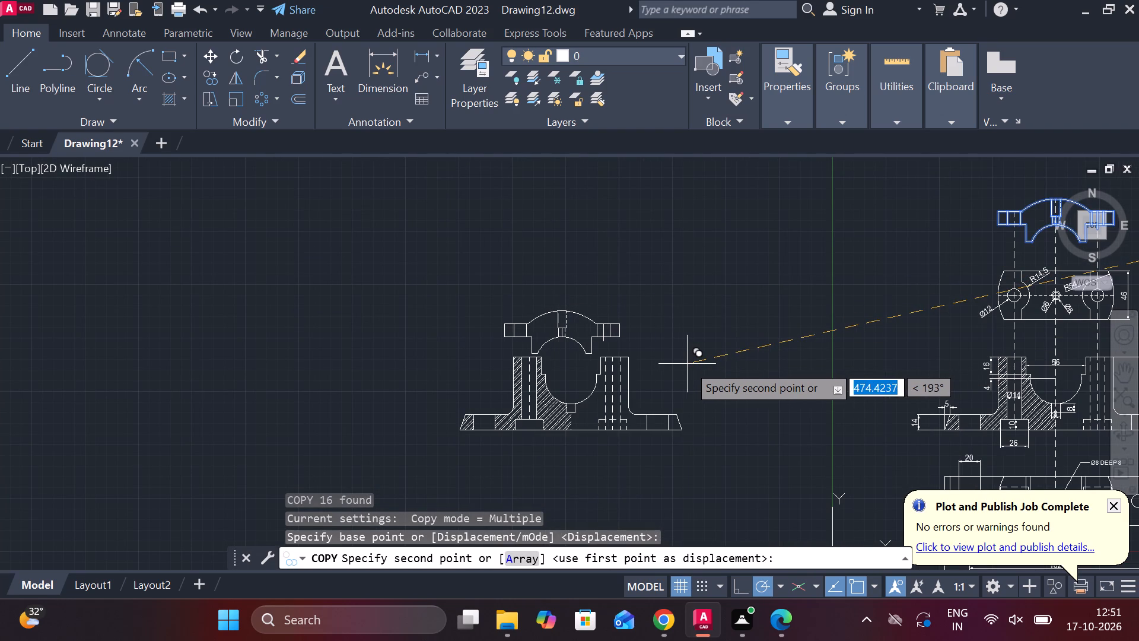
scroll(692, 364, up, 1)
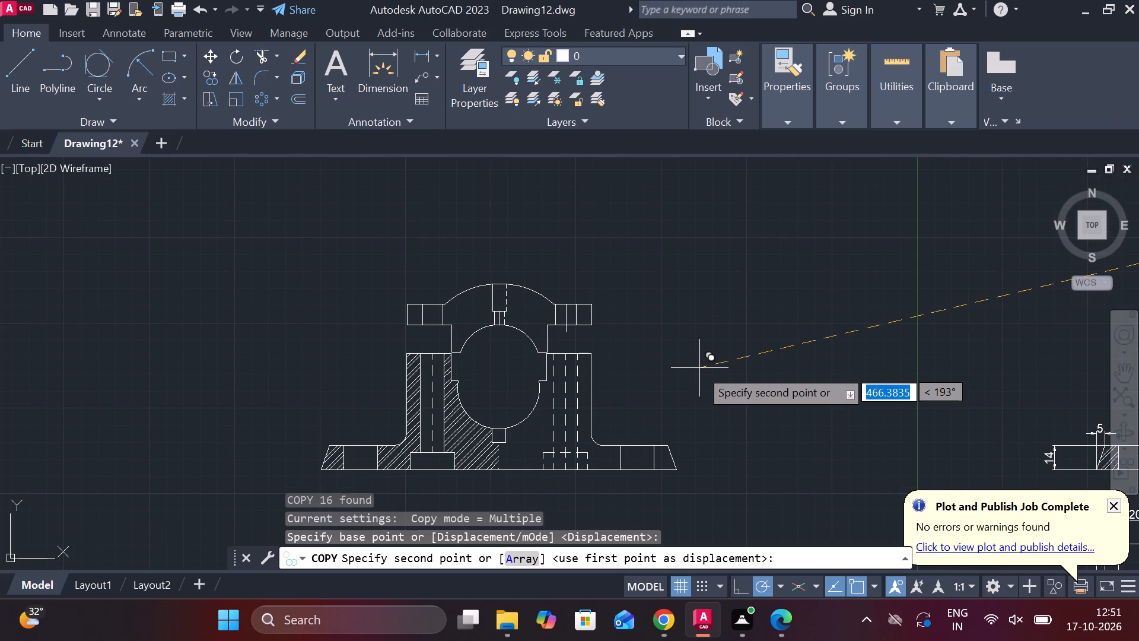
click(699, 382)
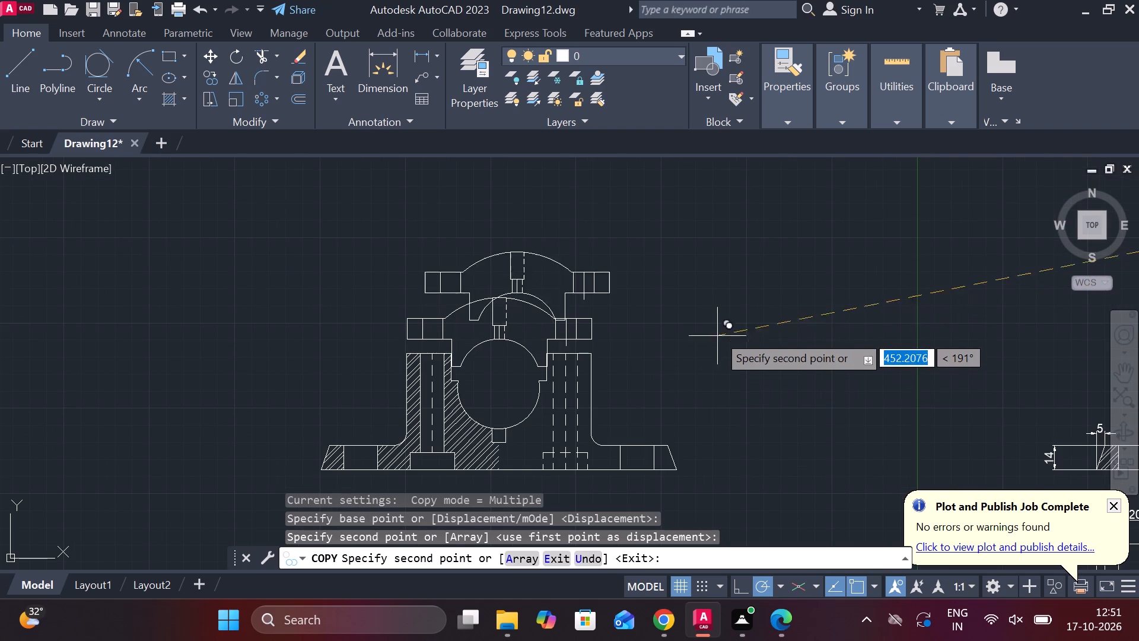
key(ctrl+z)
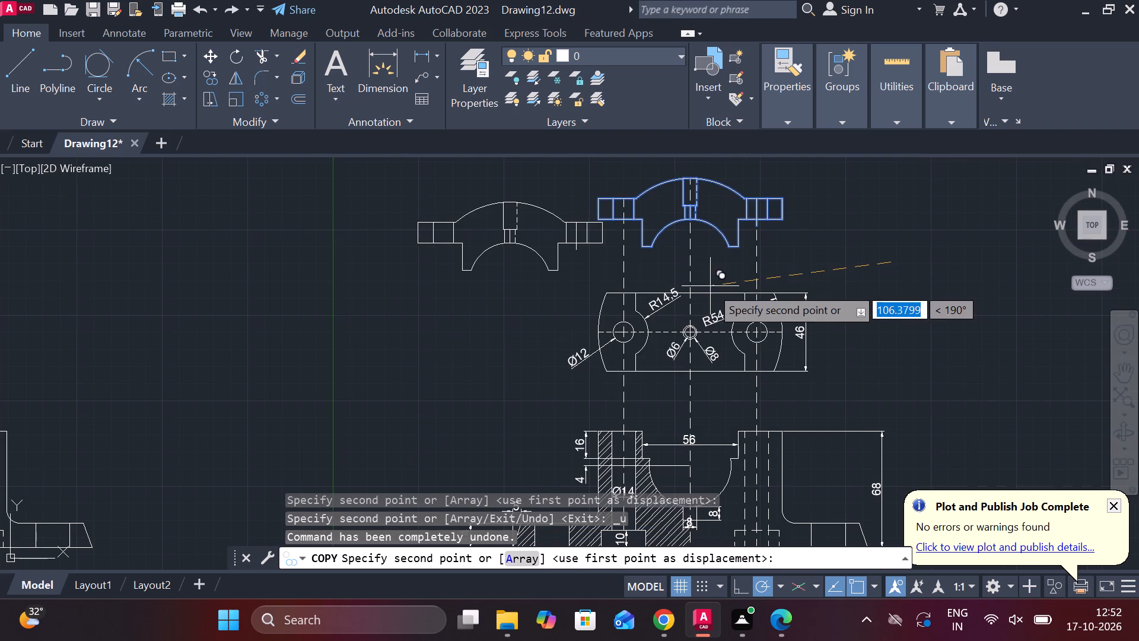
scroll(617, 304, down, 1)
middle_drag(574, 315, 956, 303)
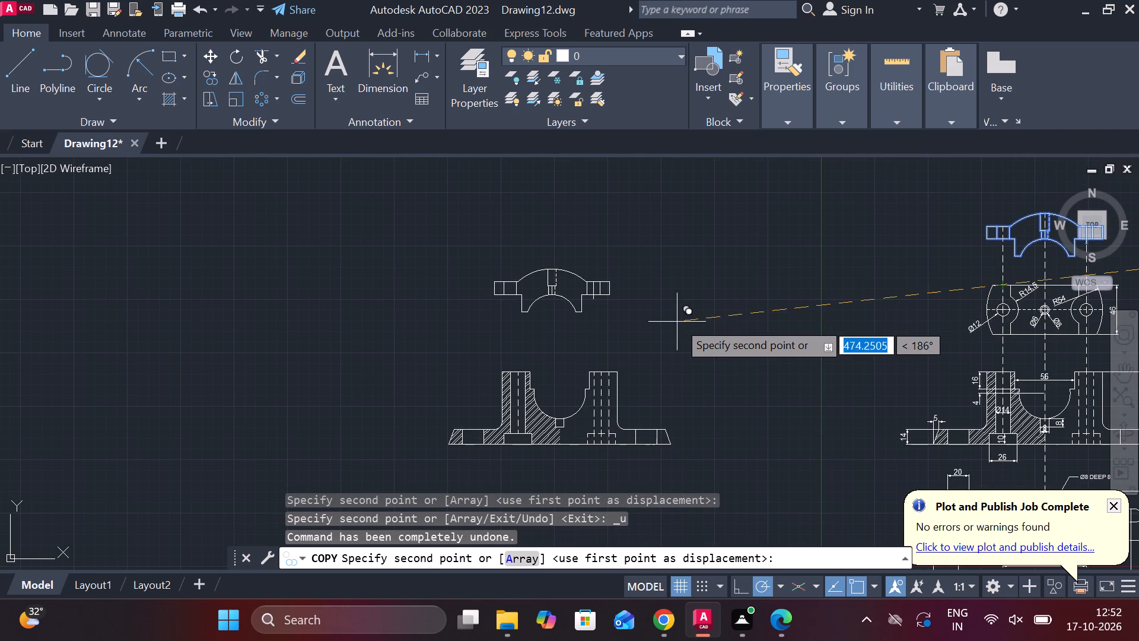
click(691, 320)
scroll(693, 318, down, 2)
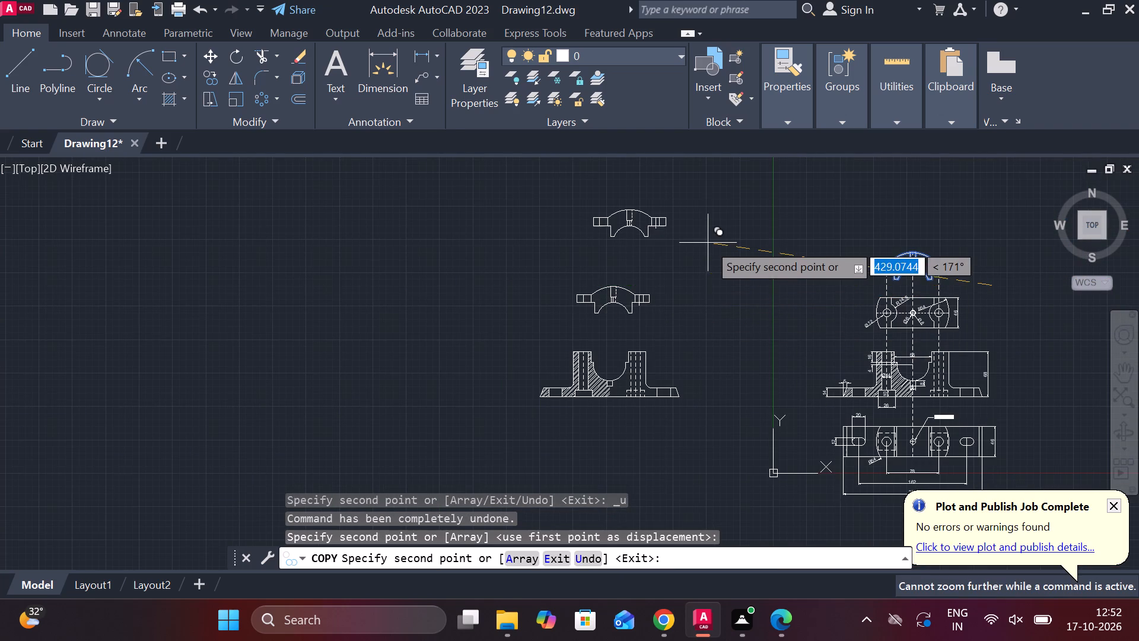
key(Escape)
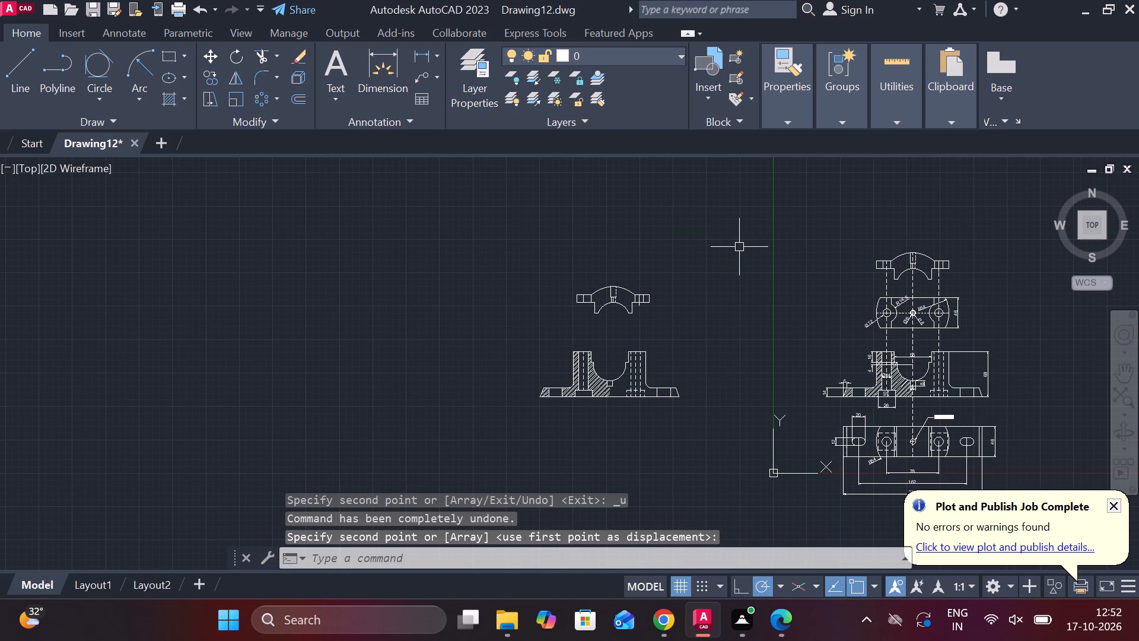
Hatch the sectioned half of the copied cap view, its central body and outer flange end, with the hatch angle set to 69.
scroll(787, 255, up, 1)
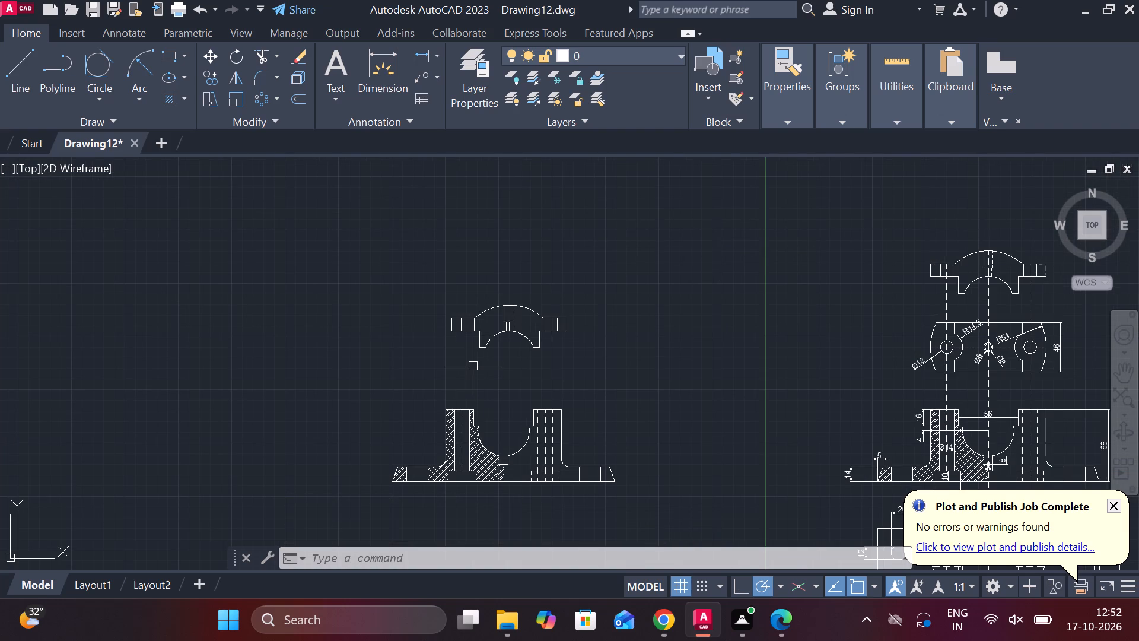
click(169, 101)
scroll(533, 369, up, 2)
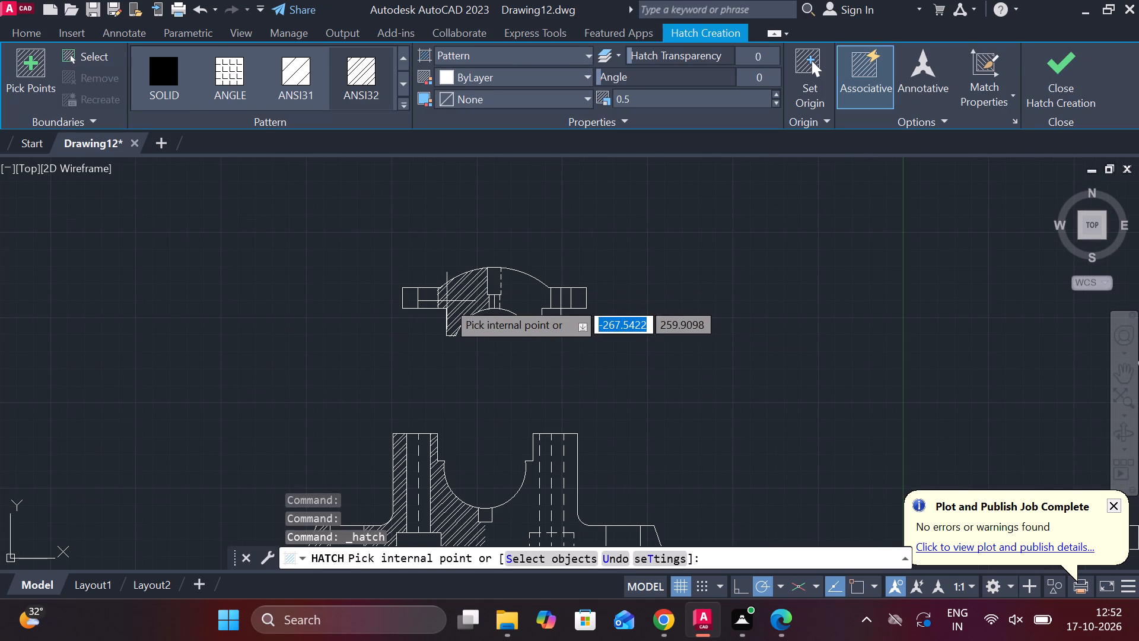
click(447, 301)
drag(636, 80, 637, 80)
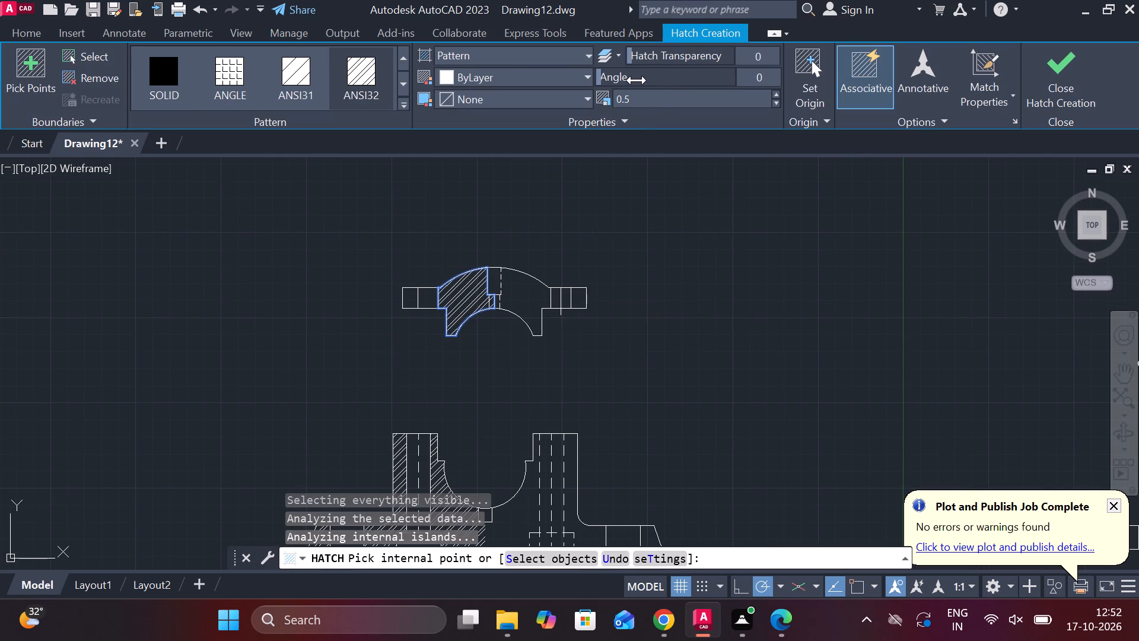
drag(637, 80, 747, 86)
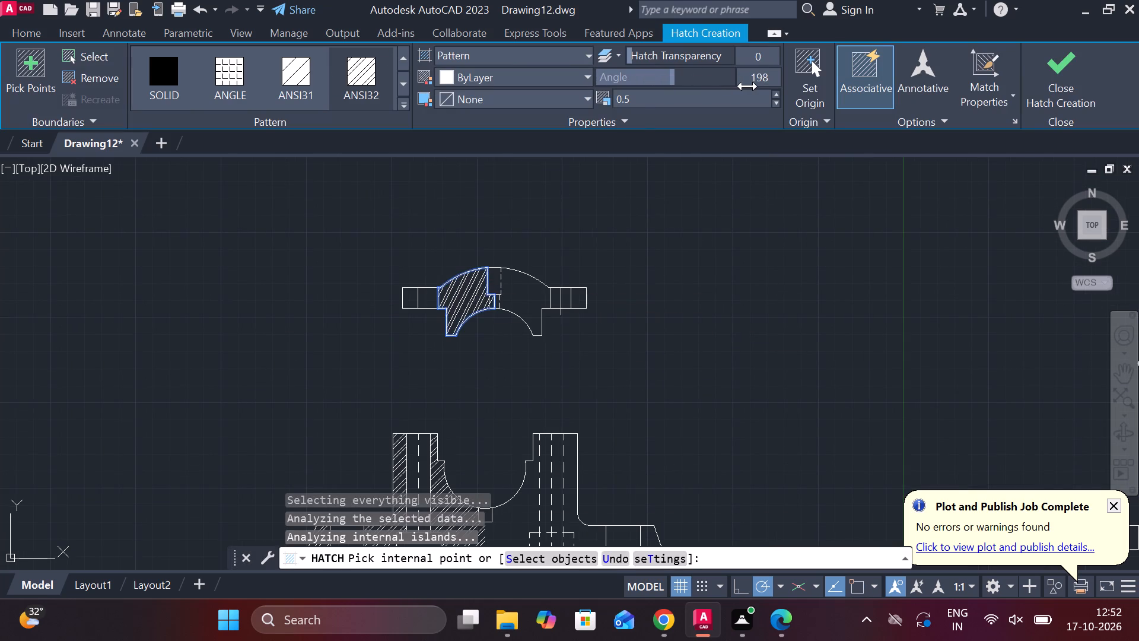
drag(747, 86, 680, 93)
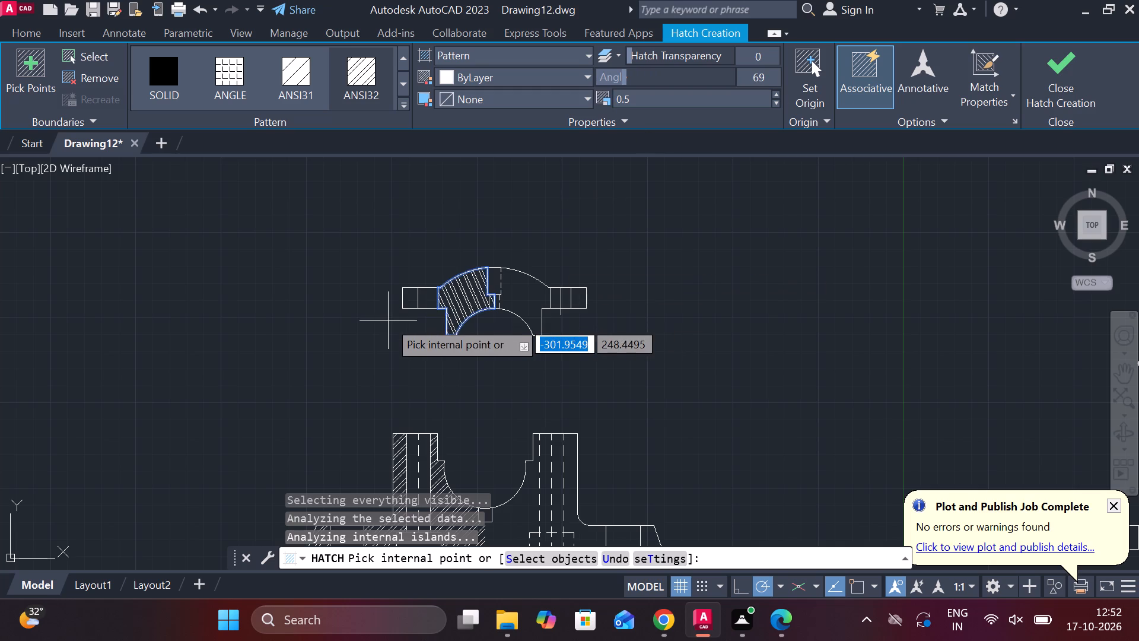
scroll(393, 315, up, 2)
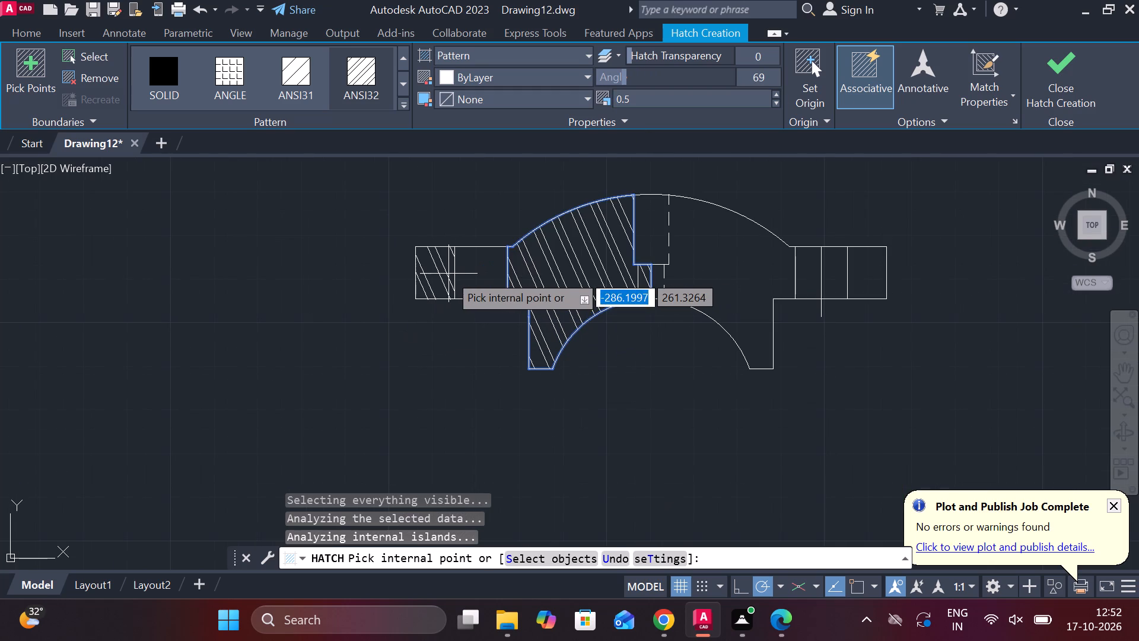
scroll(435, 280, up, 1)
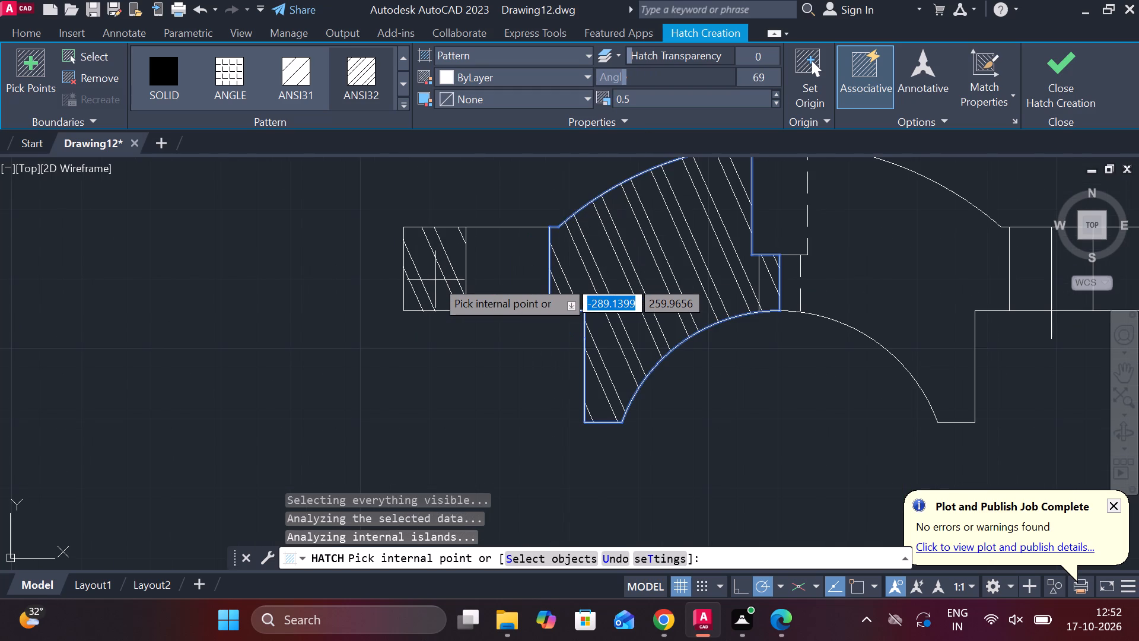
click(435, 280)
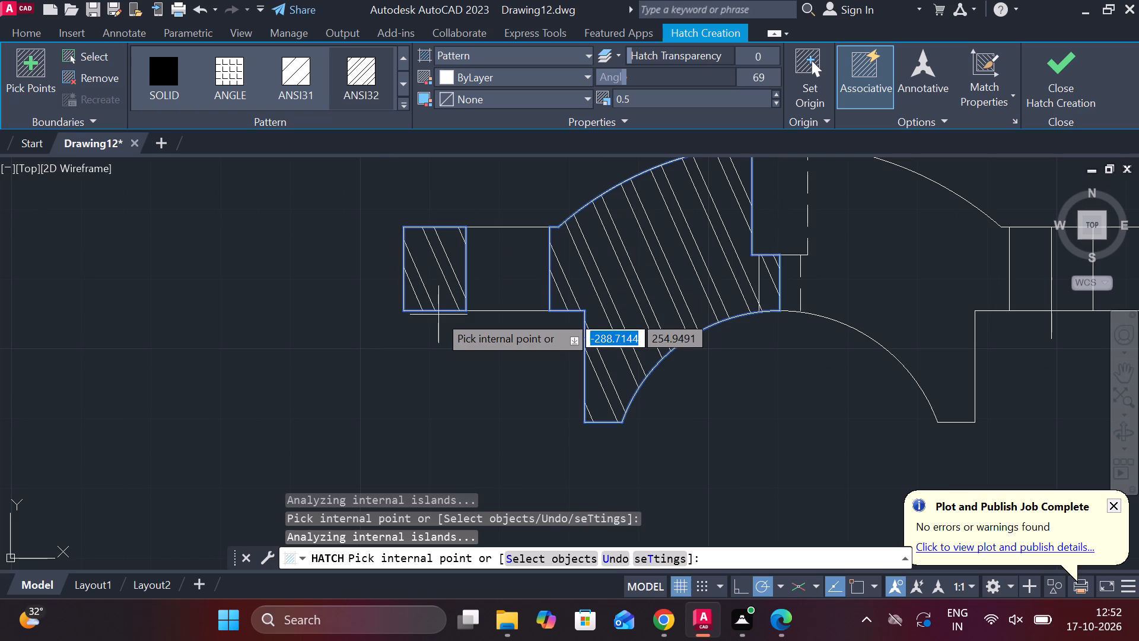
Hatch the matching flange end and central body of the cap front view above the dimensioned plan view, and finish the hatch.
scroll(437, 315, down, 1)
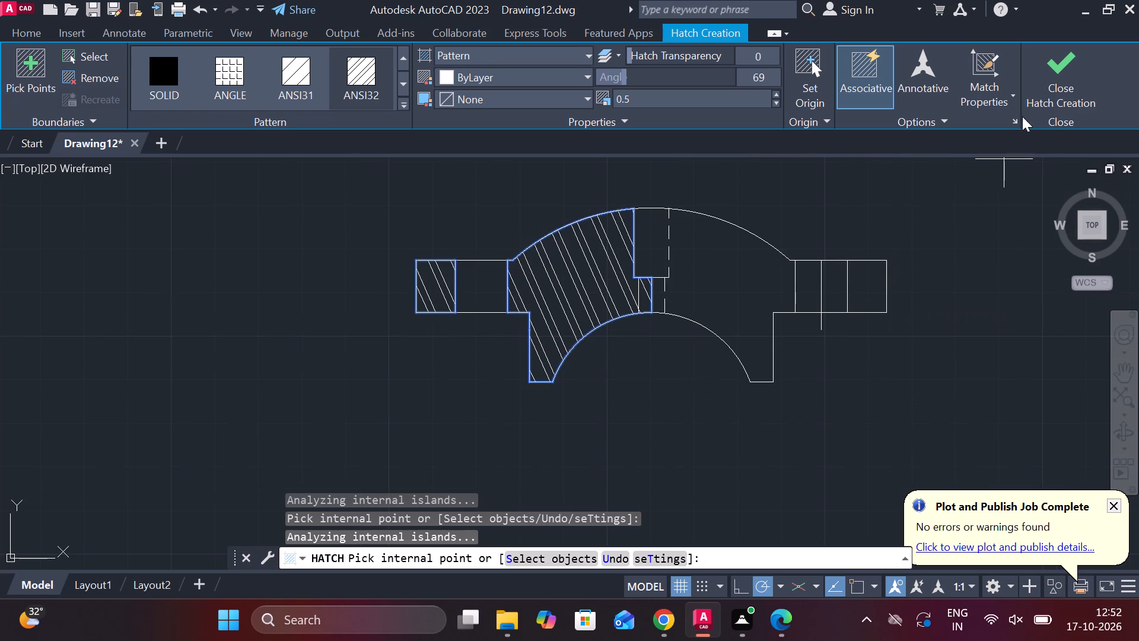
scroll(896, 264, down, 2)
middle_drag(929, 306, 556, 386)
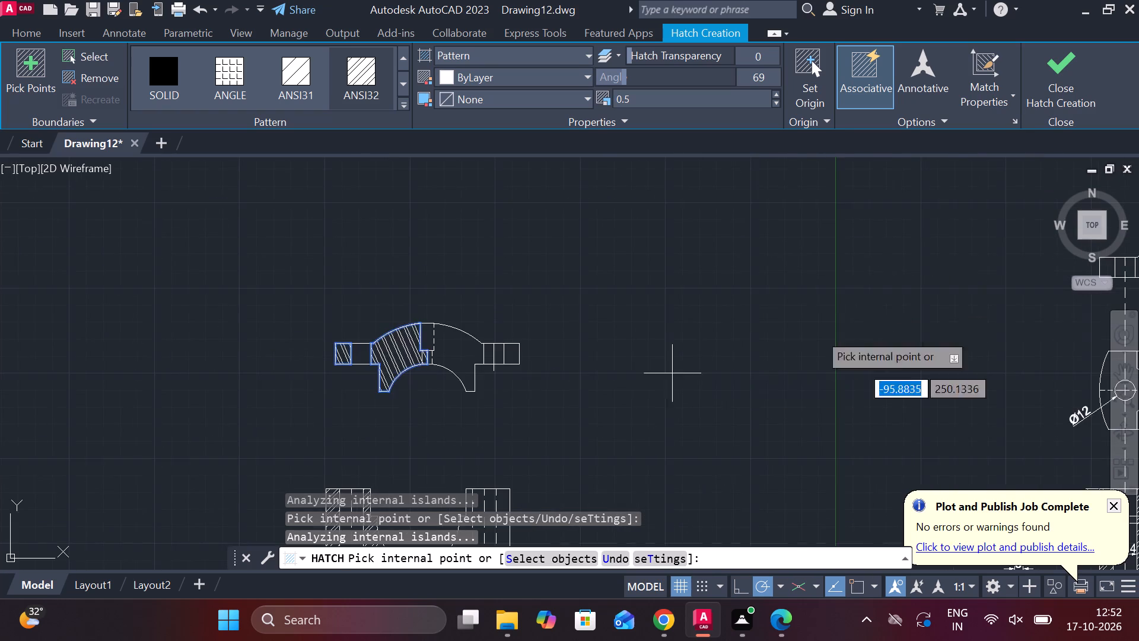
middle_drag(923, 252, 518, 357)
scroll(701, 354, up, 2)
click(694, 399)
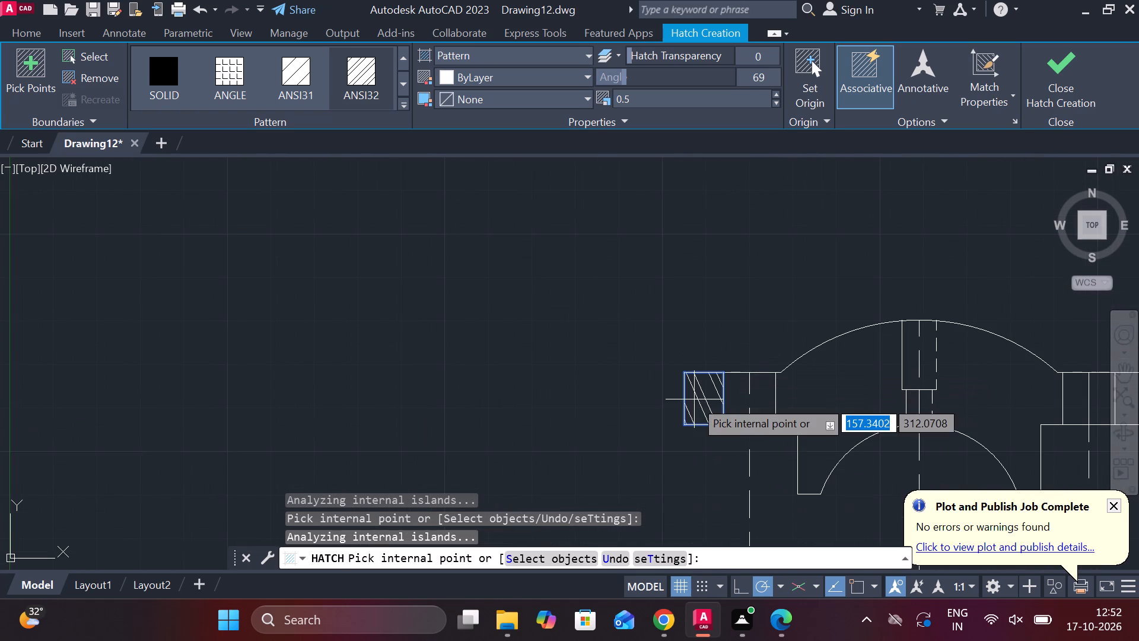
middle_drag(819, 408, 717, 376)
click(738, 368)
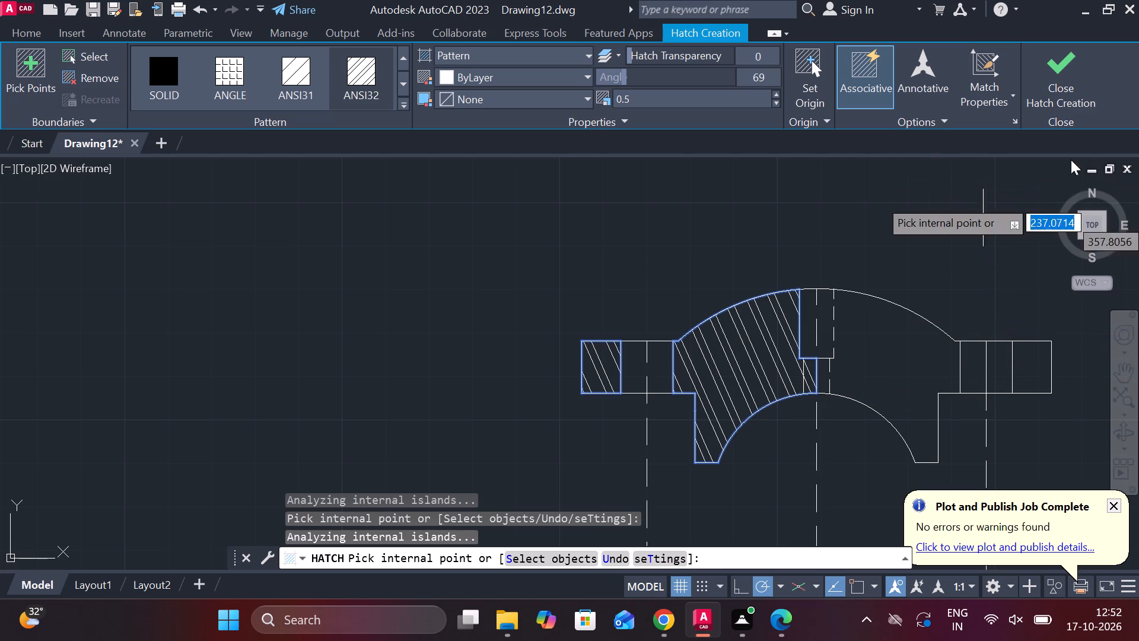
click(1062, 74)
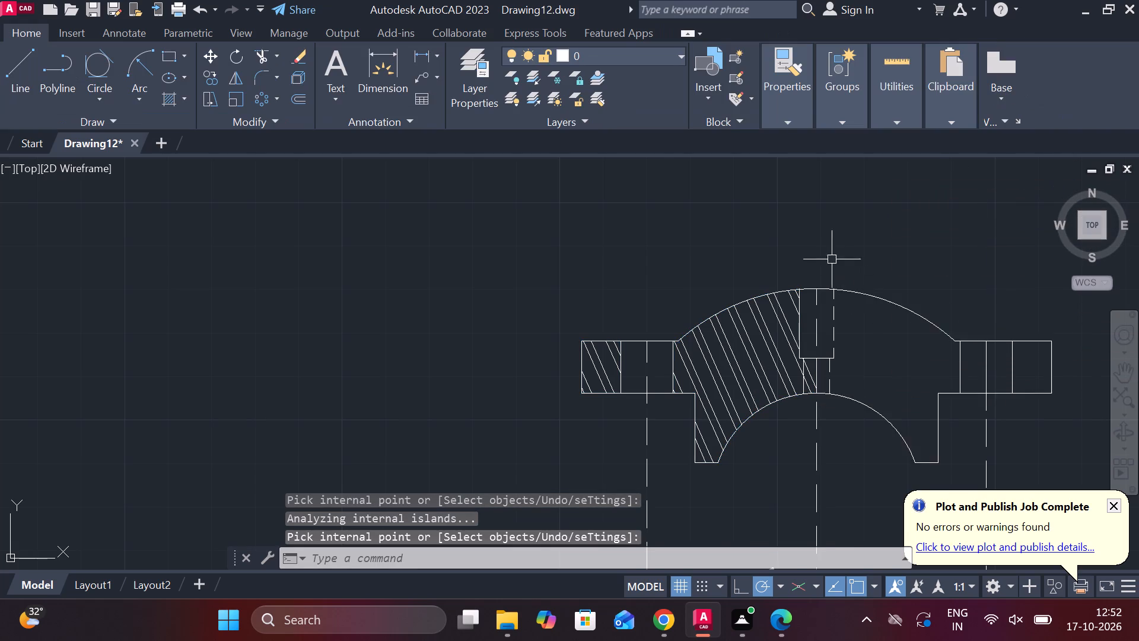
Look over the hatched cap views together with the dimensioned plan, sectioned base and bottom views.
scroll(831, 259, down, 2)
scroll(946, 277, up, 2)
middle_drag(933, 293, 910, 253)
scroll(906, 248, down, 1)
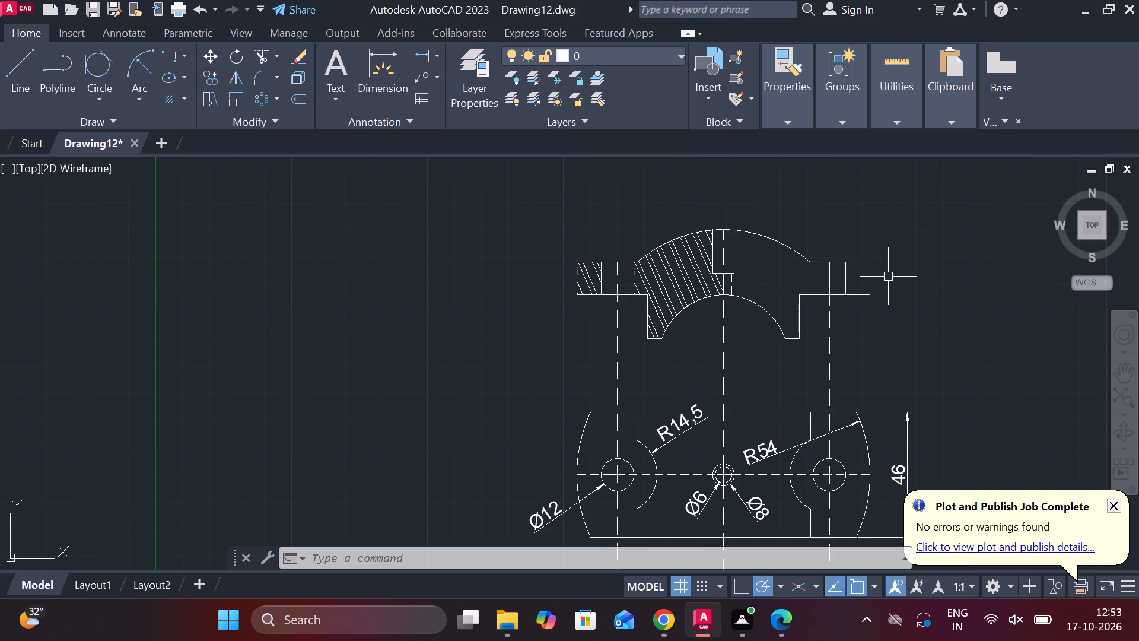
scroll(853, 377, down, 1)
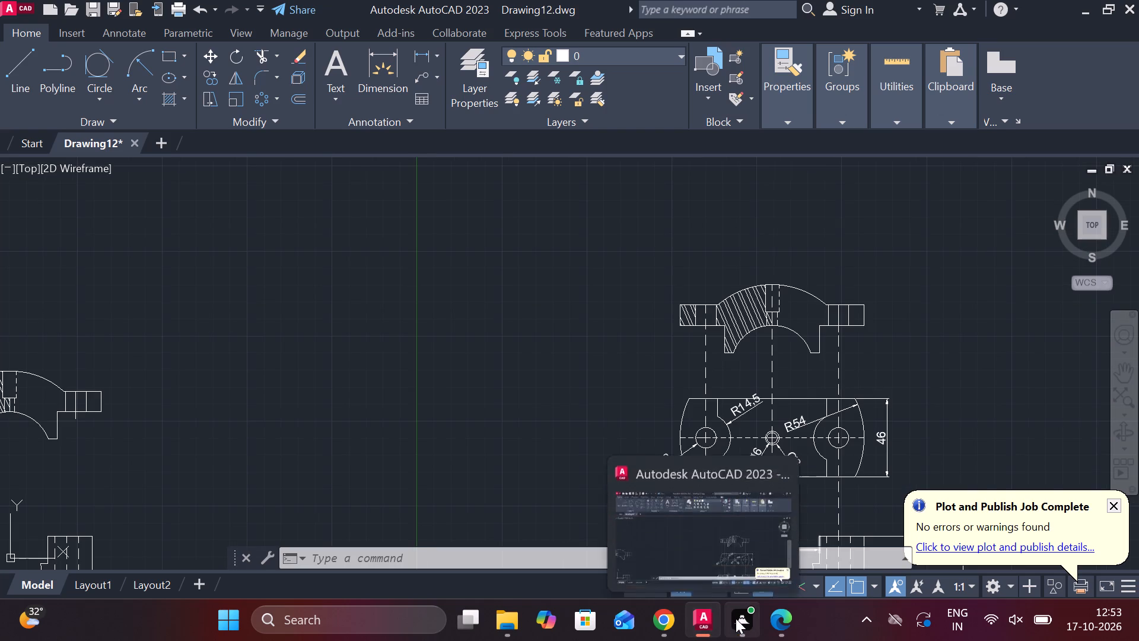
scroll(955, 384, up, 1)
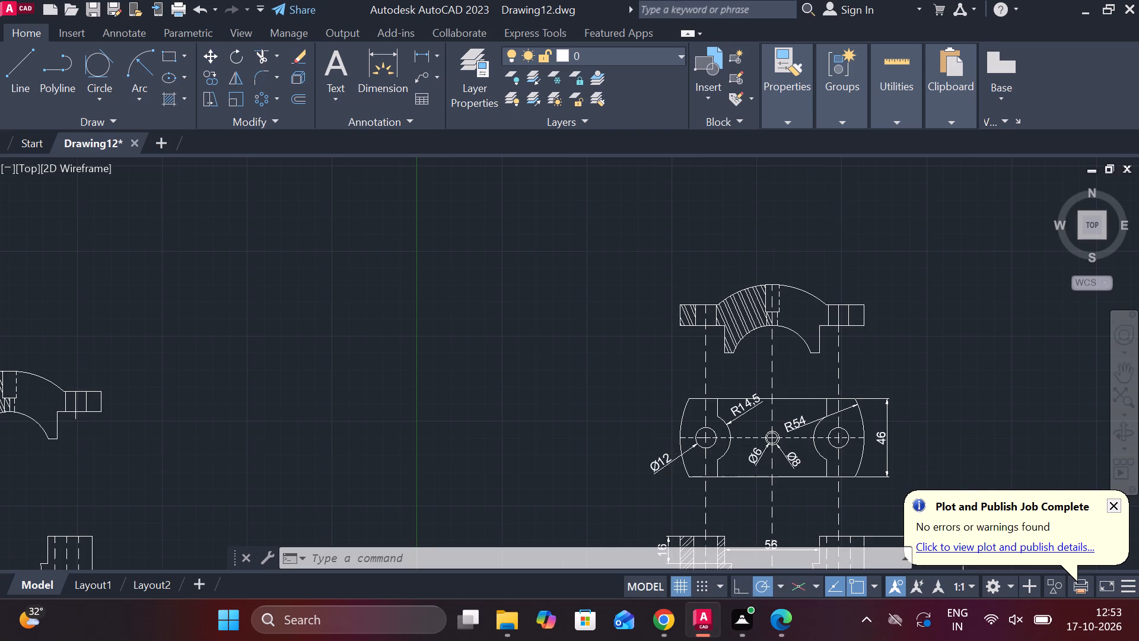
middle_drag(950, 384, 841, 193)
scroll(839, 187, down, 1)
scroll(855, 259, up, 1)
scroll(850, 273, down, 2)
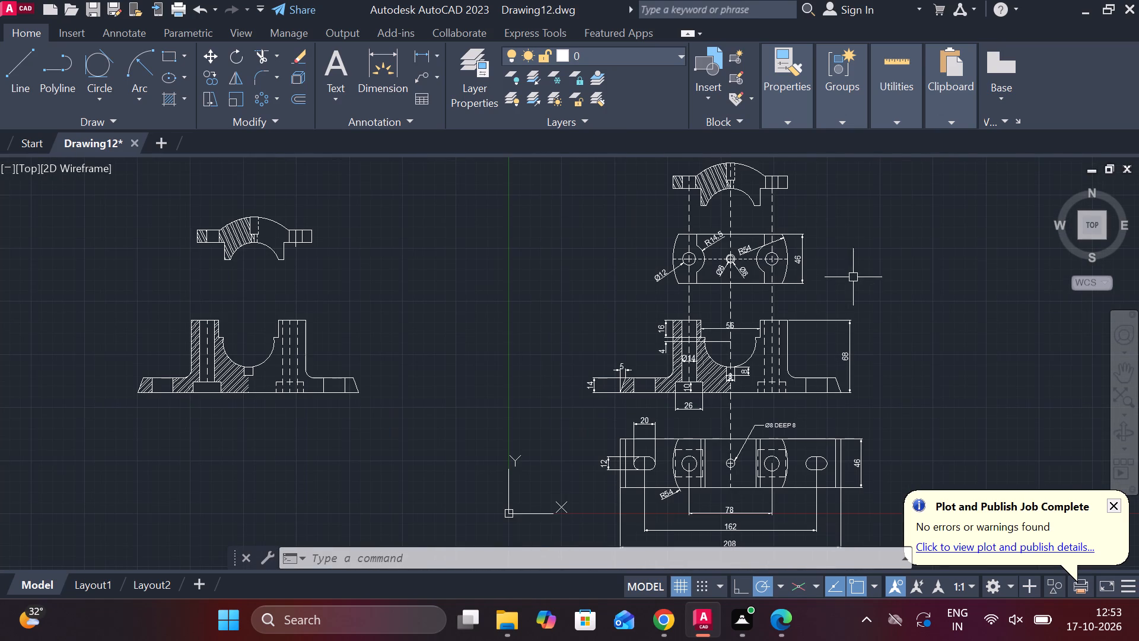
scroll(844, 245, up, 1)
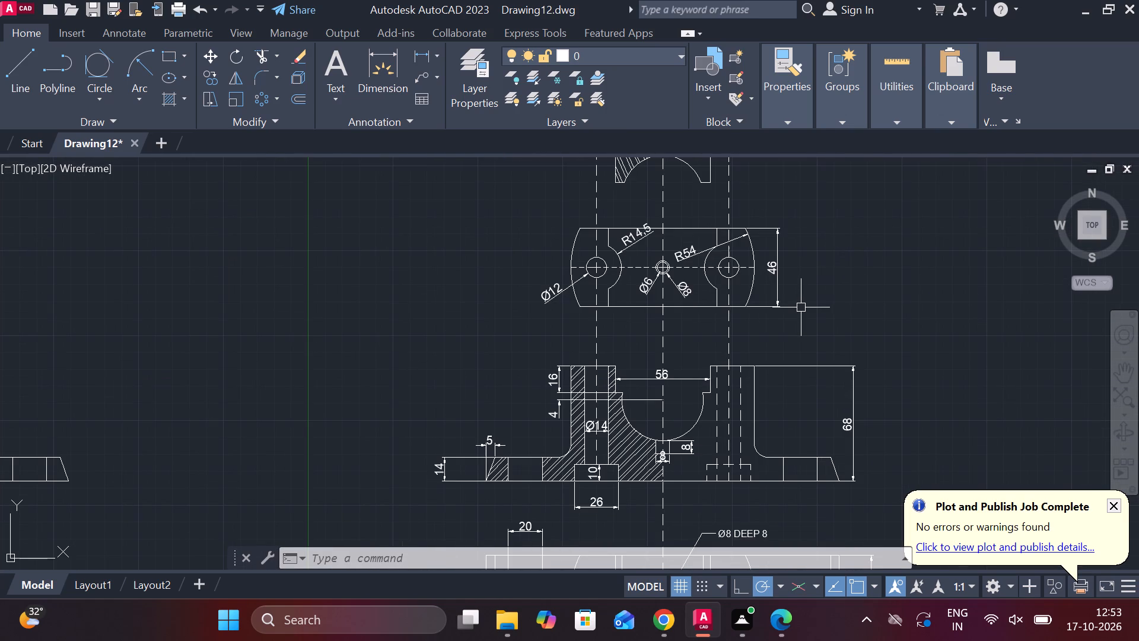
Add a vertical linear dimension for the flange thickness beside the unhatched end of the cap front view.
middle_drag(842, 313, 687, 436)
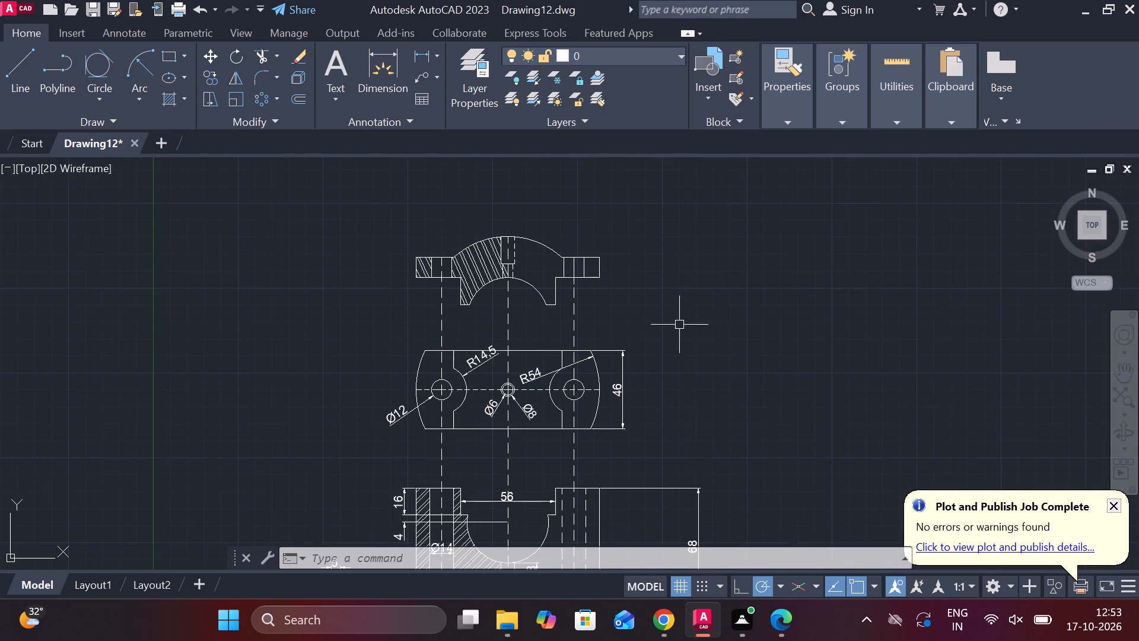
scroll(679, 319, up, 1)
middle_drag(695, 322, 880, 360)
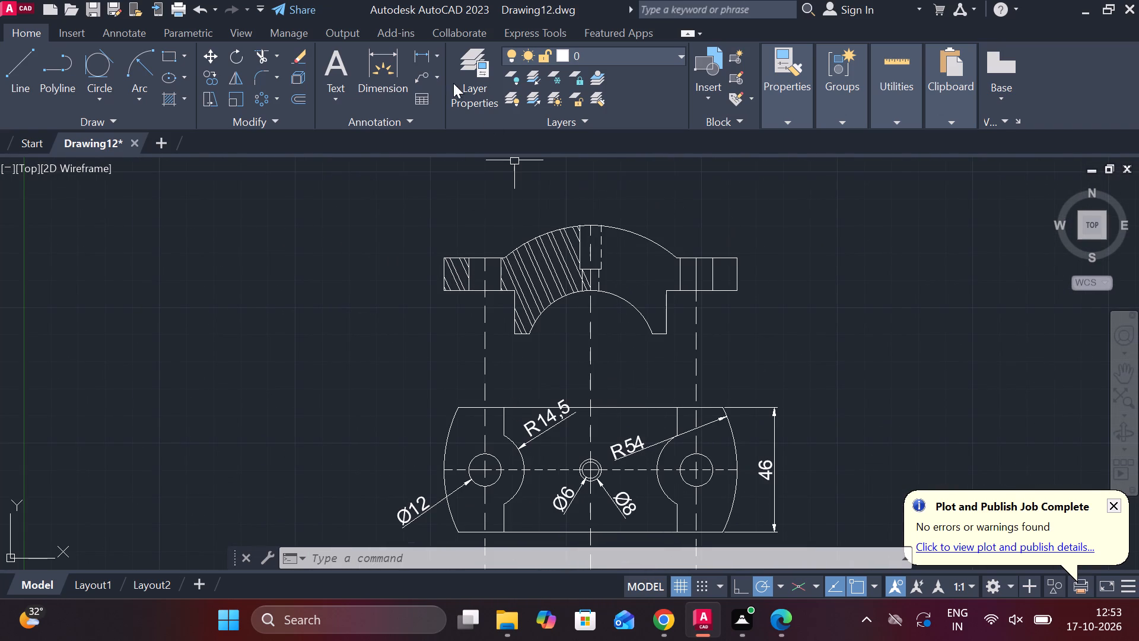
click(427, 55)
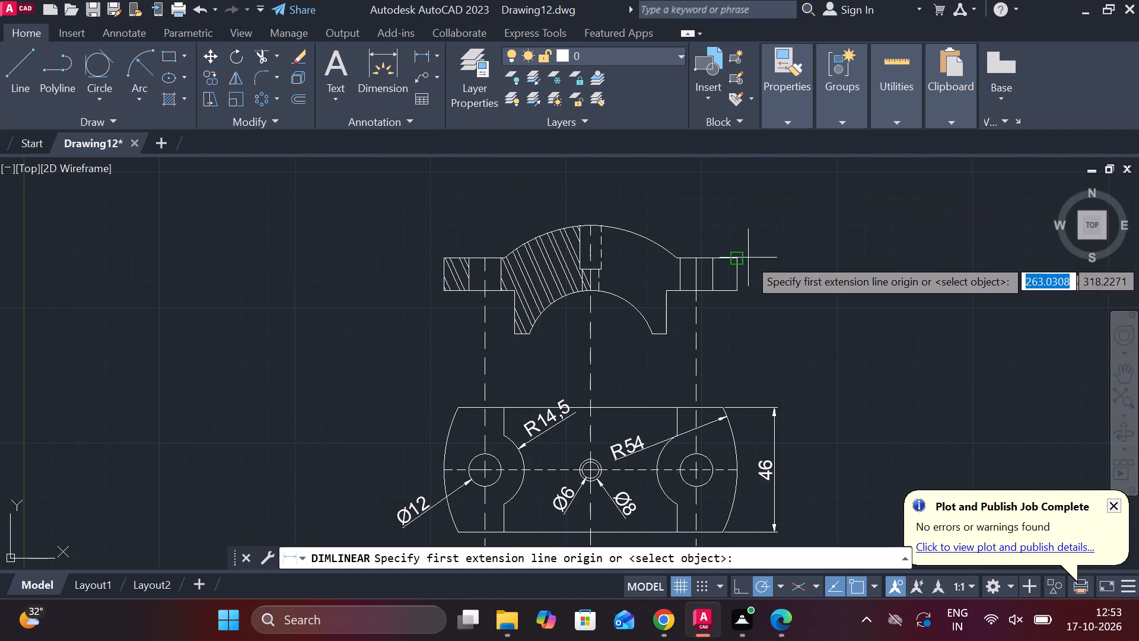
click(737, 260)
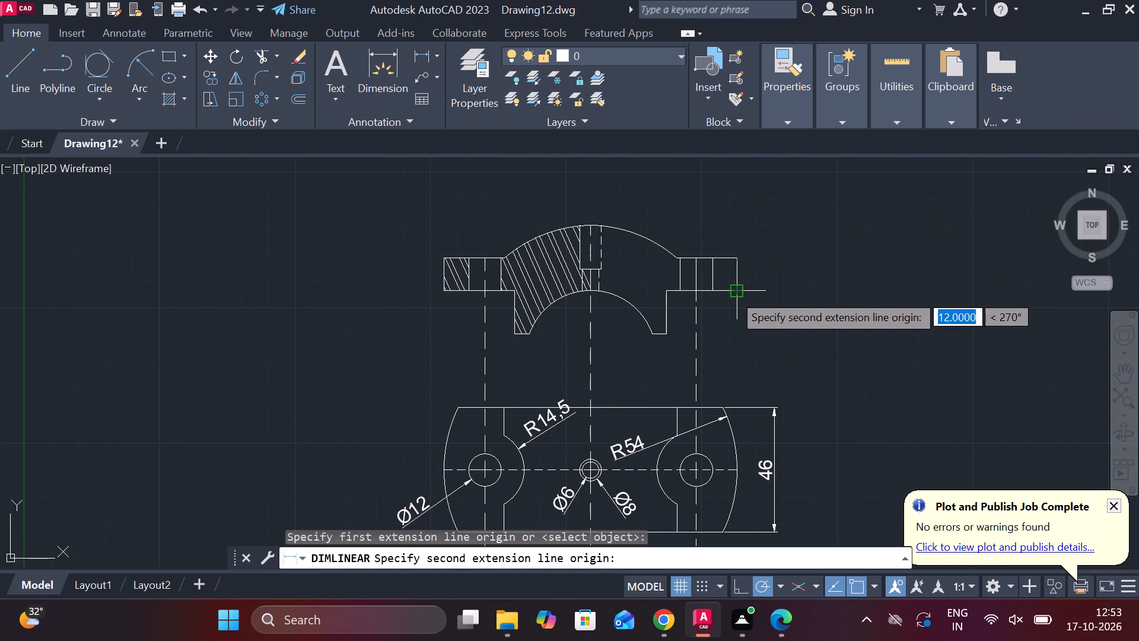
click(733, 293)
click(786, 275)
Dimension the height of the cap's unhatched leg below the flange, in line with the flange thickness dimension.
key(space)
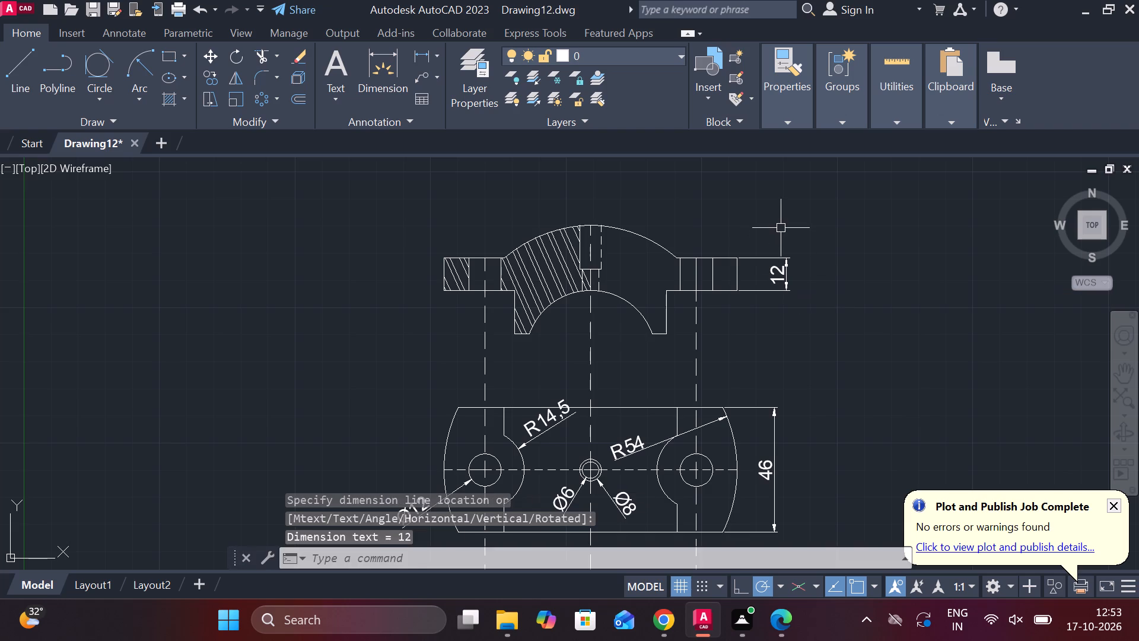
click(675, 339)
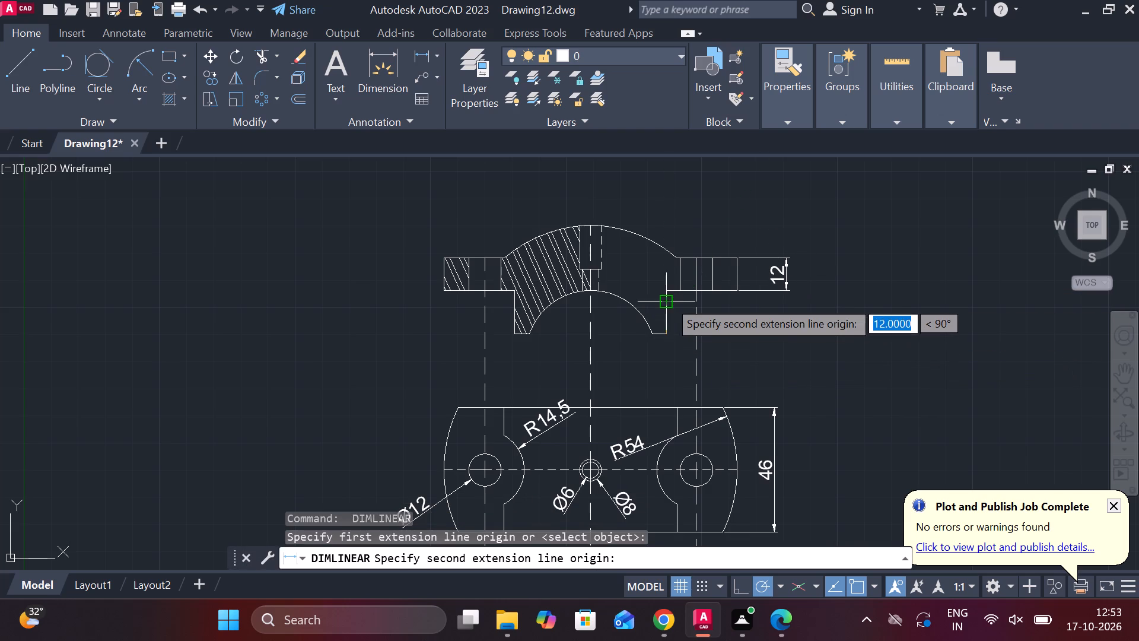
click(669, 291)
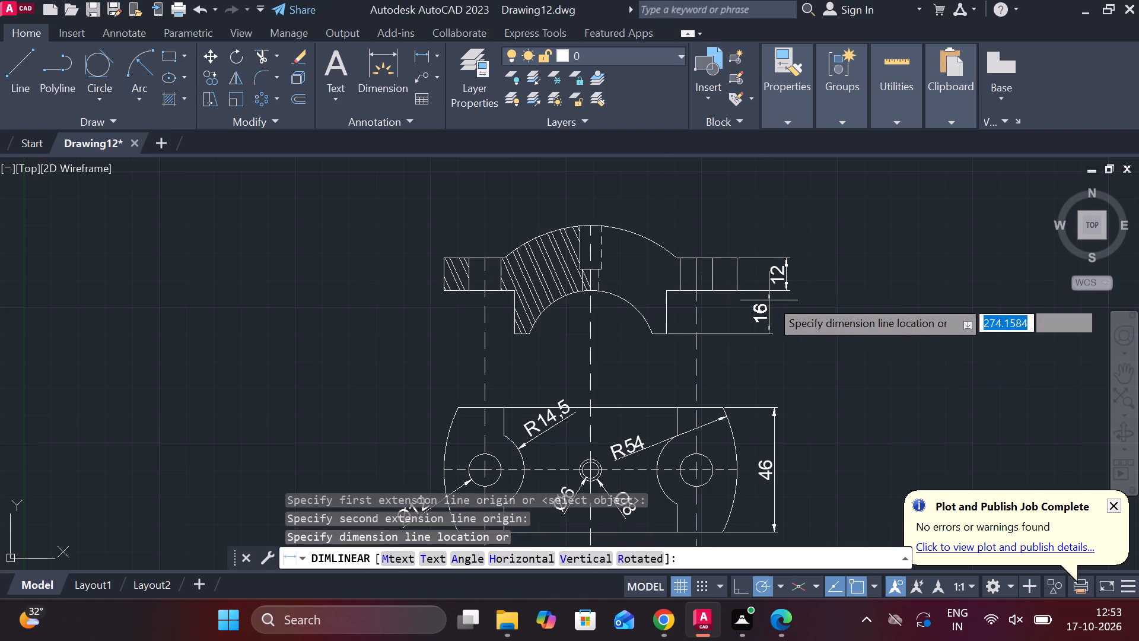
scroll(780, 295, up, 2)
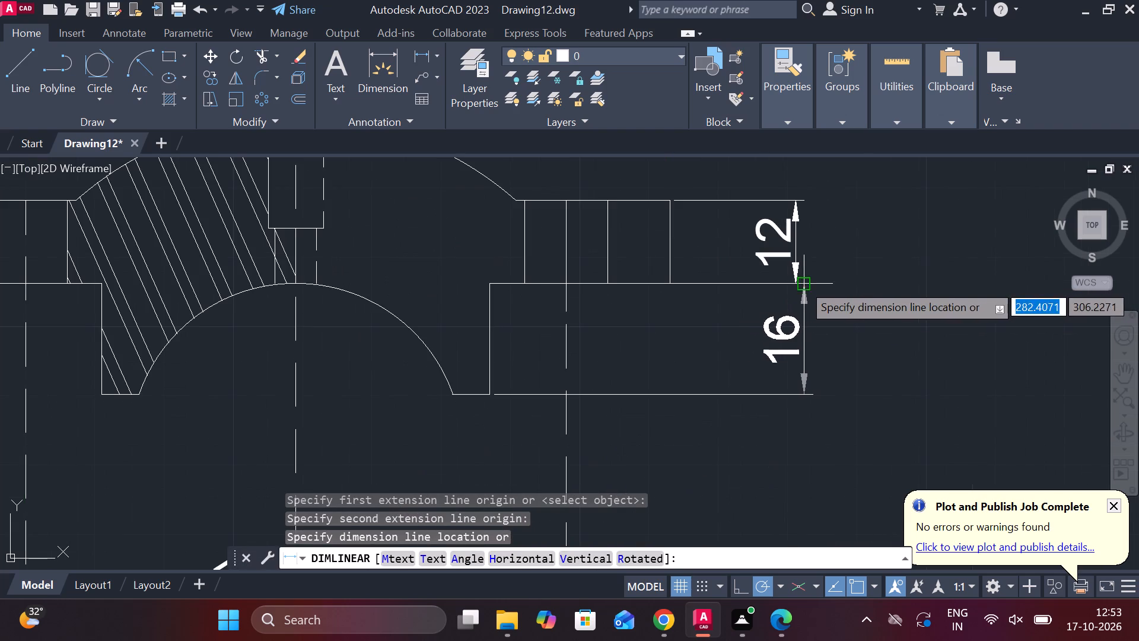
click(795, 284)
Dimension the vertical distance from the leg's bottom edge to the arch's centre mark, in line with the leg height dimension.
scroll(823, 297, down, 1)
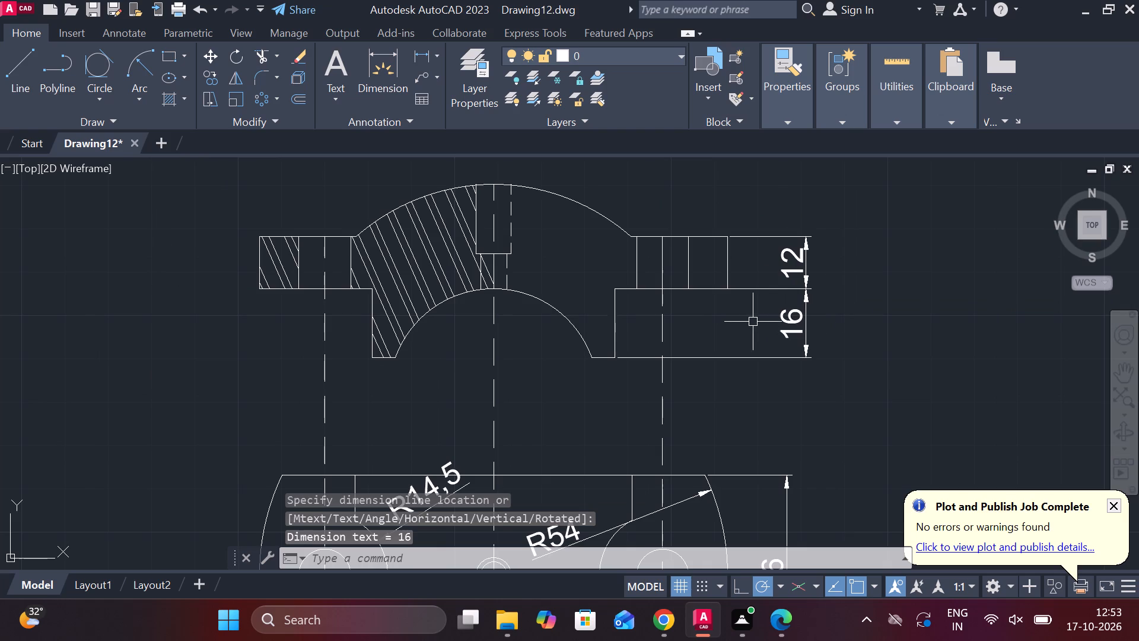
scroll(730, 322, down, 1)
key(space)
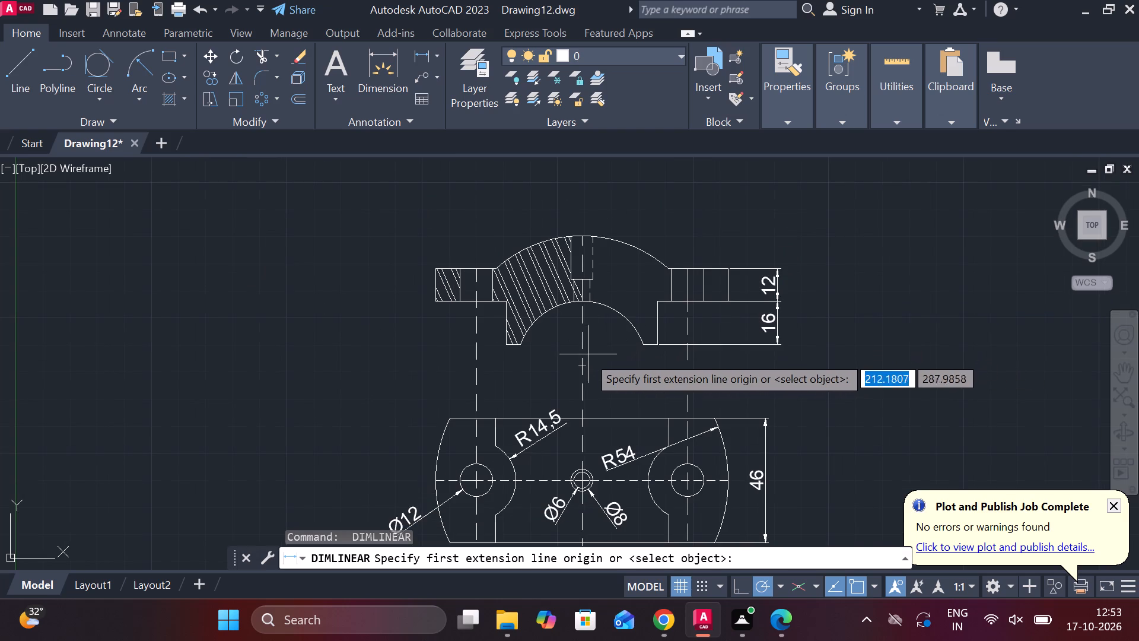
click(586, 358)
click(641, 350)
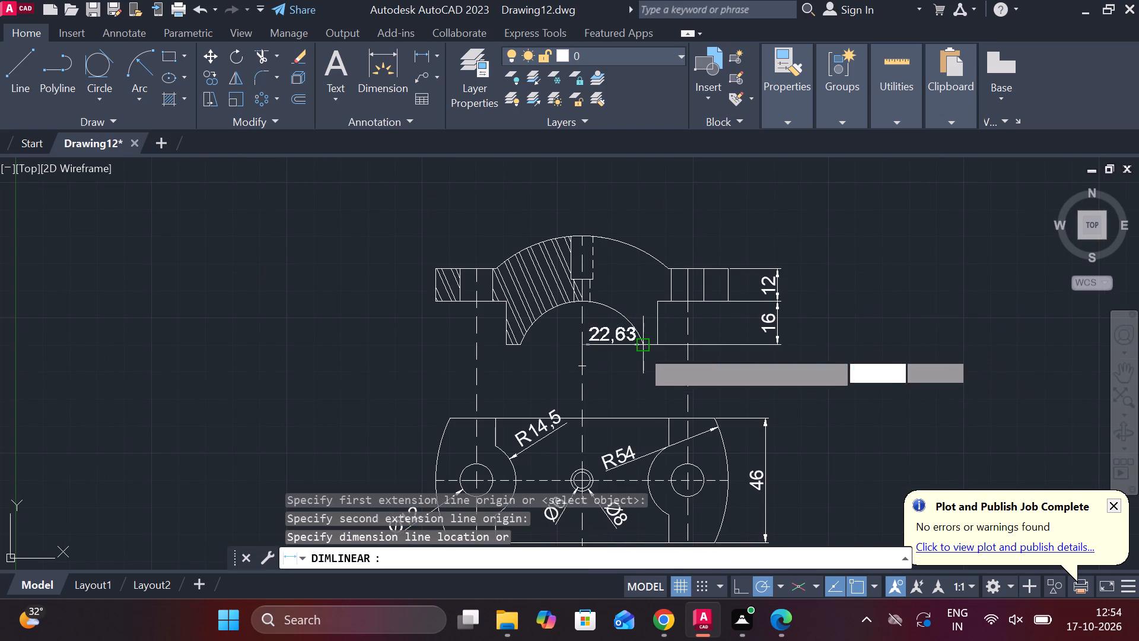
scroll(766, 356, up, 2)
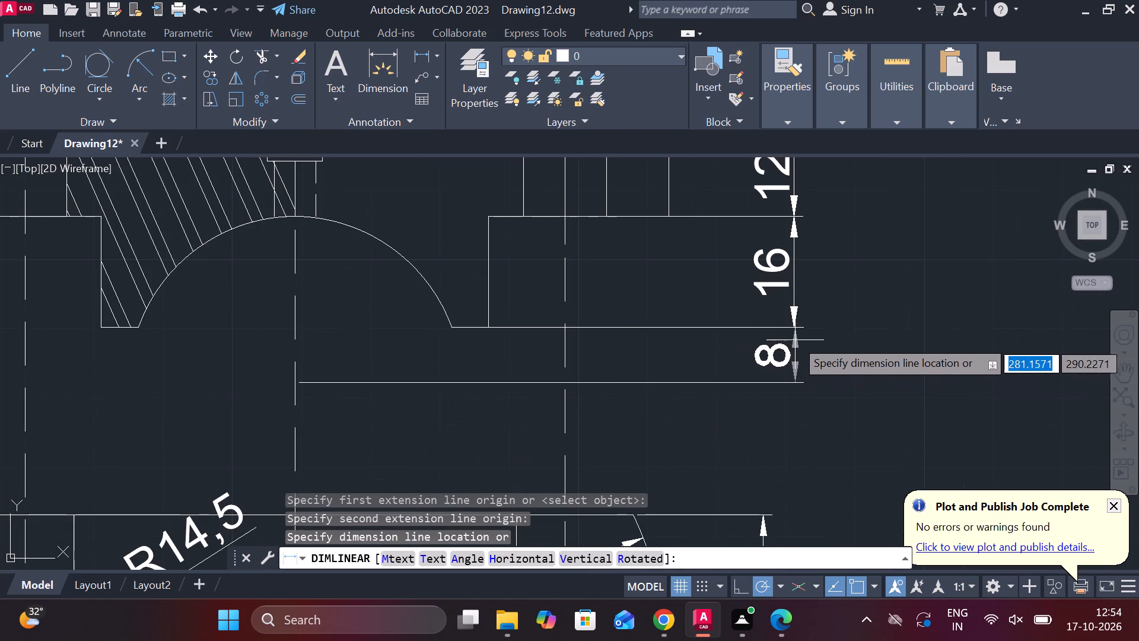
click(793, 331)
Add a vertical linear dimension for the depth of the wider central bore, measured from the cap's crown.
scroll(800, 332, down, 1)
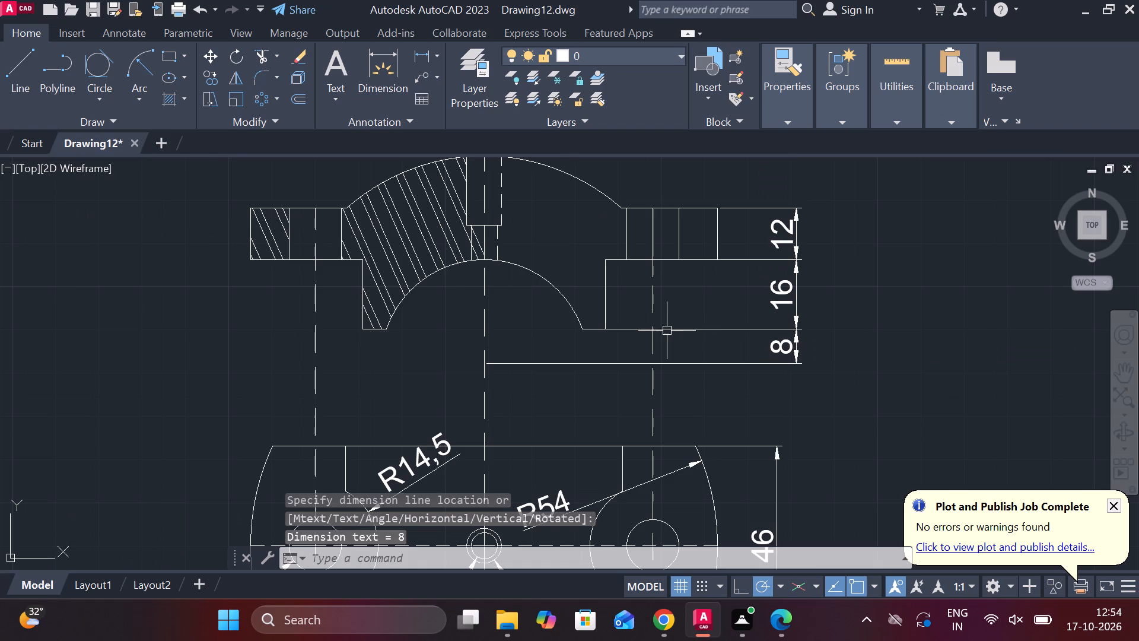
middle_drag(584, 220, 605, 313)
key(space)
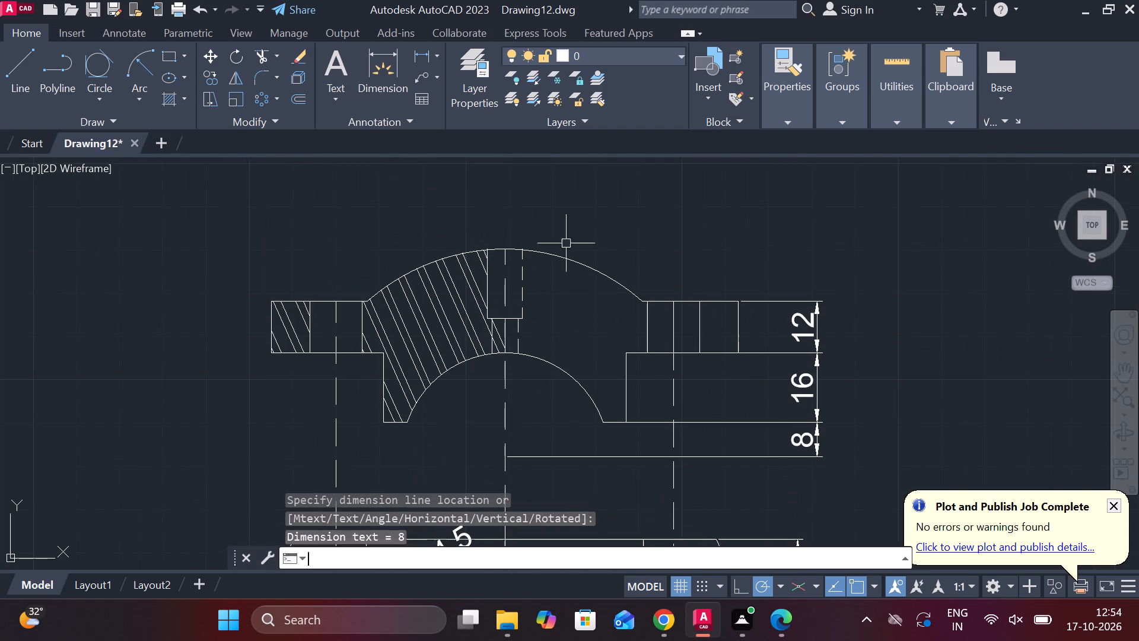
click(500, 253)
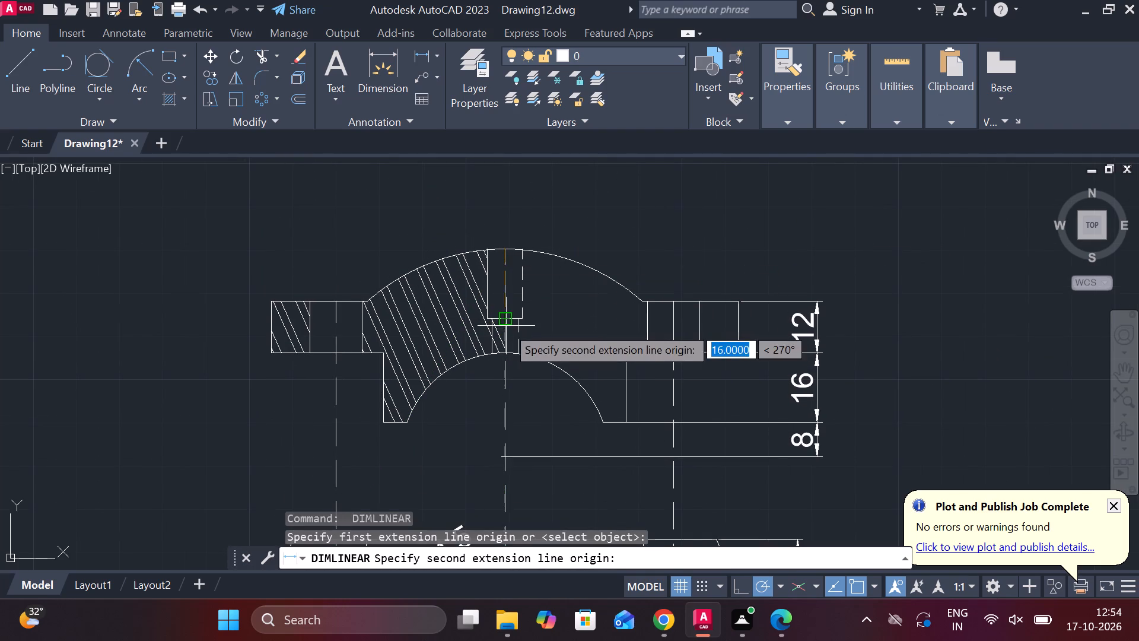
click(506, 326)
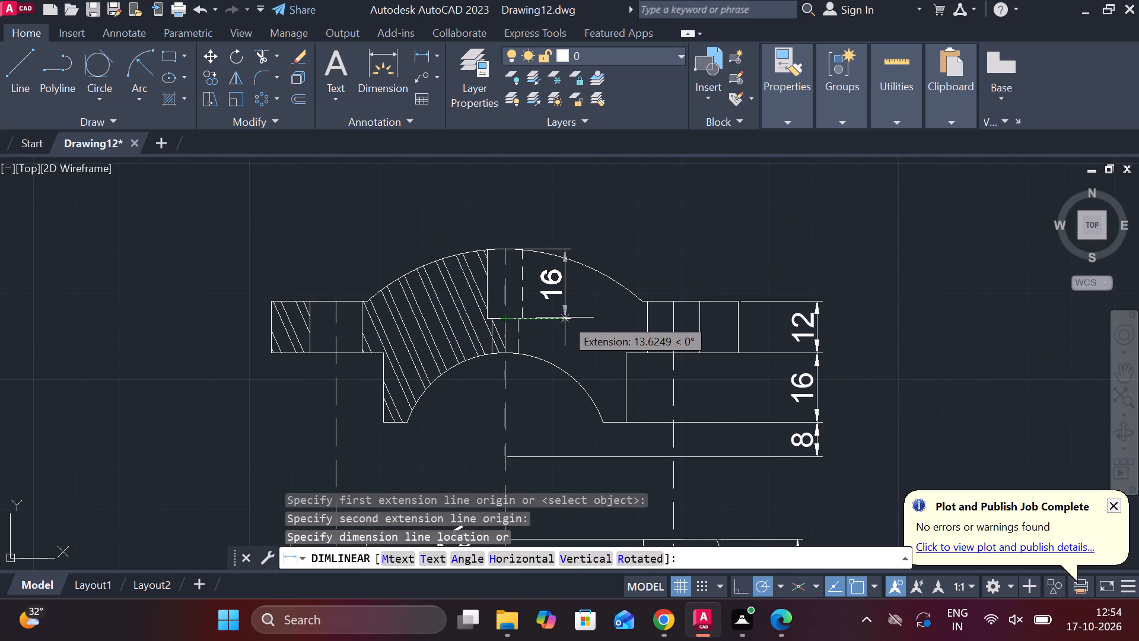
click(565, 318)
Add radius dimensions to the inner arch and the outer crown arc of the cap front view.
scroll(534, 331, up, 1)
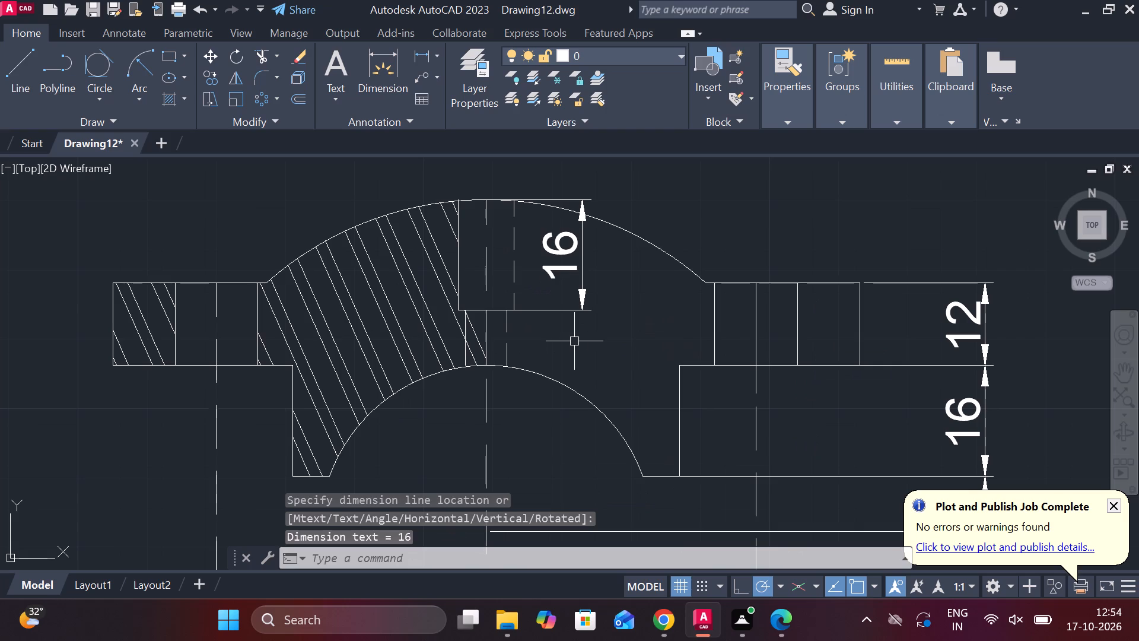
click(439, 55)
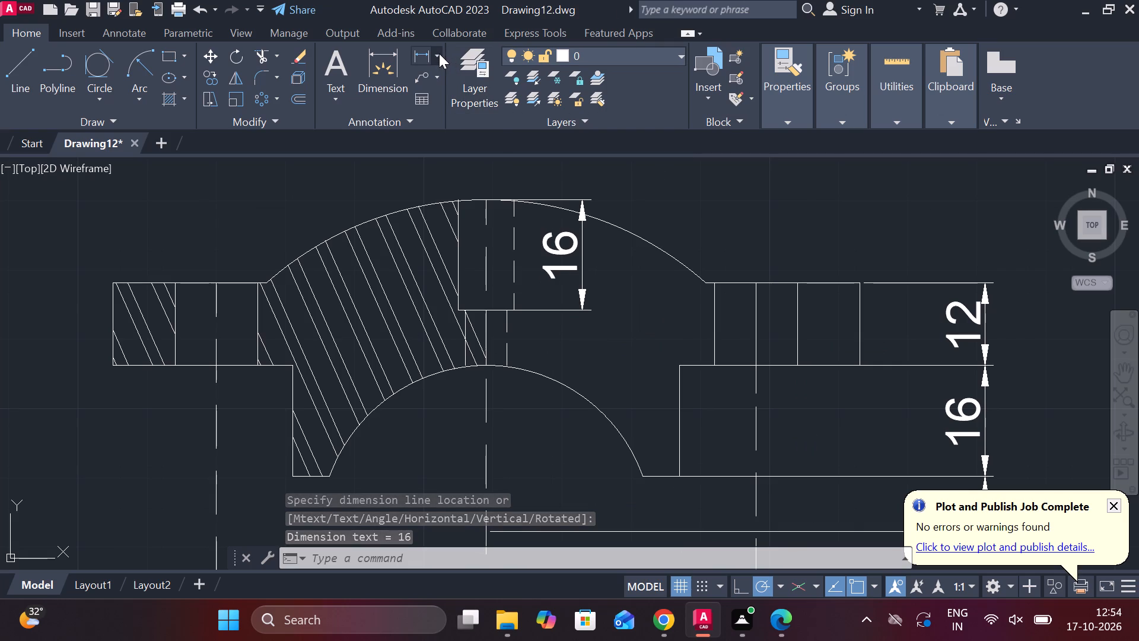
click(451, 245)
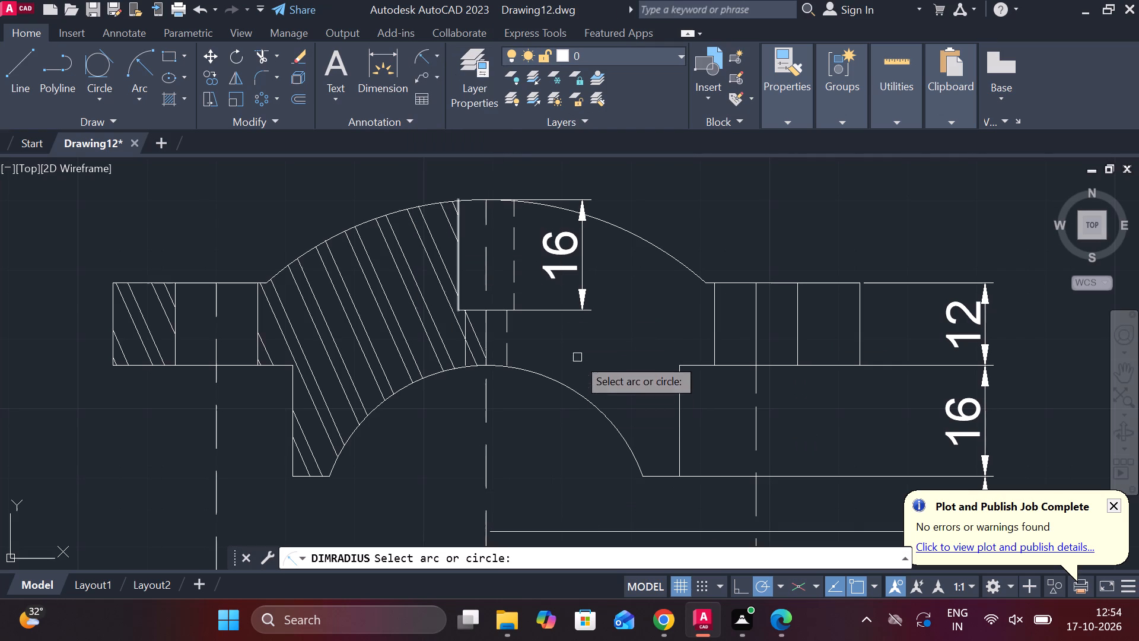
middle_drag(551, 394, 562, 328)
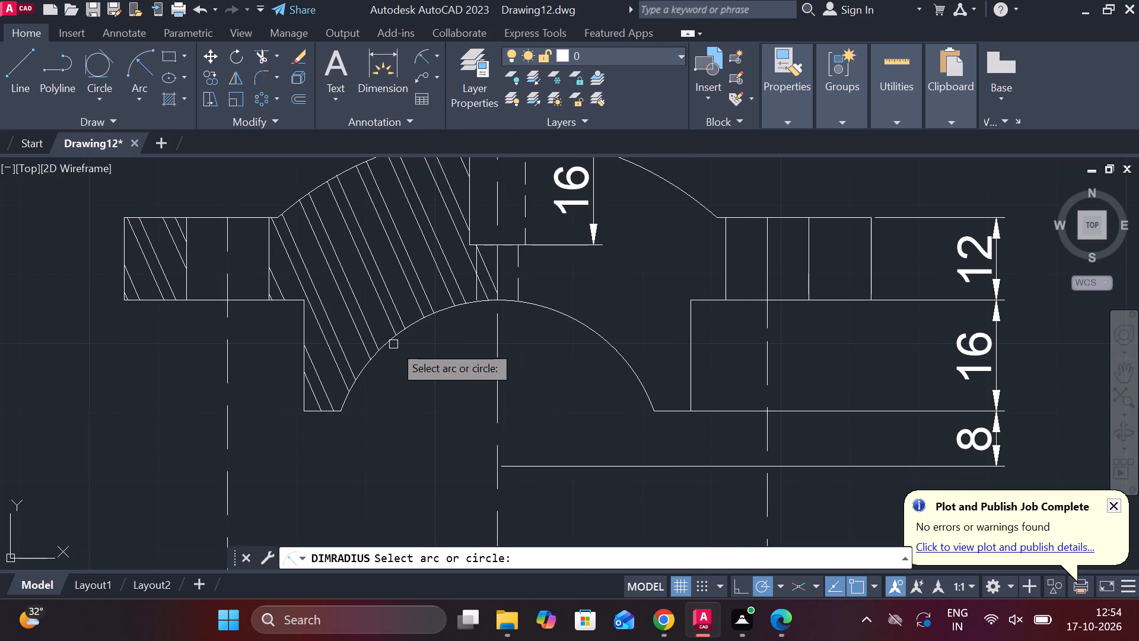
click(390, 344)
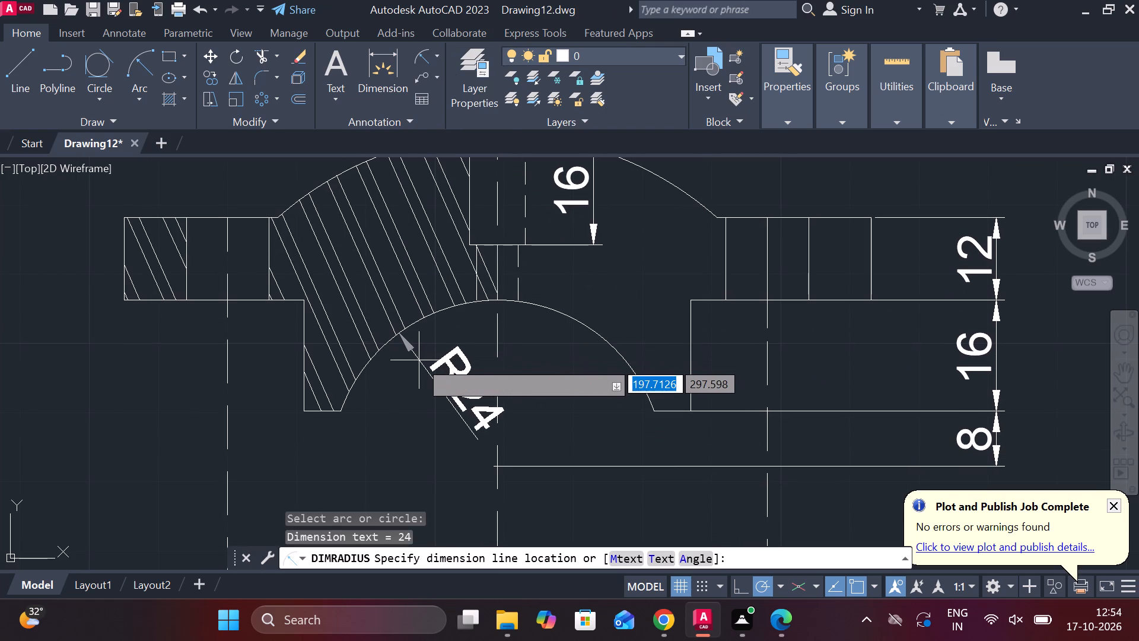
click(419, 360)
key(space)
click(658, 177)
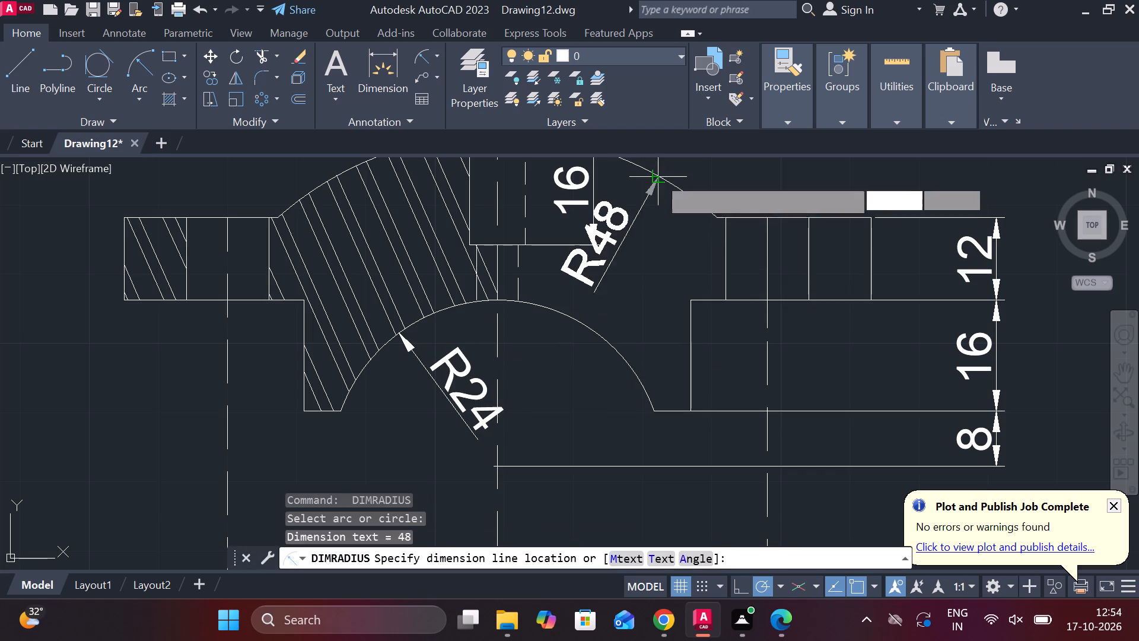
click(672, 237)
Draw a vertical projection line about 94 mm long from the plan's R14,5 arc up past the cap front view's crown arc.
scroll(646, 273, down, 1)
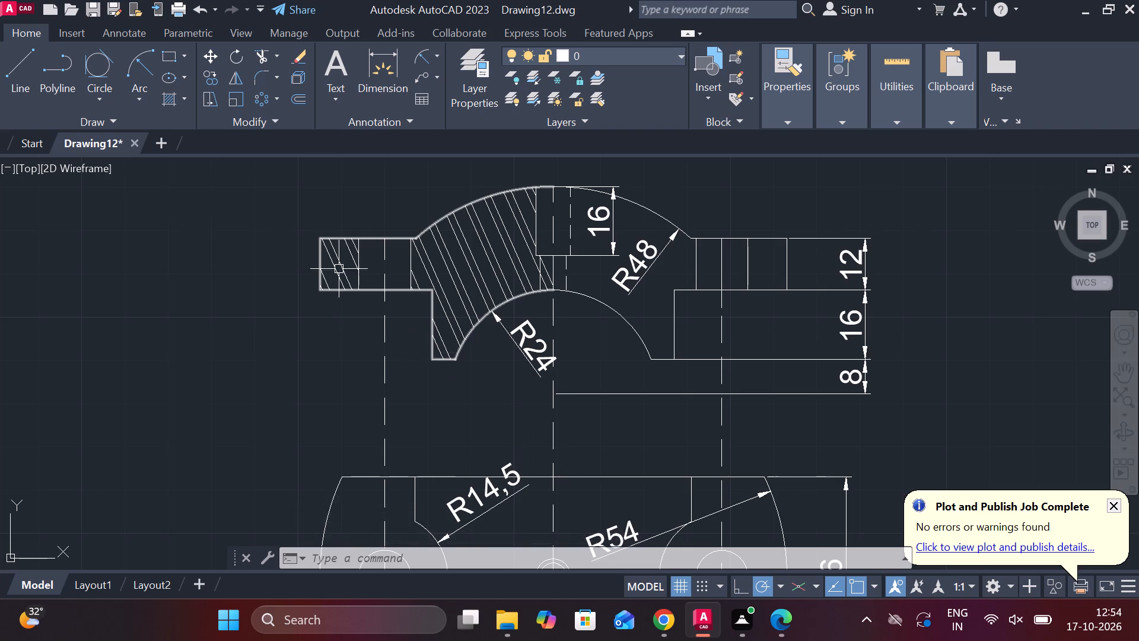
scroll(303, 255, down, 2)
scroll(279, 294, up, 1)
middle_drag(285, 299, 307, 287)
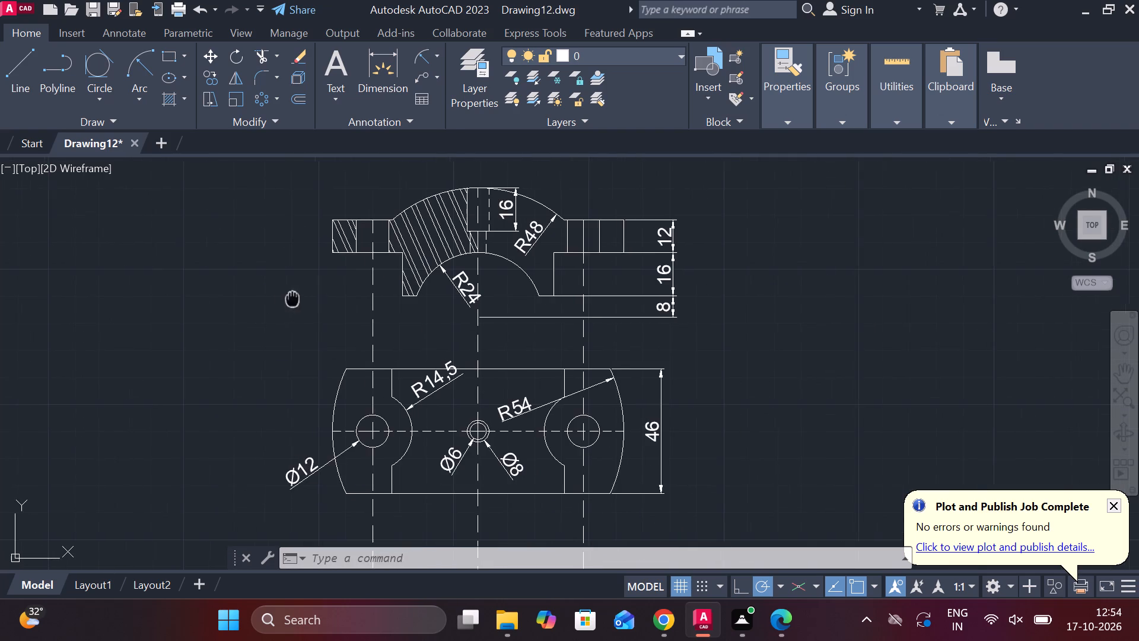
middle_drag(307, 287, 323, 276)
scroll(336, 309, up, 2)
scroll(330, 278, down, 1)
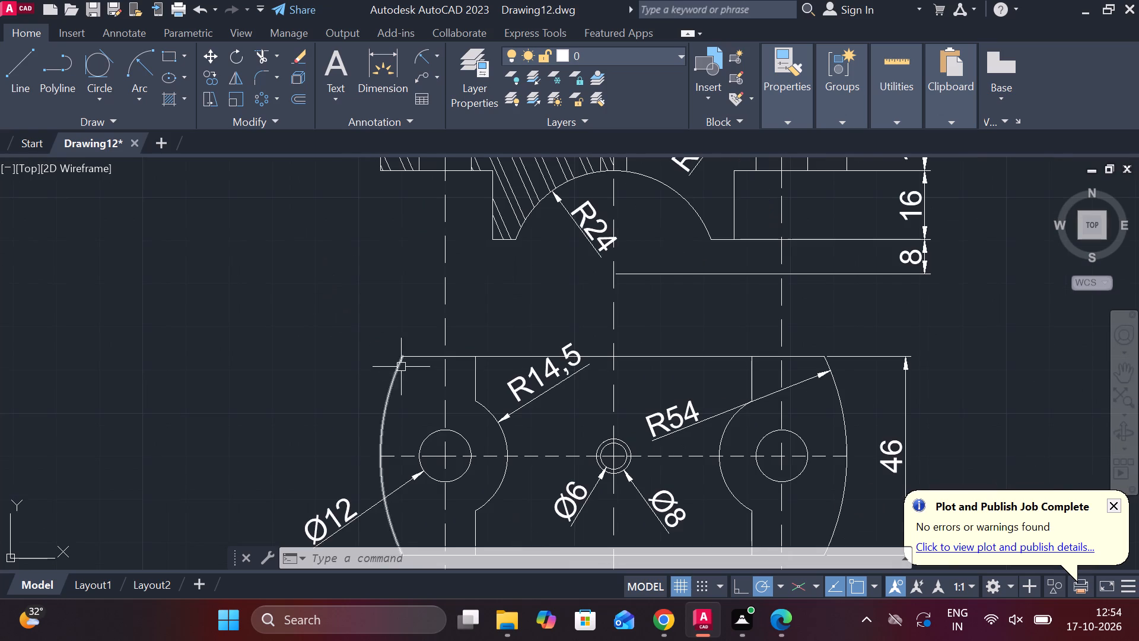
key(Escape)
key(l)
key(Return)
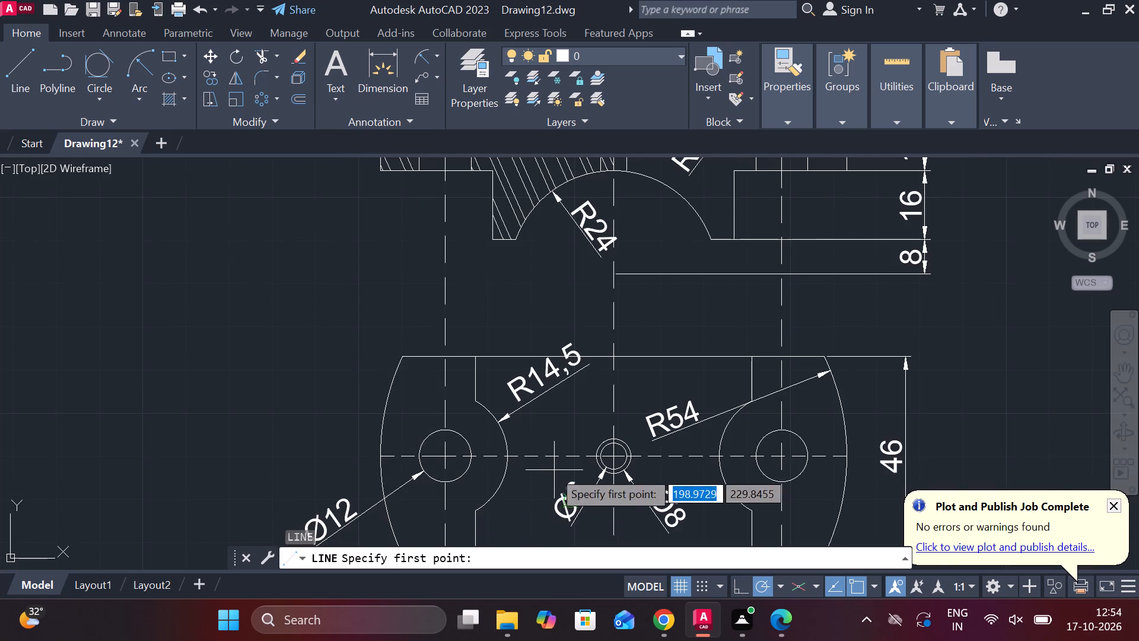
click(509, 456)
middle_drag(507, 303, 538, 566)
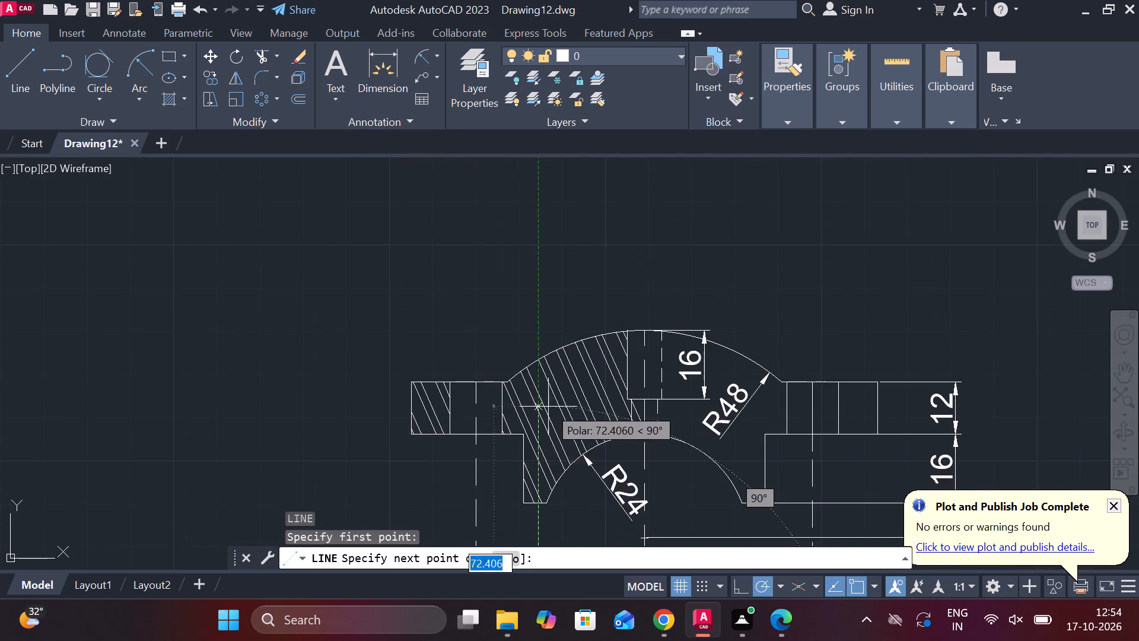
click(529, 313)
key(Escape)
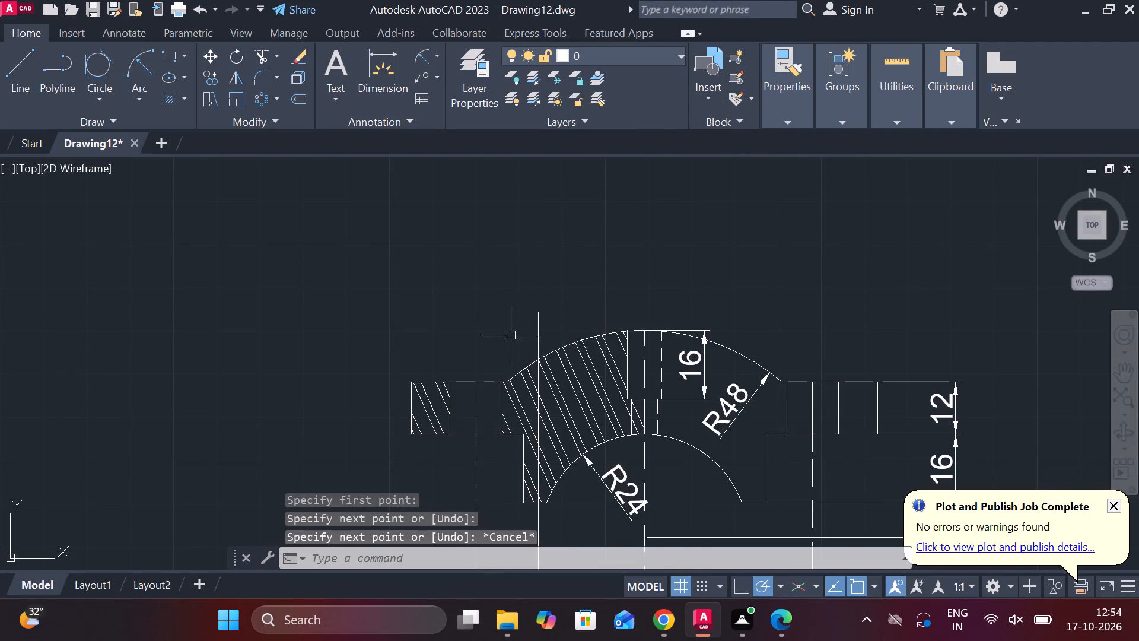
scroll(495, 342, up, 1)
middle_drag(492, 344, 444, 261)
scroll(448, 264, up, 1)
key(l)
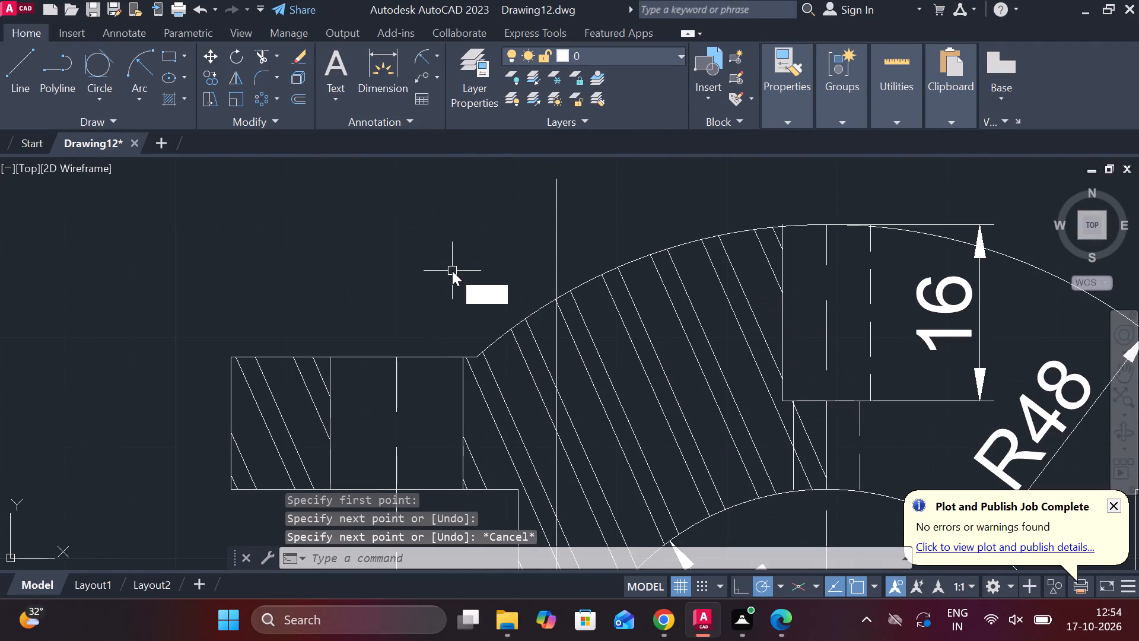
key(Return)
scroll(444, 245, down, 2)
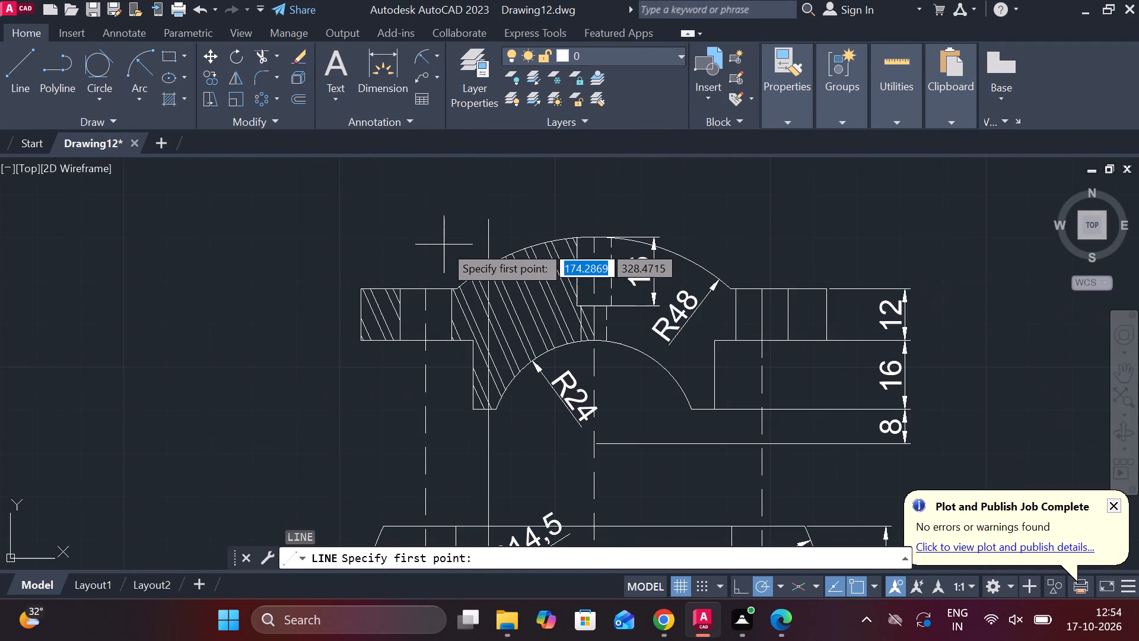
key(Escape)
Erase the section hatching from both cap front views.
click(534, 300)
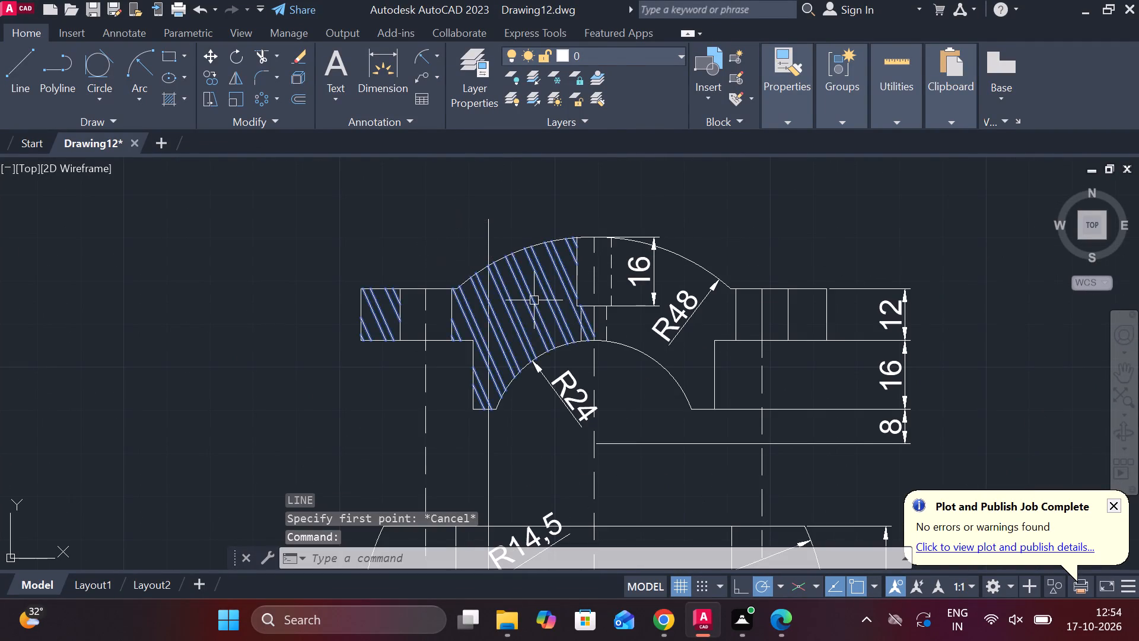
scroll(534, 300, down, 7)
scroll(471, 314, up, 1)
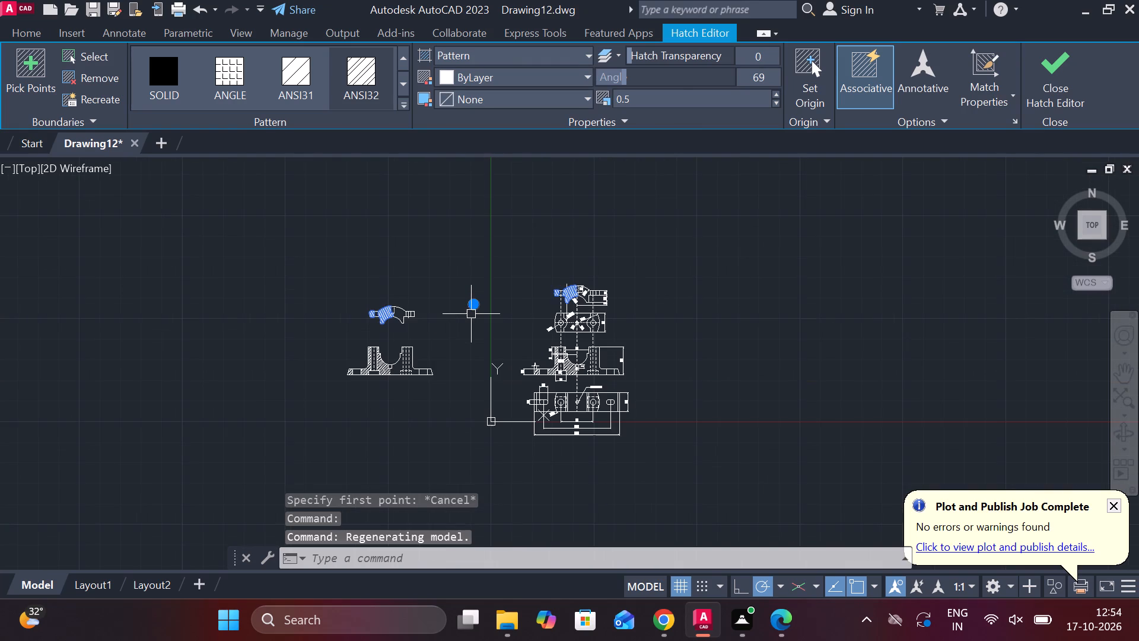
text(E)
key(space)
Draw a horizontal line from the corner where flange top meets crown arc, extending inward just past the vertical projection line.
scroll(607, 269, up, 3)
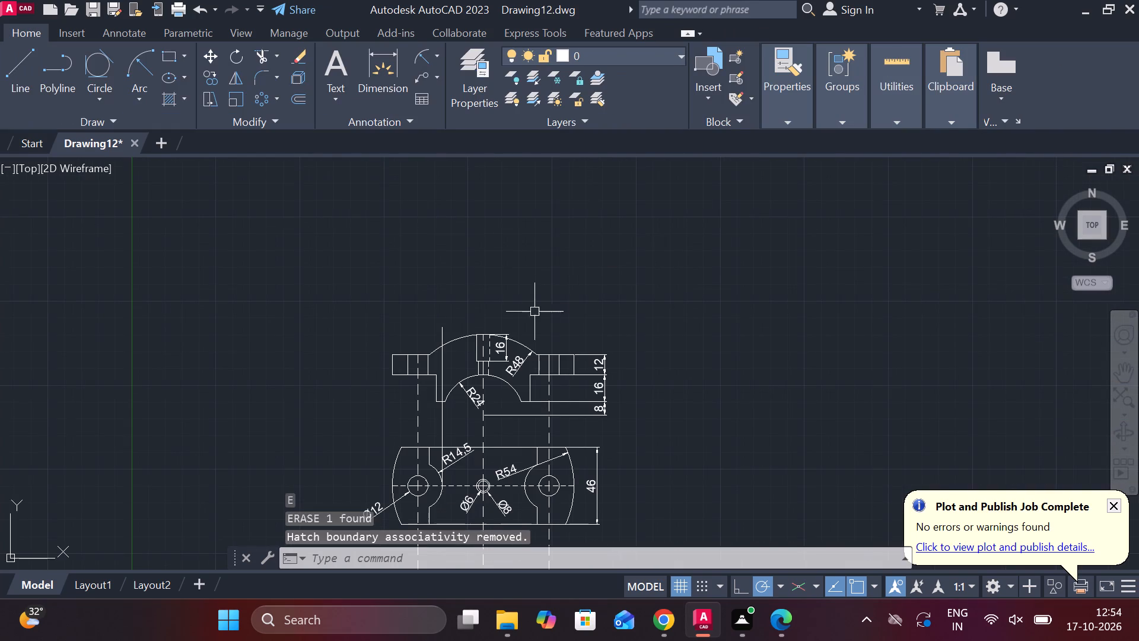
middle_drag(540, 312, 654, 235)
scroll(545, 245, up, 3)
middle_drag(609, 272, 597, 269)
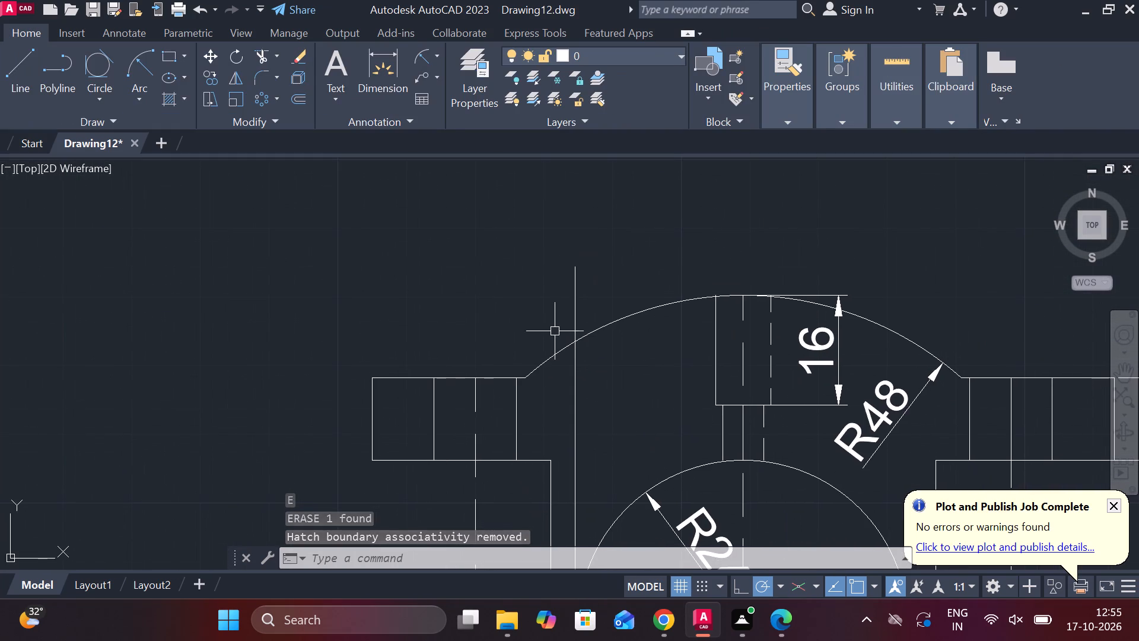
key(l)
key(Return)
scroll(526, 393, up, 2)
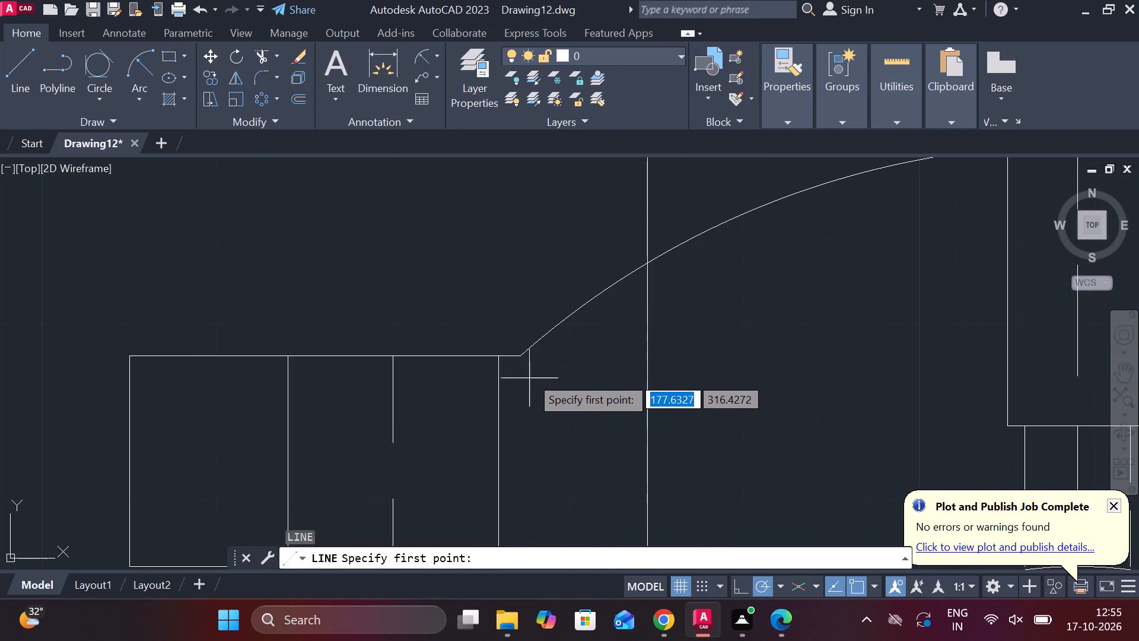
click(526, 354)
click(689, 344)
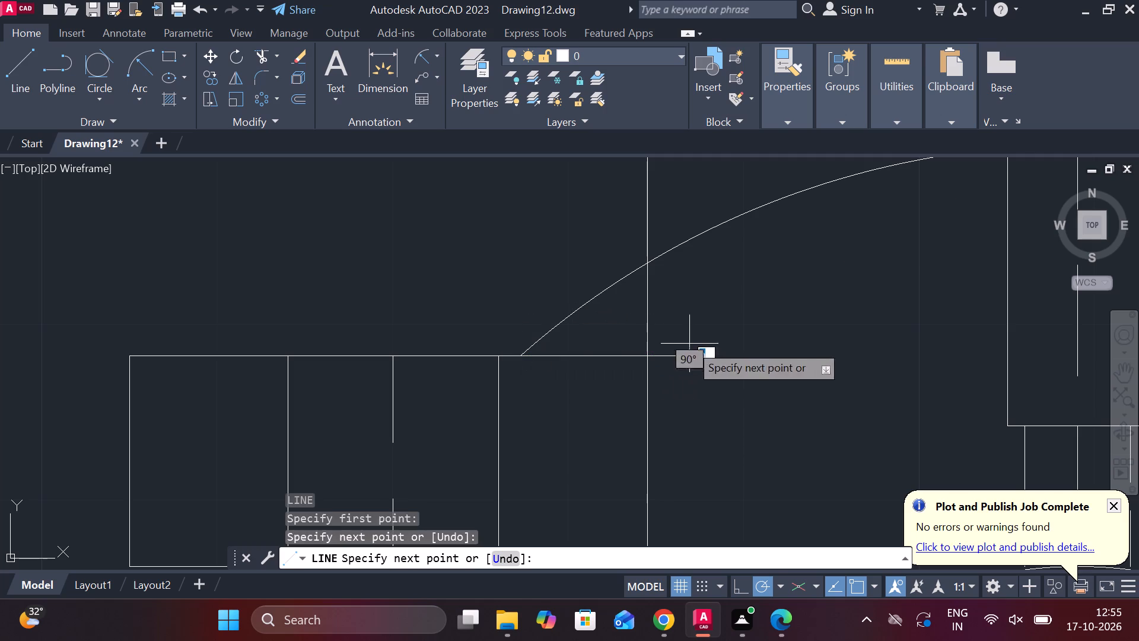
key(Escape)
Trim the horizontal line's overhang and the projection line above the crown arc and between the flange-top level and the leg's bottom.
text(TR)
key(space)
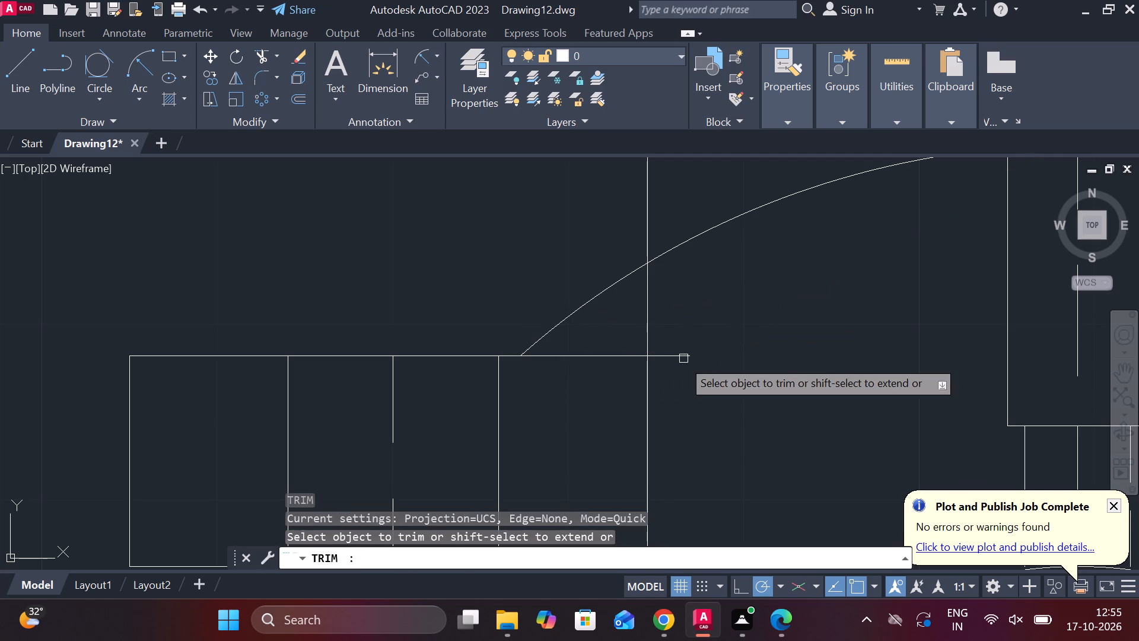
click(658, 360)
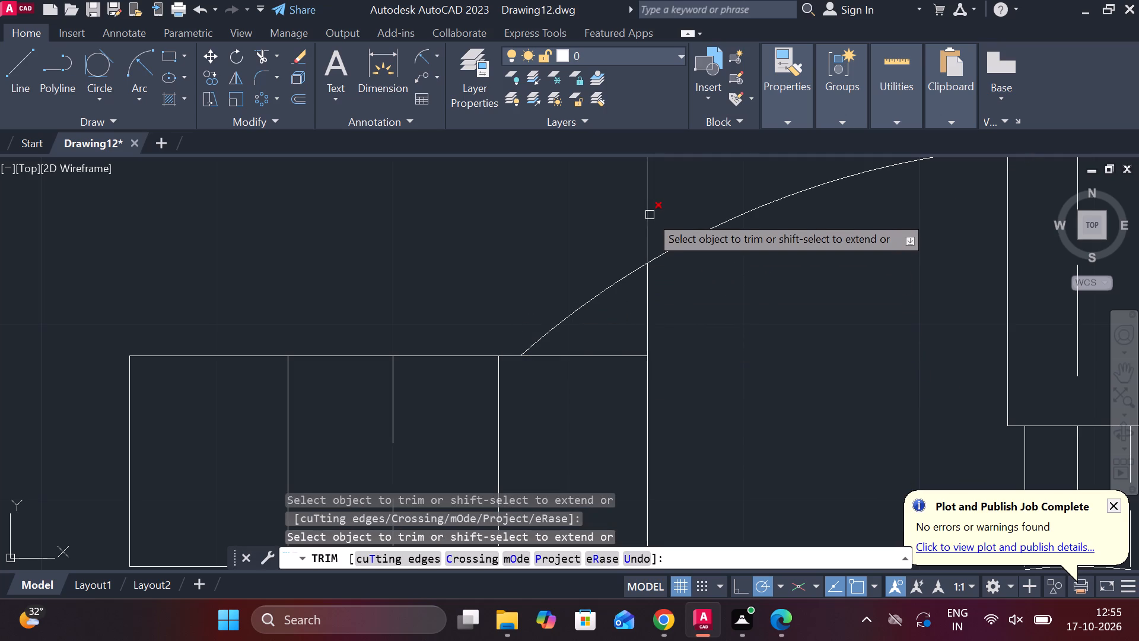
click(650, 215)
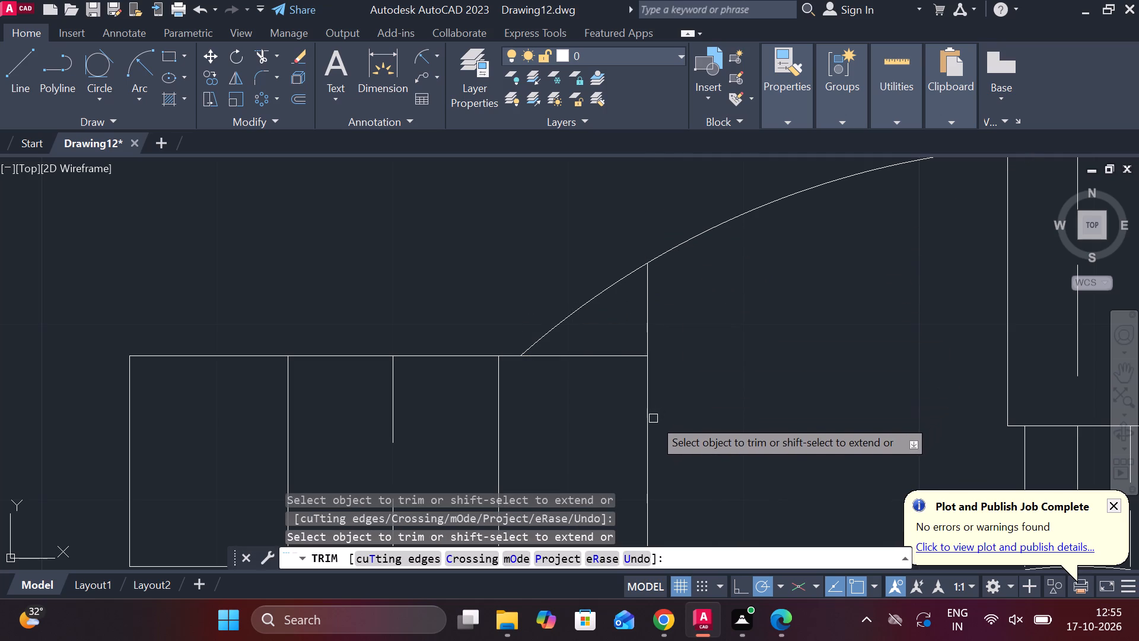
click(648, 427)
scroll(677, 420, down, 3)
middle_drag(686, 416, 702, 204)
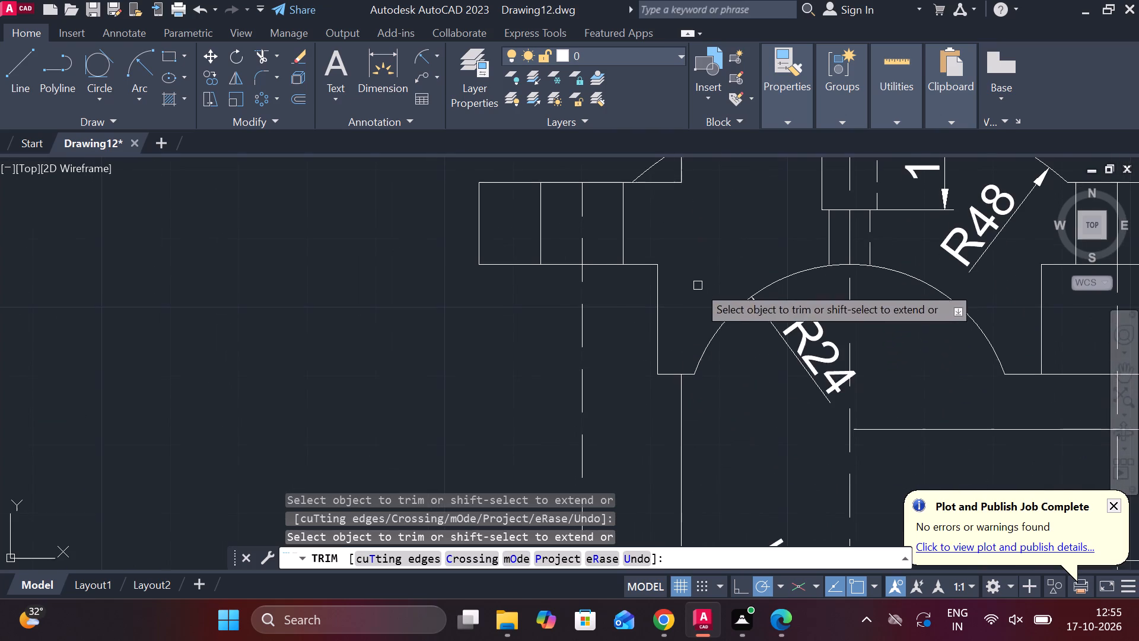
key(Escape)
Erase the leftover projection line between the cap's leg and the plan view.
scroll(725, 391, down, 1)
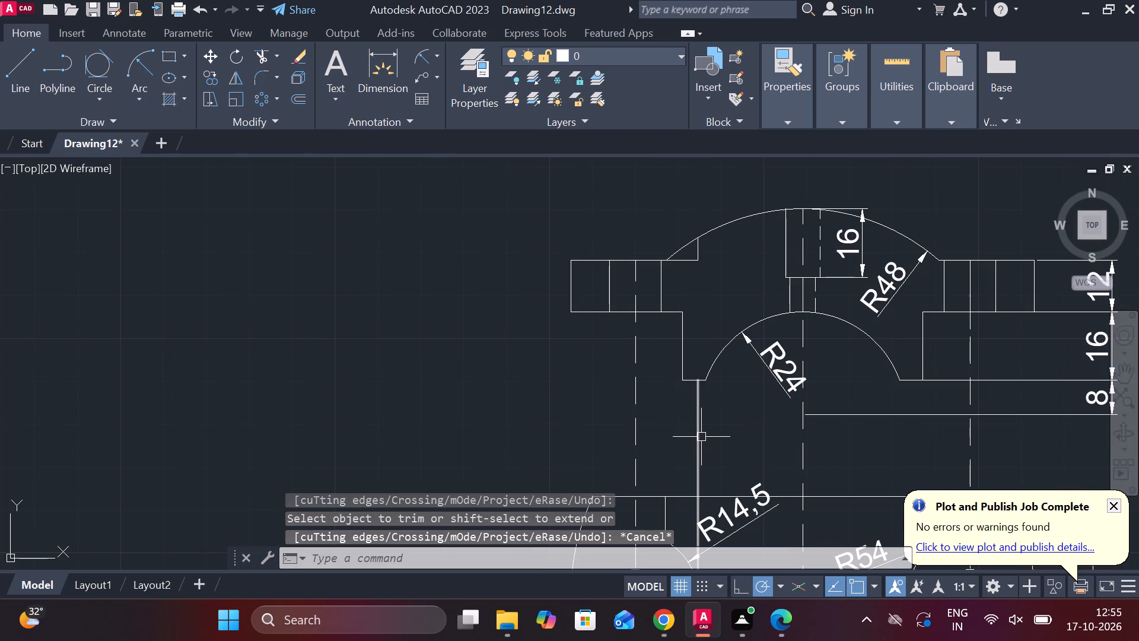
click(701, 437)
key(e)
key(space)
Erase the undimensioned copy of the cap front view above the other bracket views.
scroll(729, 356, down, 1)
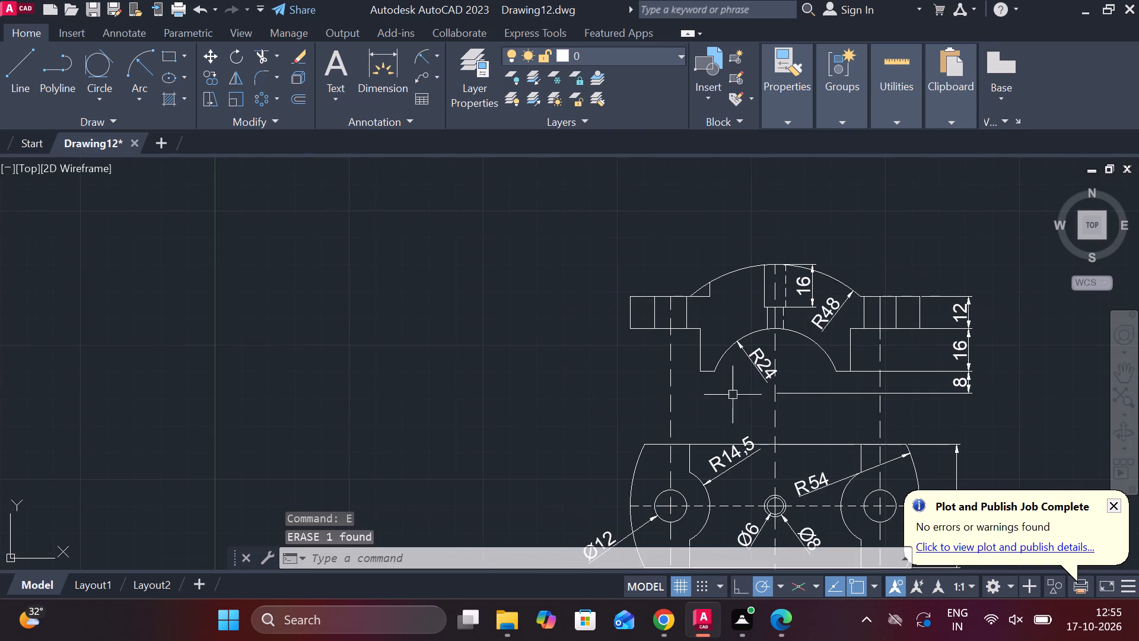
middle_drag(736, 418, 731, 363)
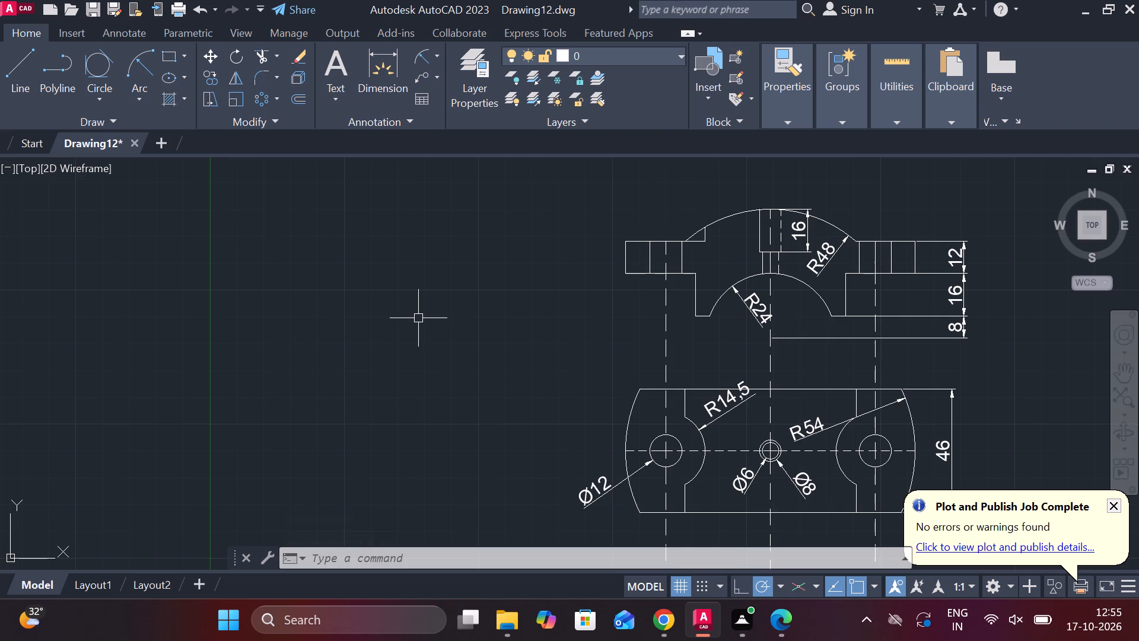
scroll(418, 318, down, 1)
middle_drag(462, 312, 494, 319)
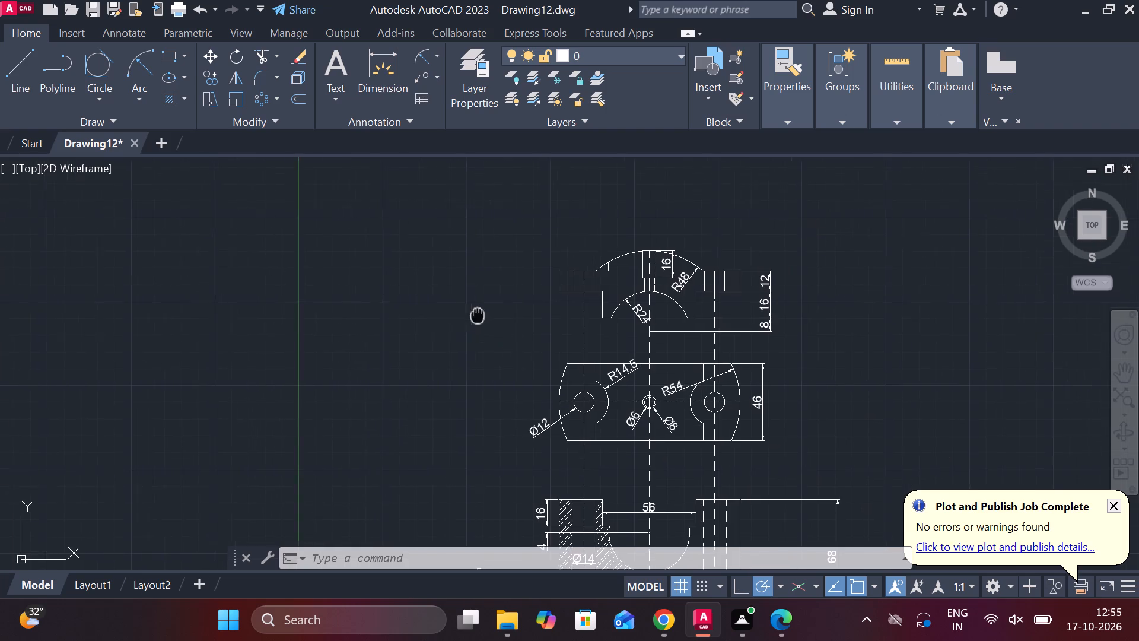
middle_drag(494, 319, 812, 356)
middle_drag(501, 342, 770, 299)
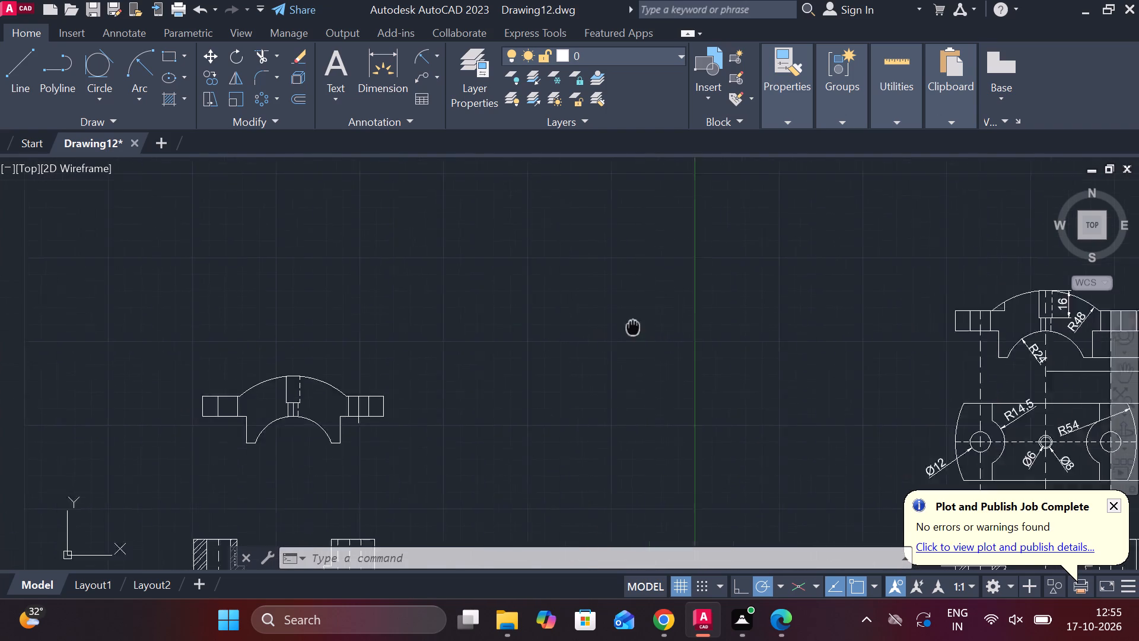
middle_drag(770, 299, 786, 291)
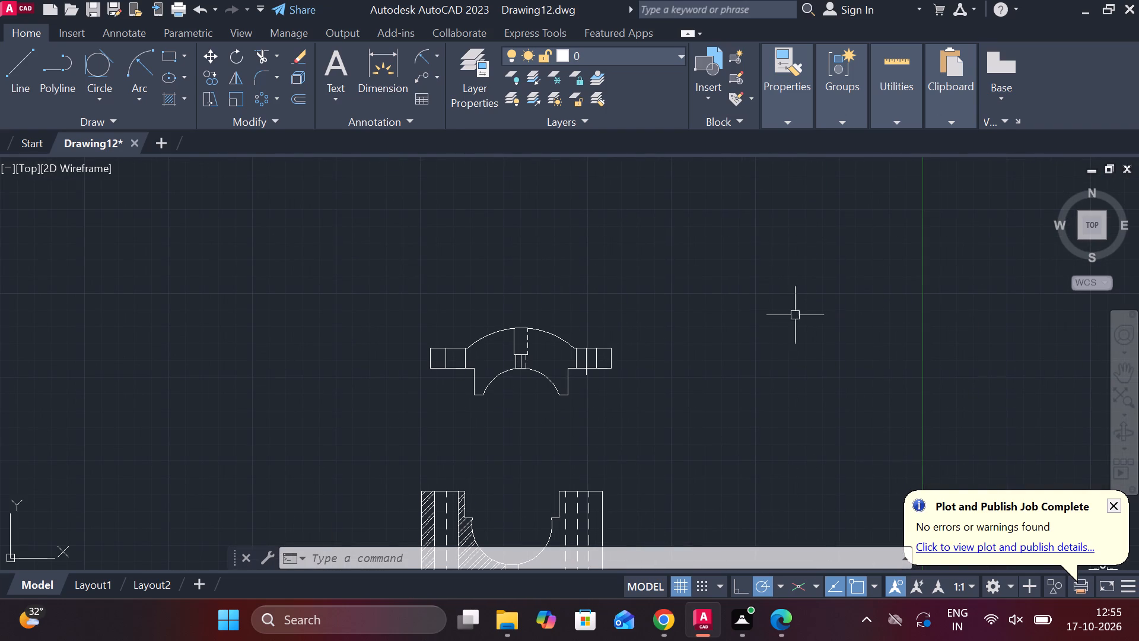
drag(374, 315, 408, 319)
click(724, 421)
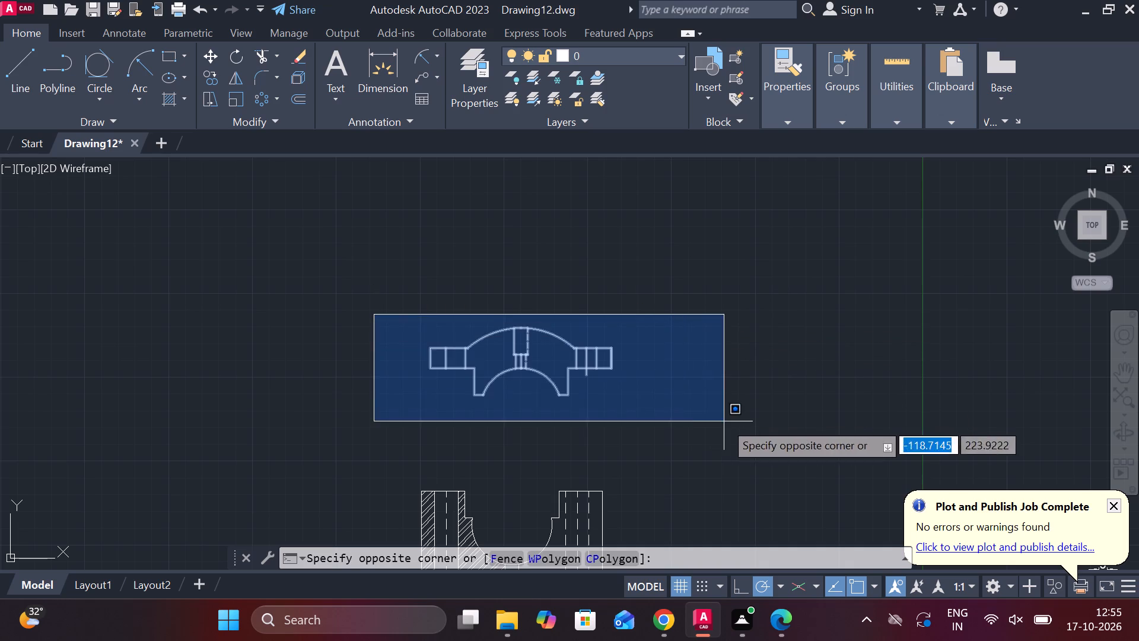
key(e)
key(space)
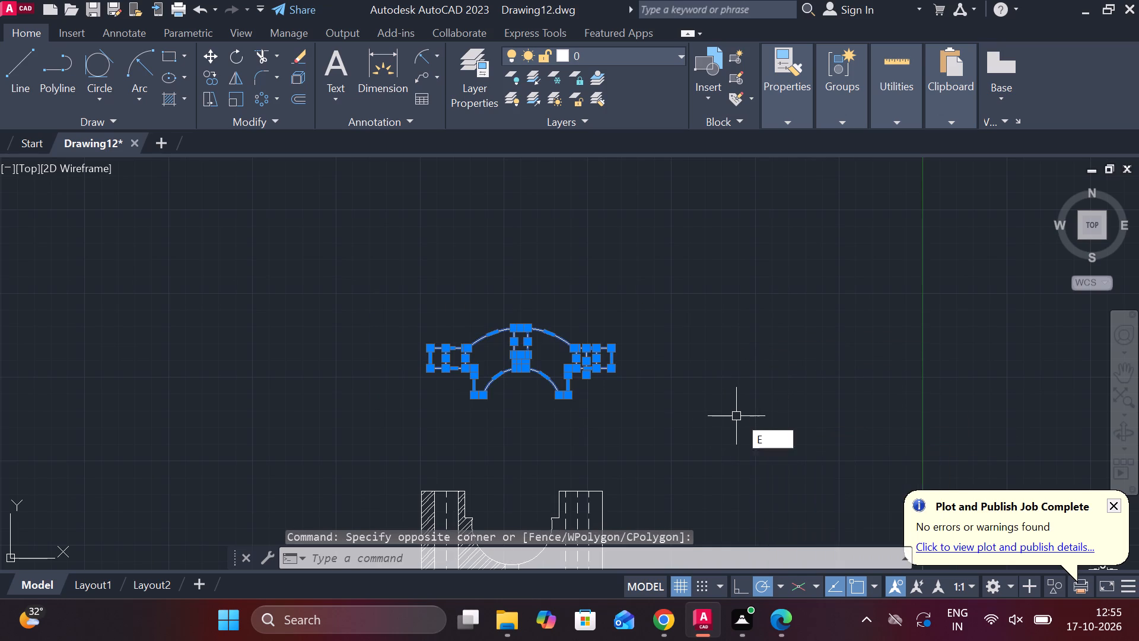
Hatch the left-half section of the dimensioned cap front view, filling the main body and the outer flange piece beyond the bolt hole.
scroll(785, 391, down, 1)
middle_drag(819, 340, 499, 350)
scroll(777, 326, up, 2)
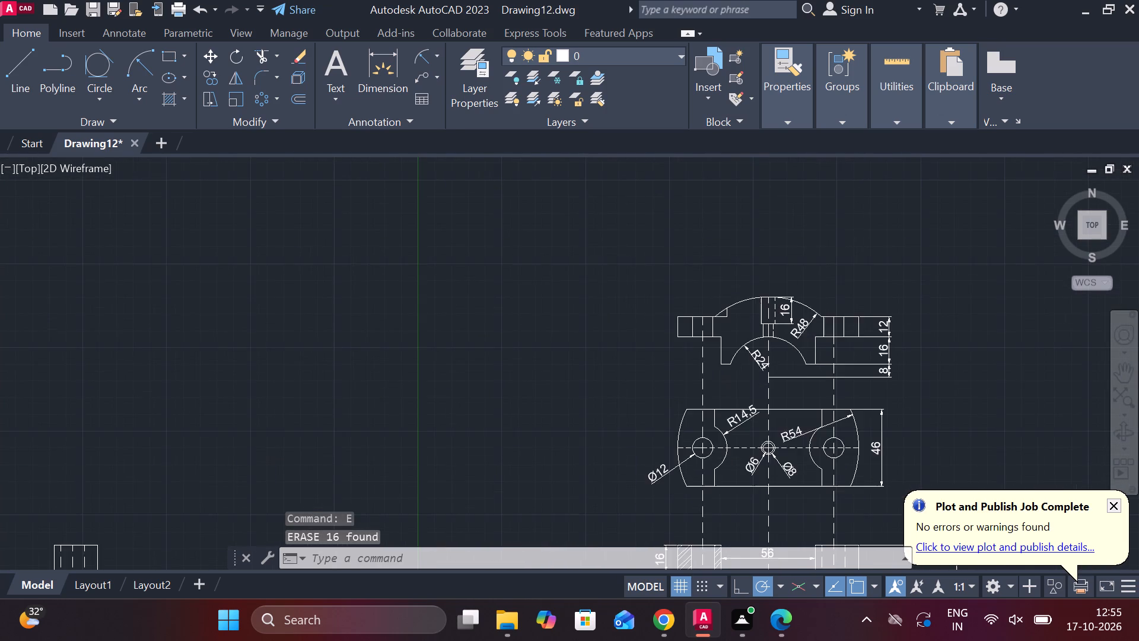
scroll(778, 328, up, 1)
middle_click(704, 321)
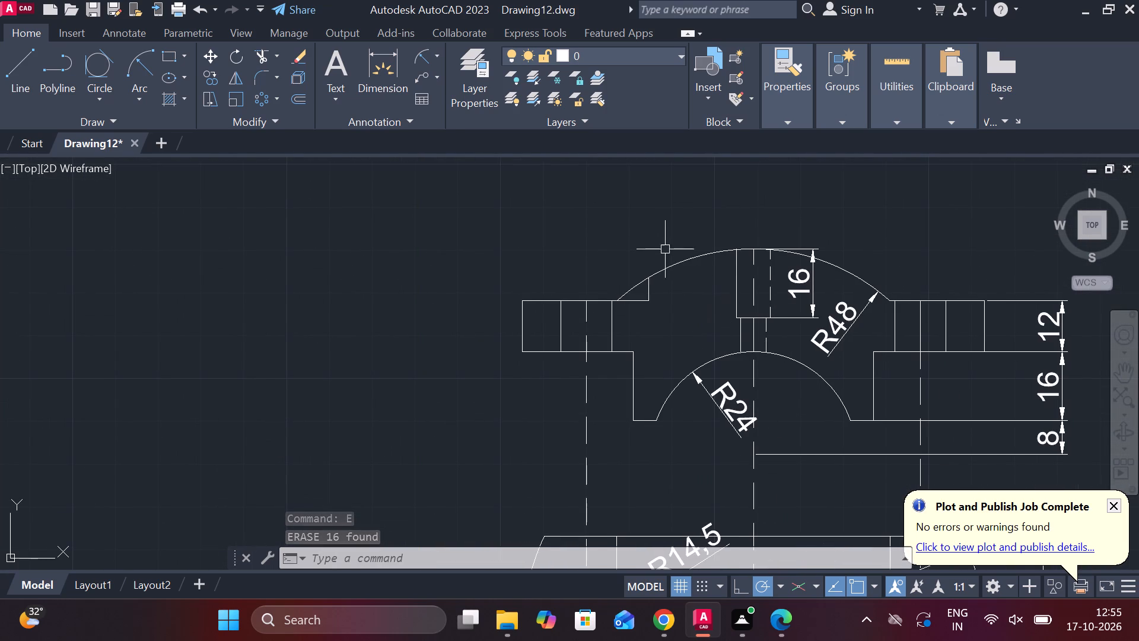
click(173, 91)
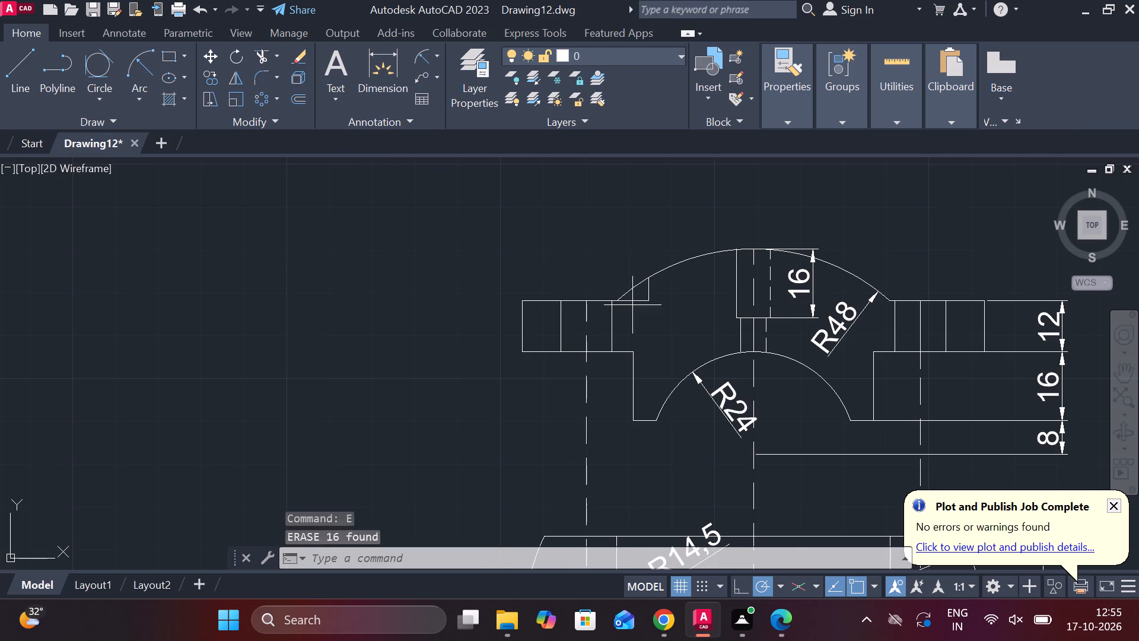
double_click(695, 340)
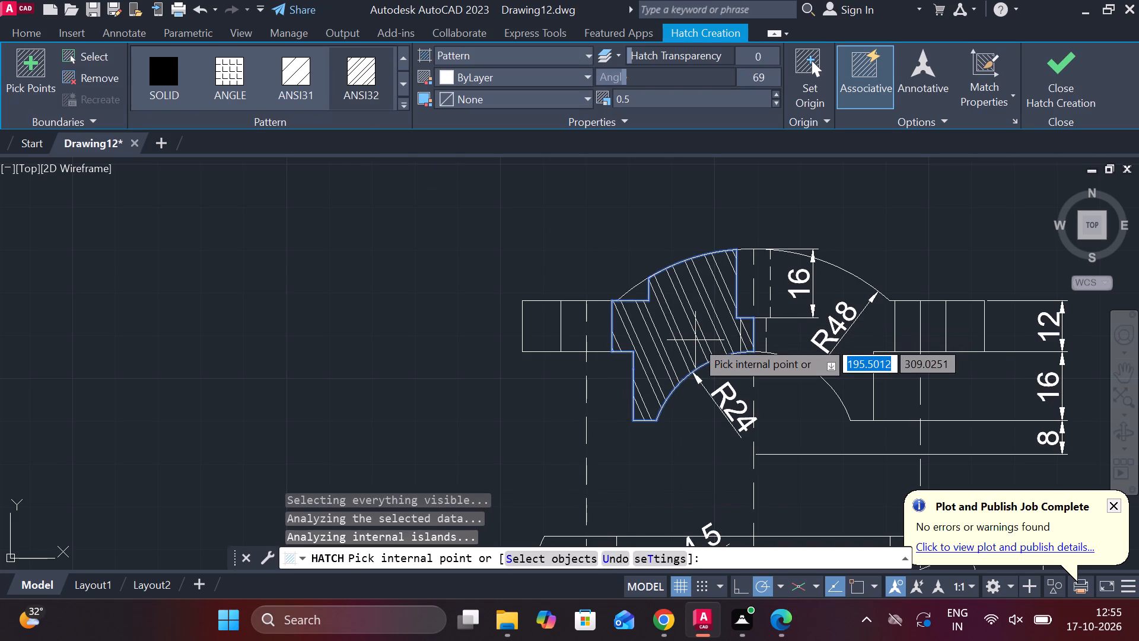
click(542, 325)
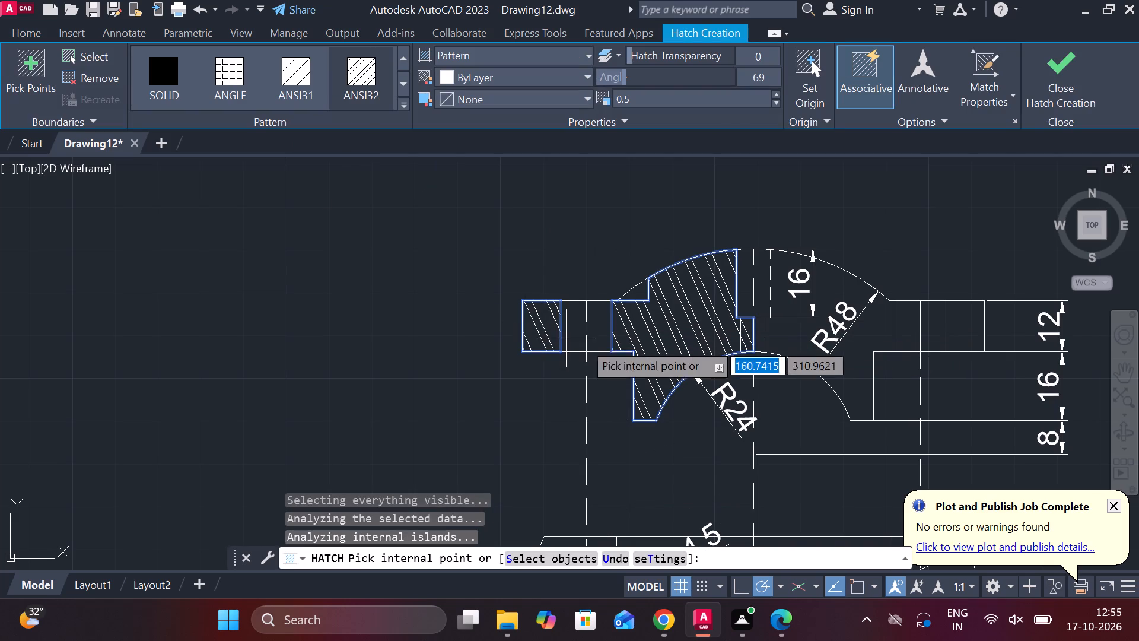
scroll(928, 266, down, 2)
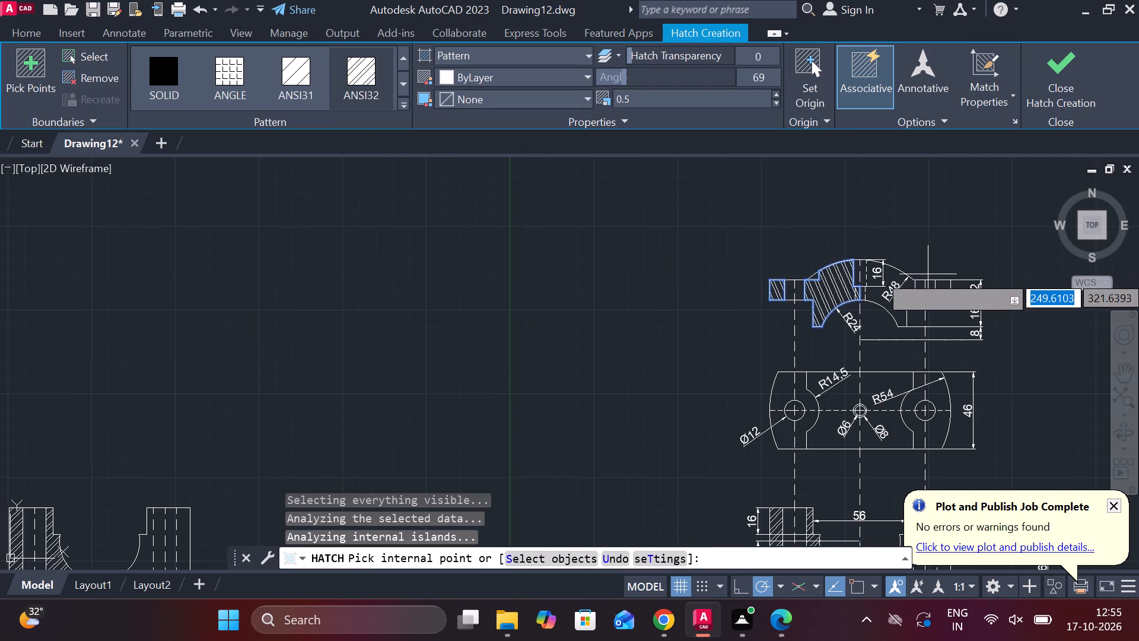
click(1051, 80)
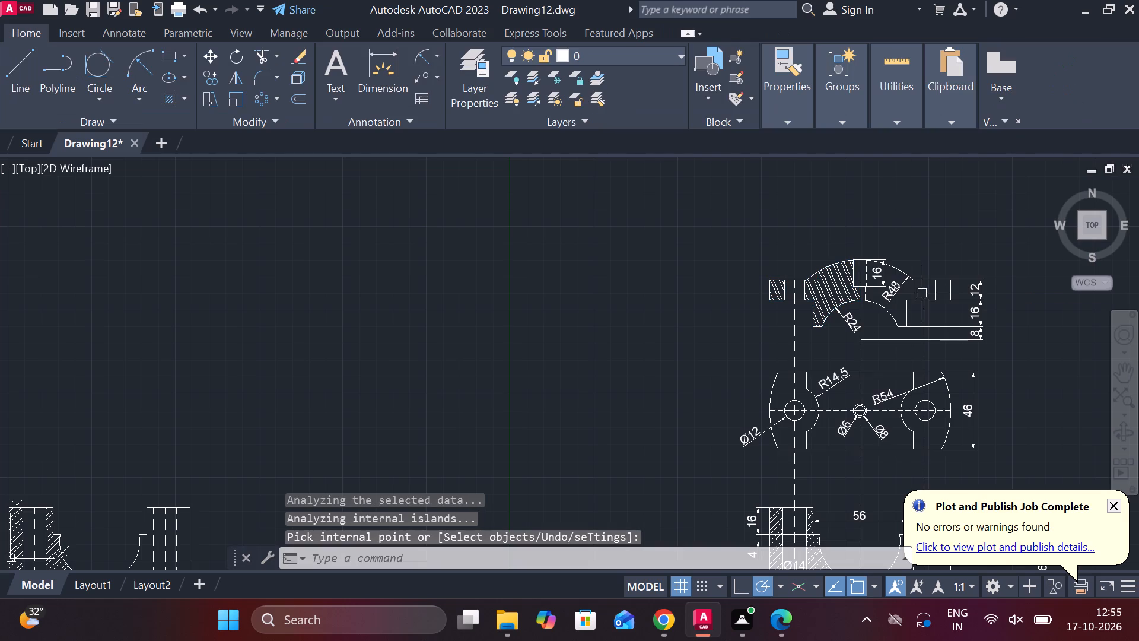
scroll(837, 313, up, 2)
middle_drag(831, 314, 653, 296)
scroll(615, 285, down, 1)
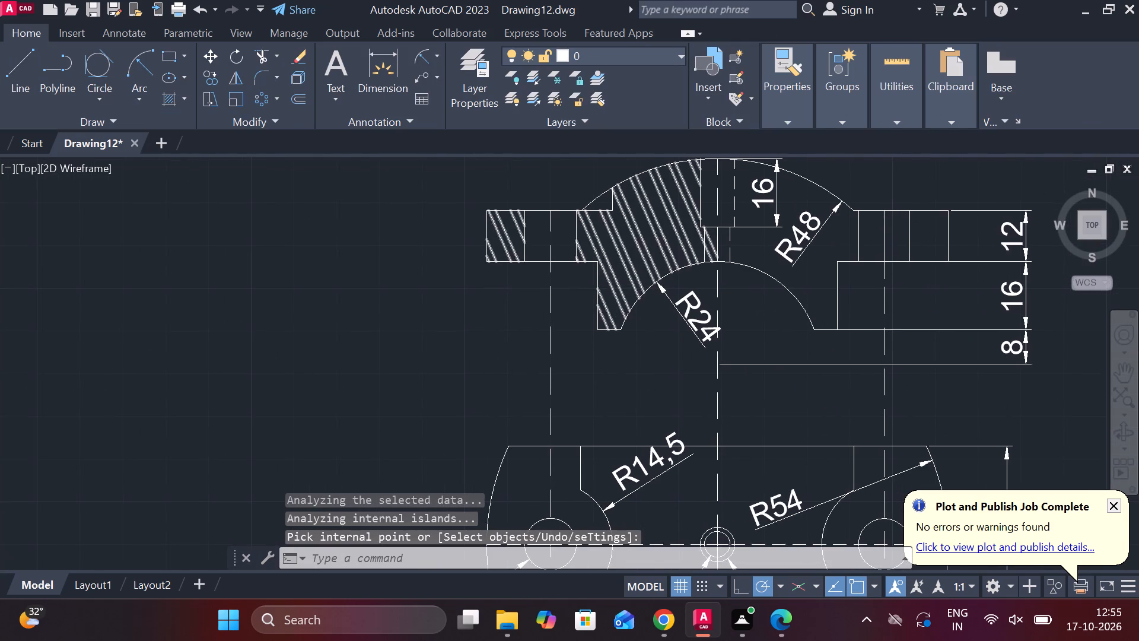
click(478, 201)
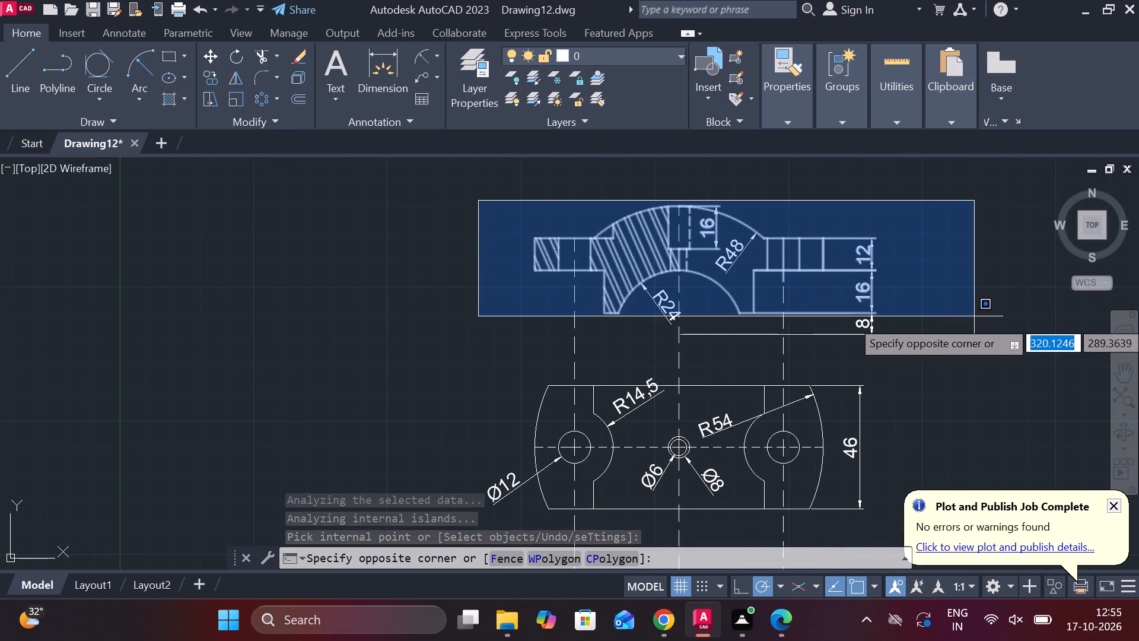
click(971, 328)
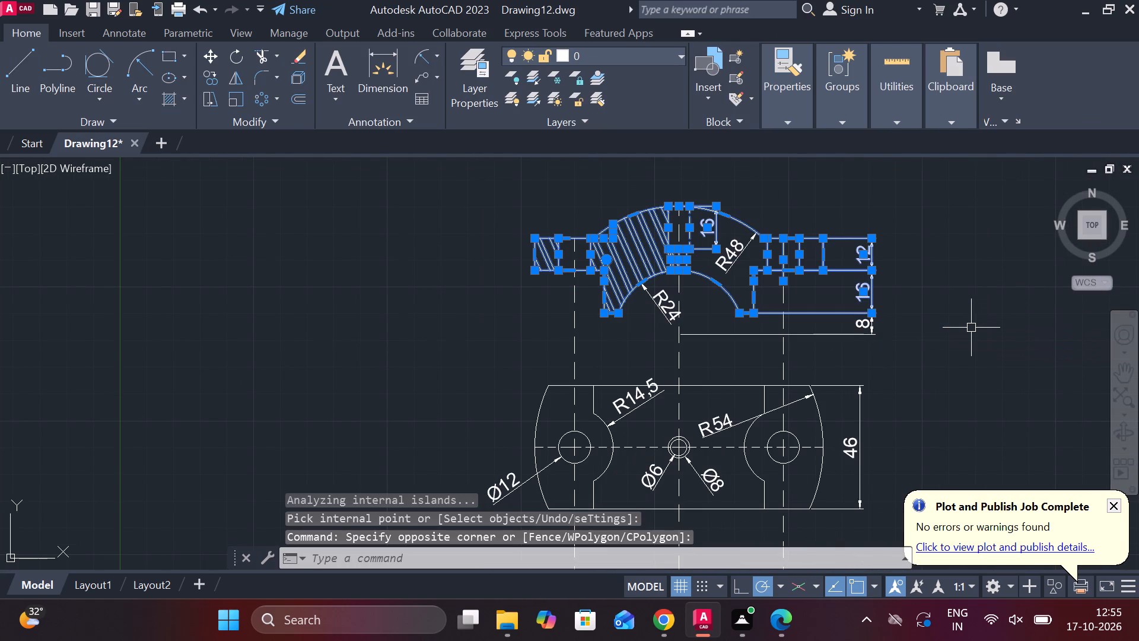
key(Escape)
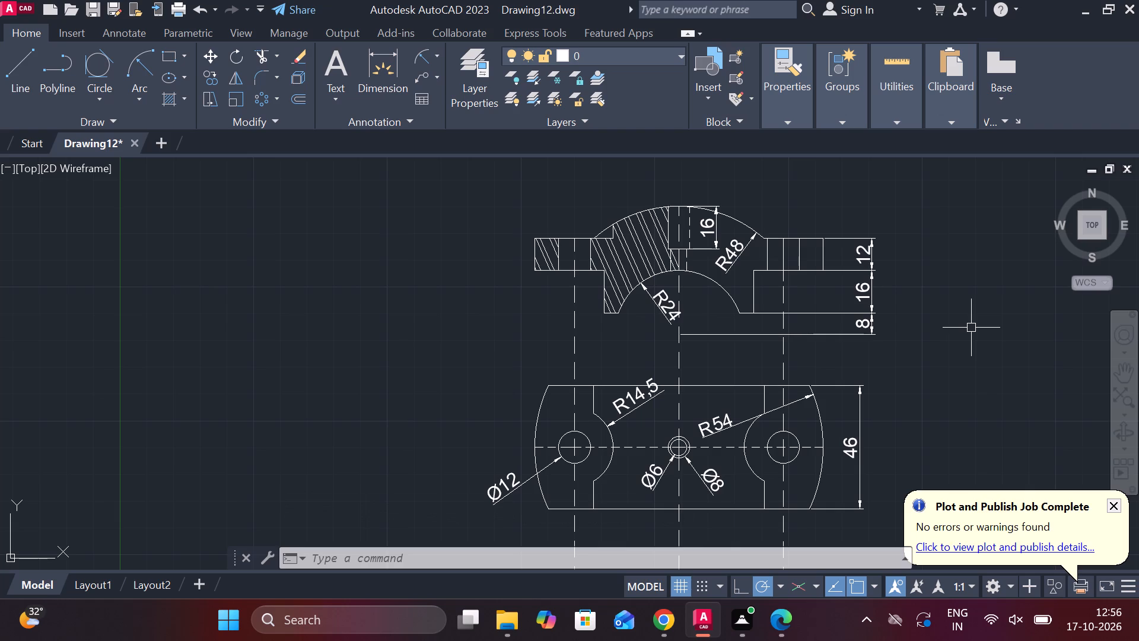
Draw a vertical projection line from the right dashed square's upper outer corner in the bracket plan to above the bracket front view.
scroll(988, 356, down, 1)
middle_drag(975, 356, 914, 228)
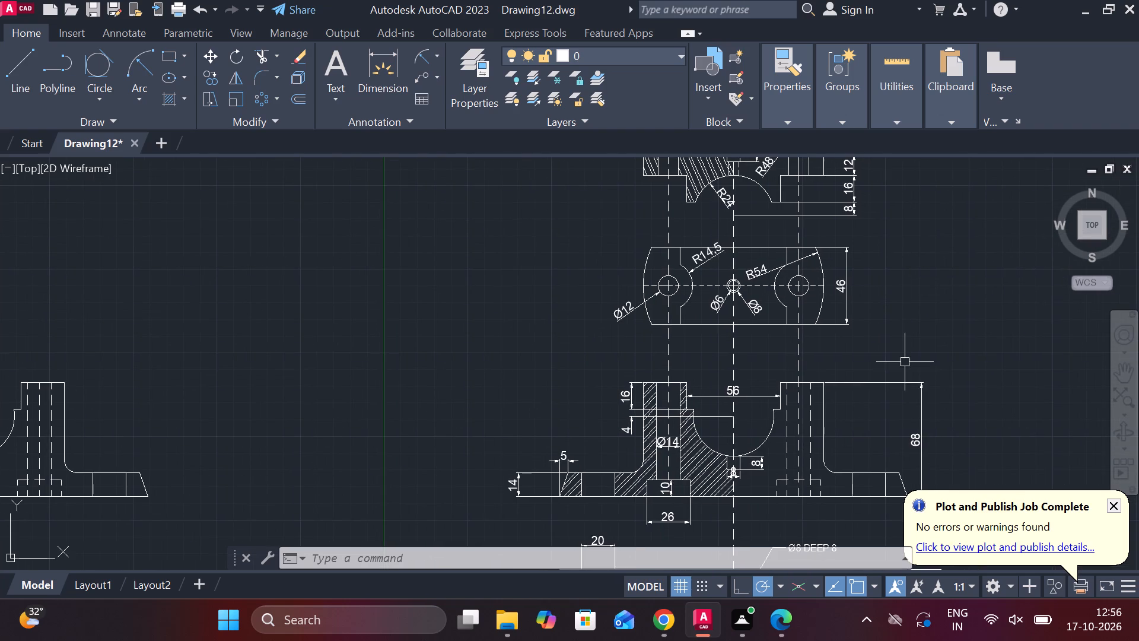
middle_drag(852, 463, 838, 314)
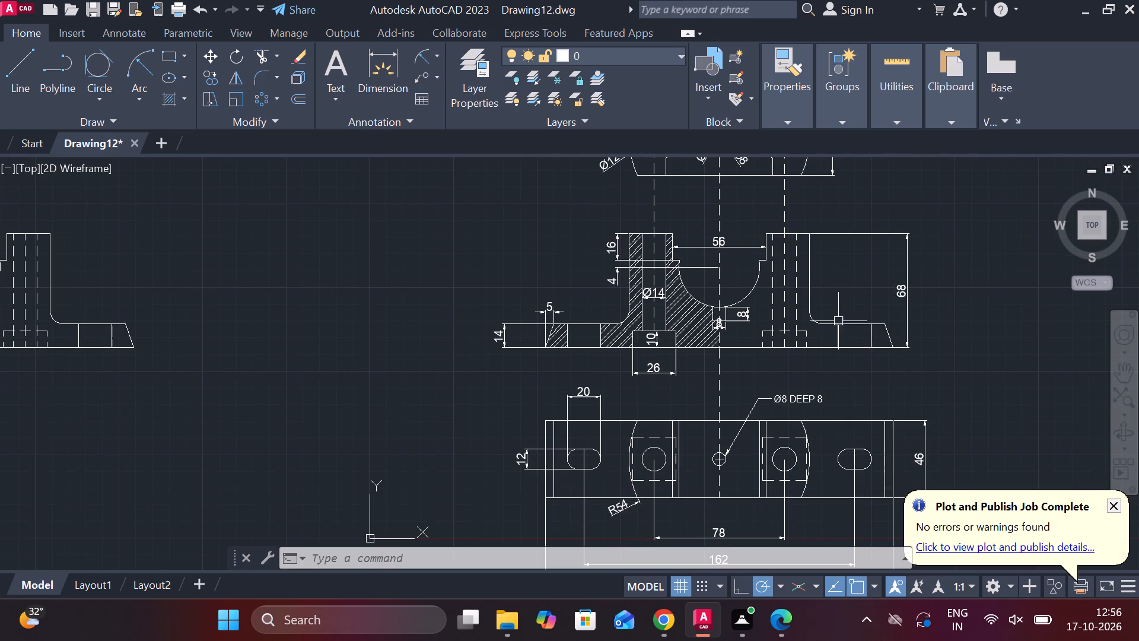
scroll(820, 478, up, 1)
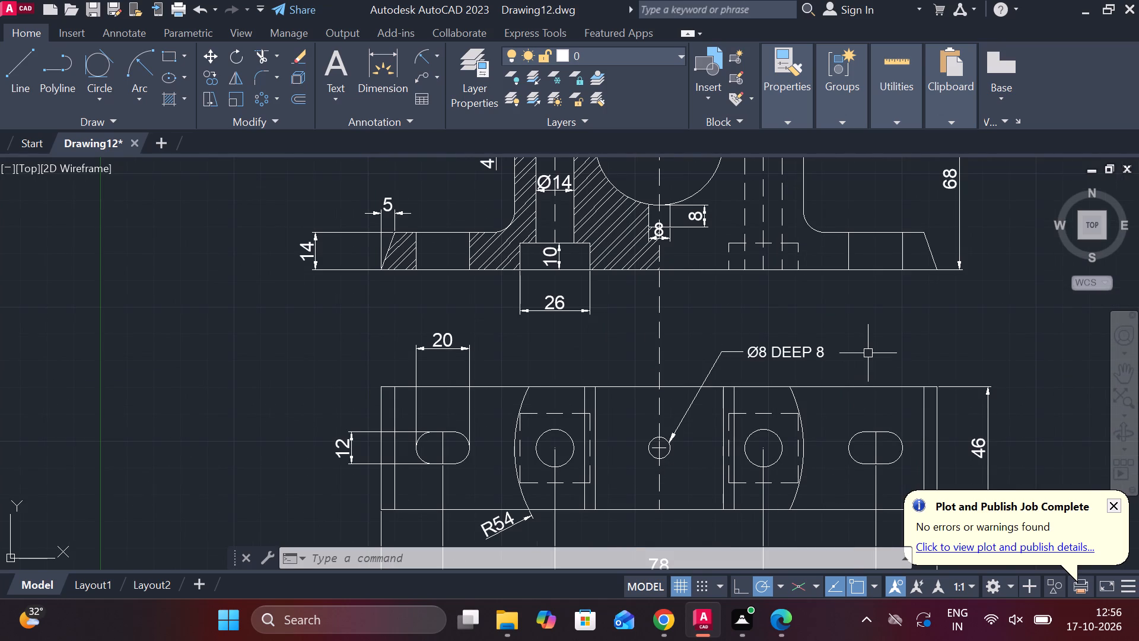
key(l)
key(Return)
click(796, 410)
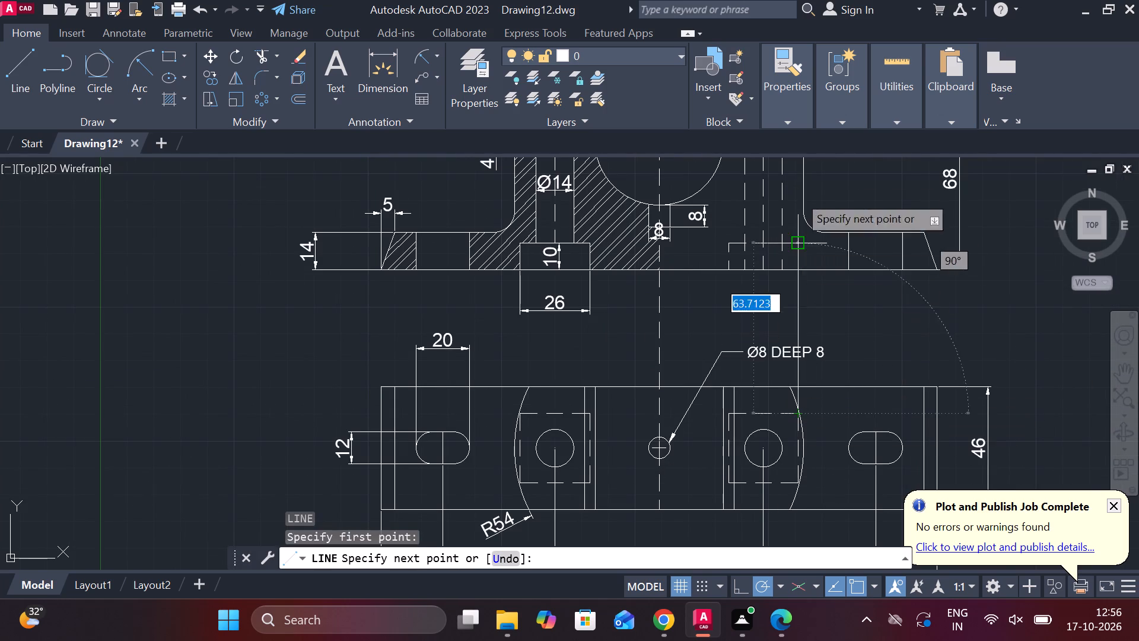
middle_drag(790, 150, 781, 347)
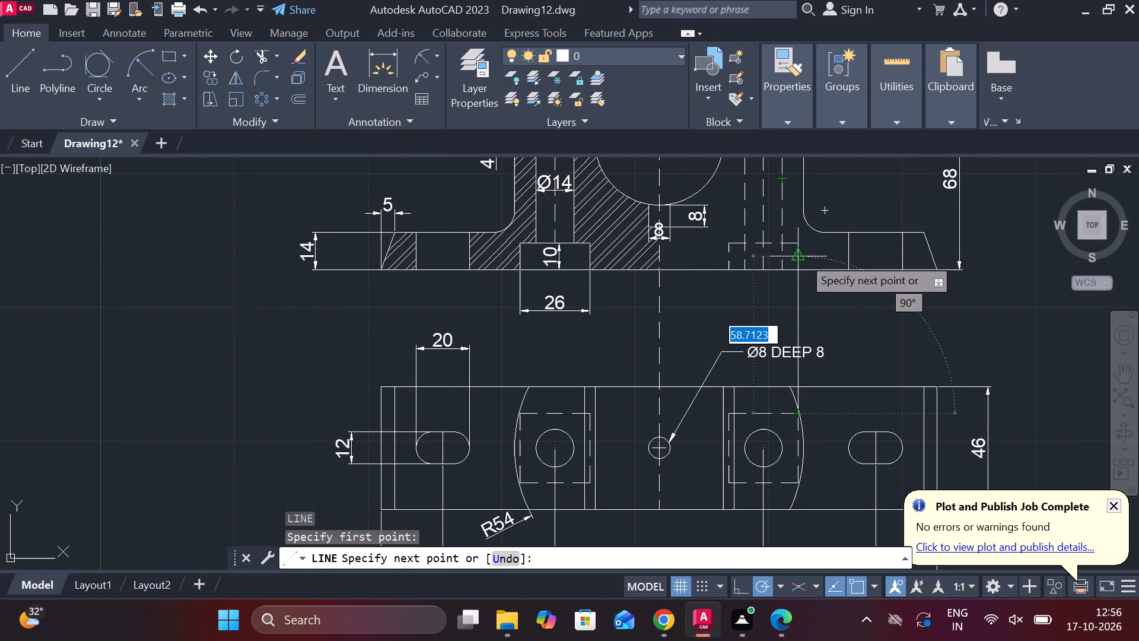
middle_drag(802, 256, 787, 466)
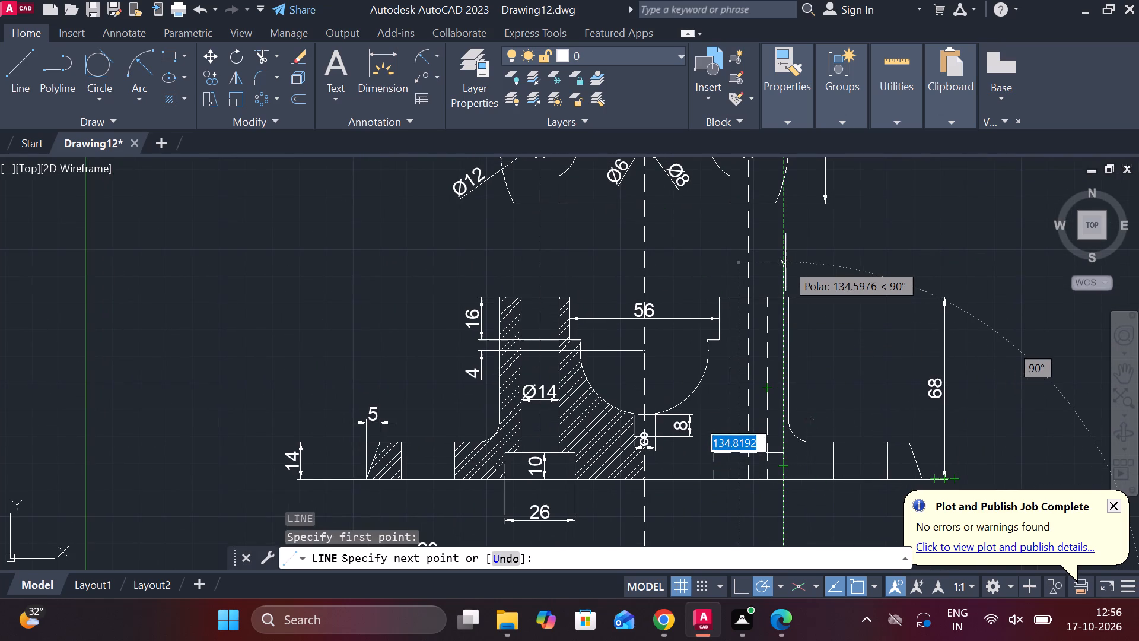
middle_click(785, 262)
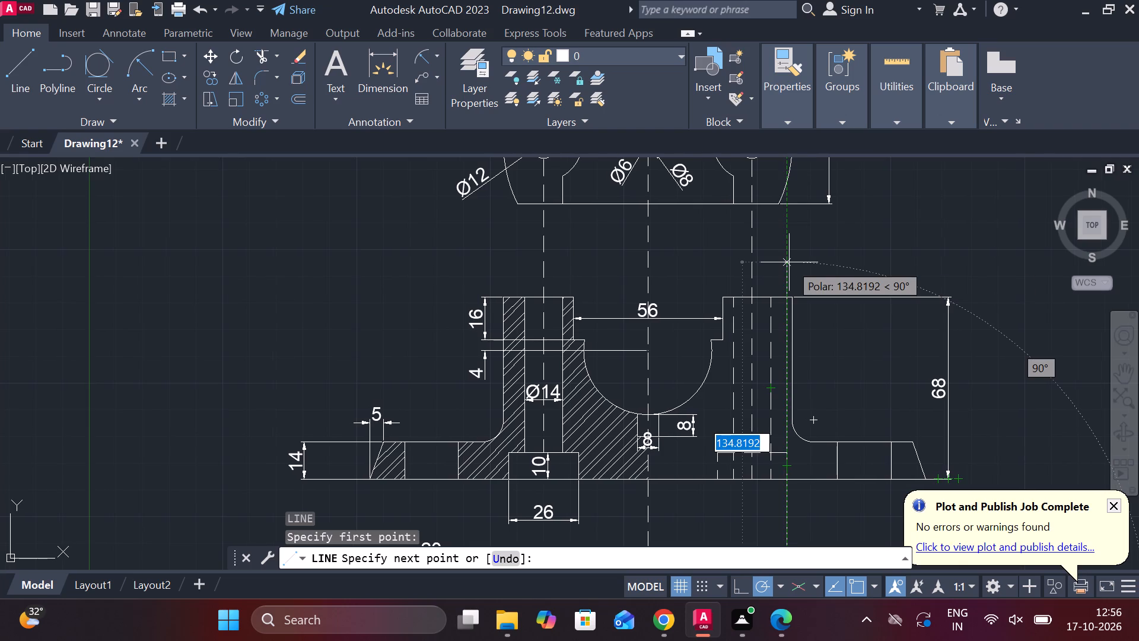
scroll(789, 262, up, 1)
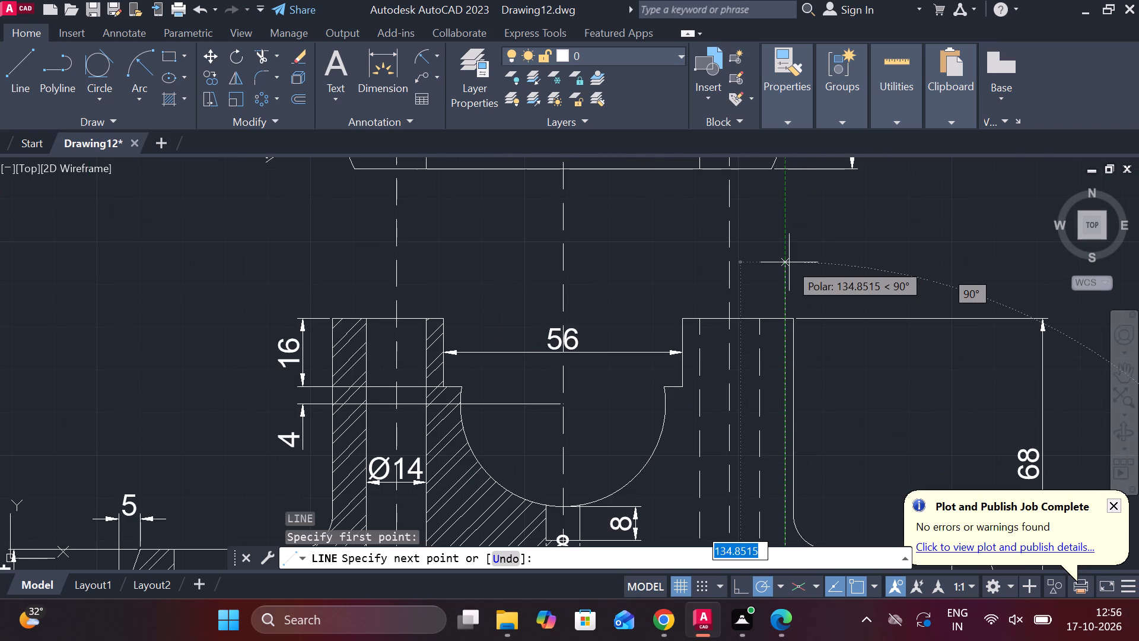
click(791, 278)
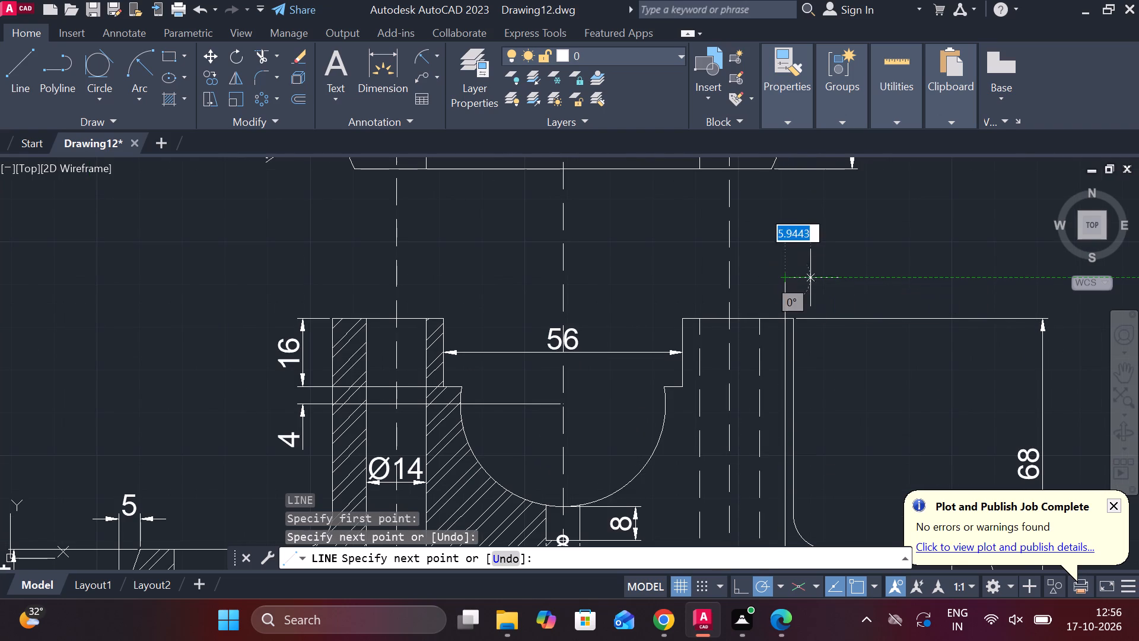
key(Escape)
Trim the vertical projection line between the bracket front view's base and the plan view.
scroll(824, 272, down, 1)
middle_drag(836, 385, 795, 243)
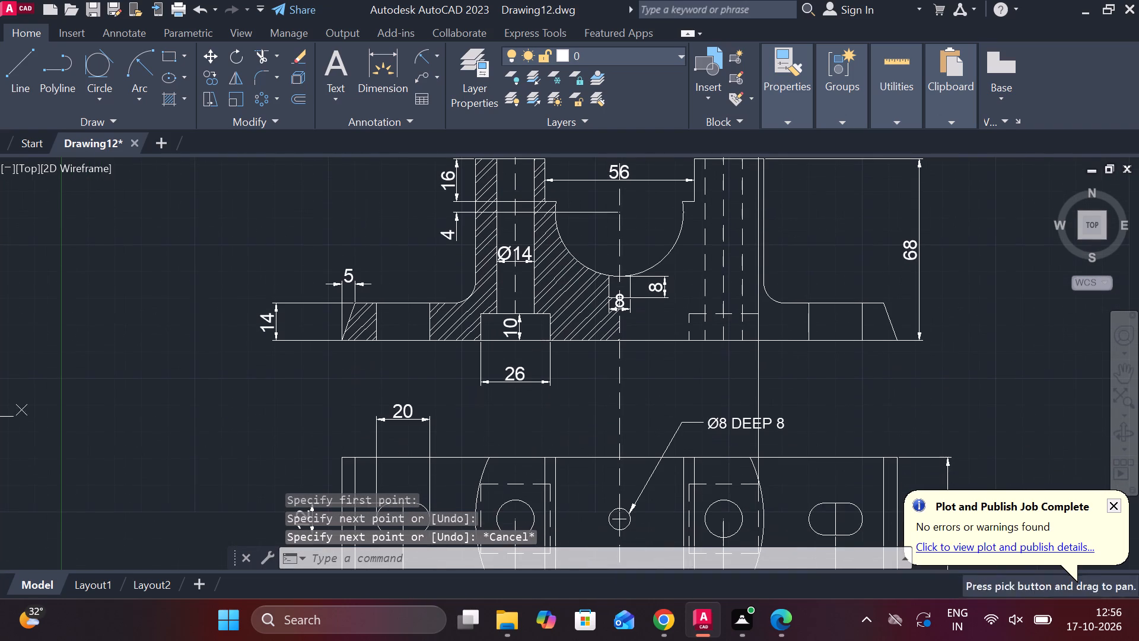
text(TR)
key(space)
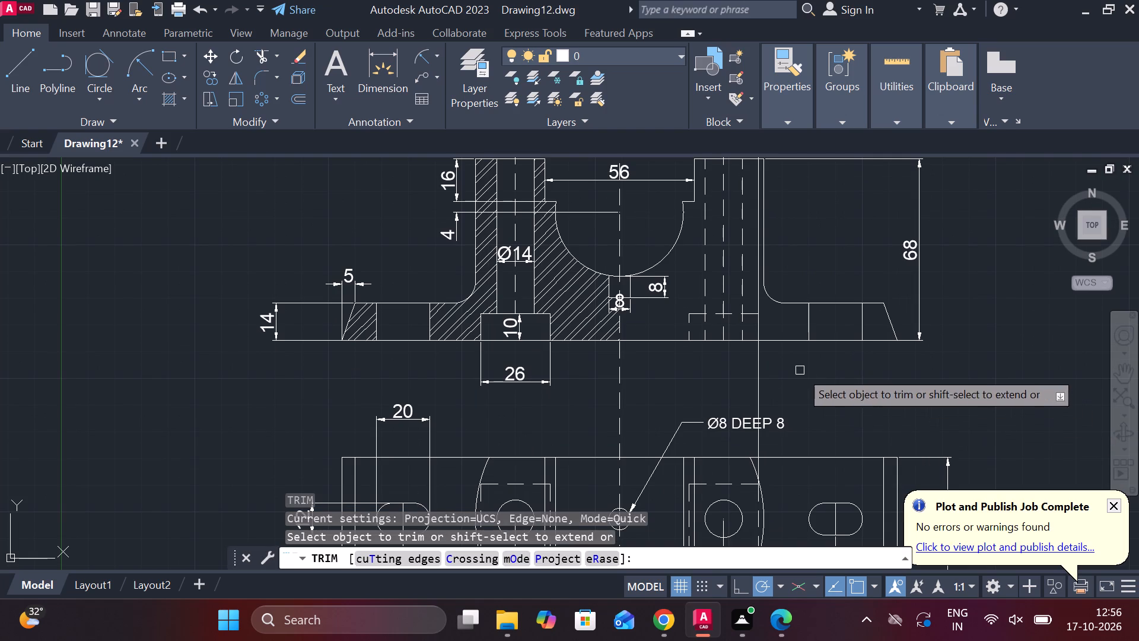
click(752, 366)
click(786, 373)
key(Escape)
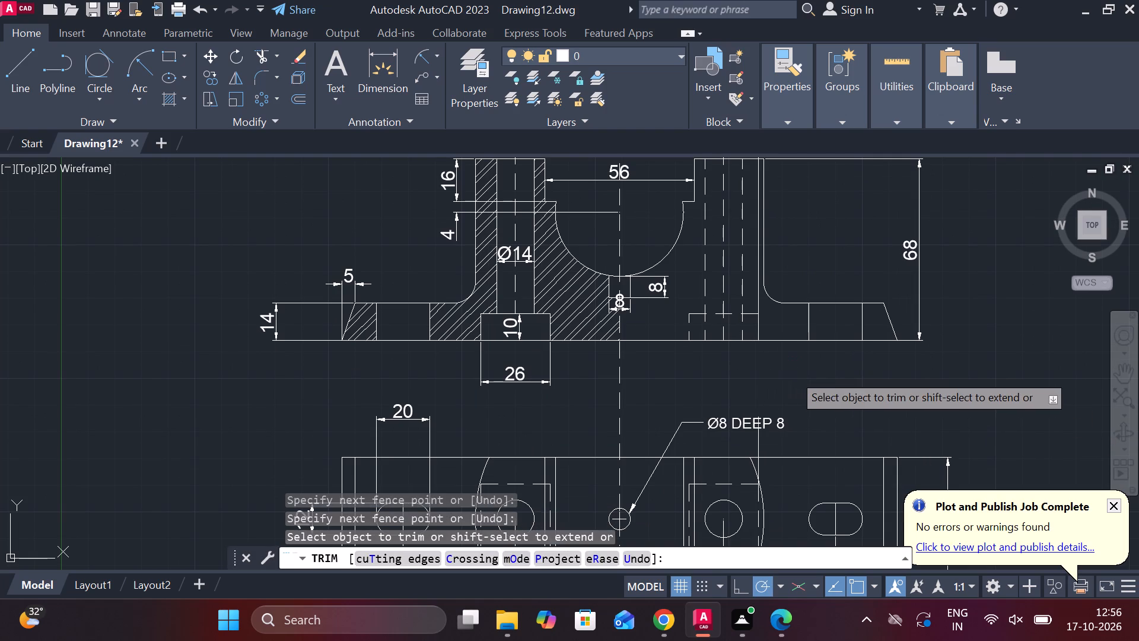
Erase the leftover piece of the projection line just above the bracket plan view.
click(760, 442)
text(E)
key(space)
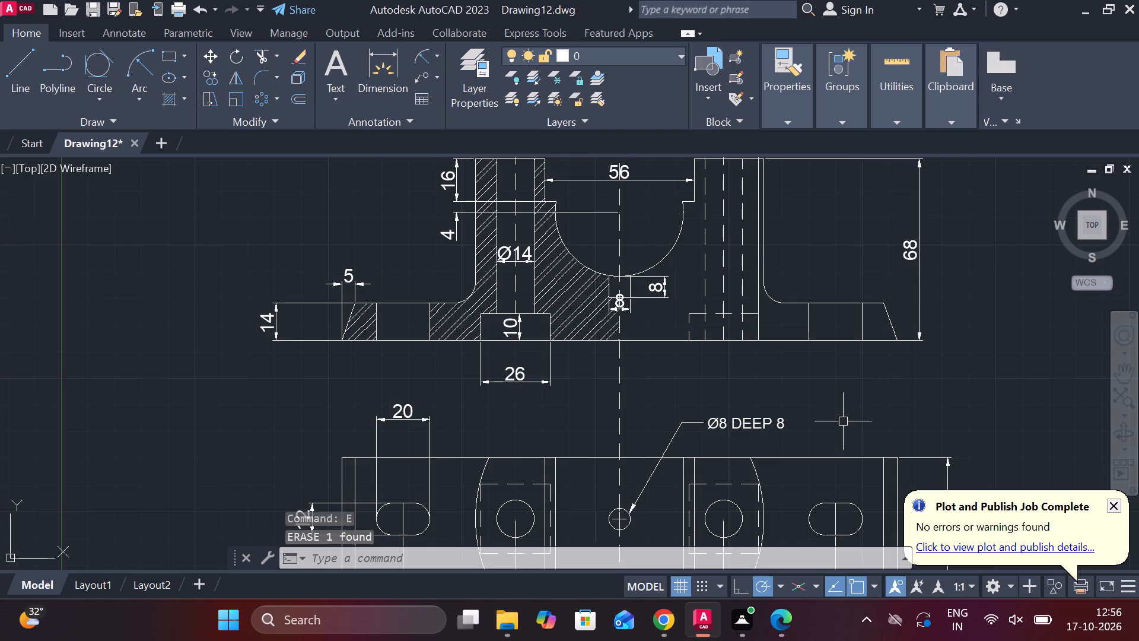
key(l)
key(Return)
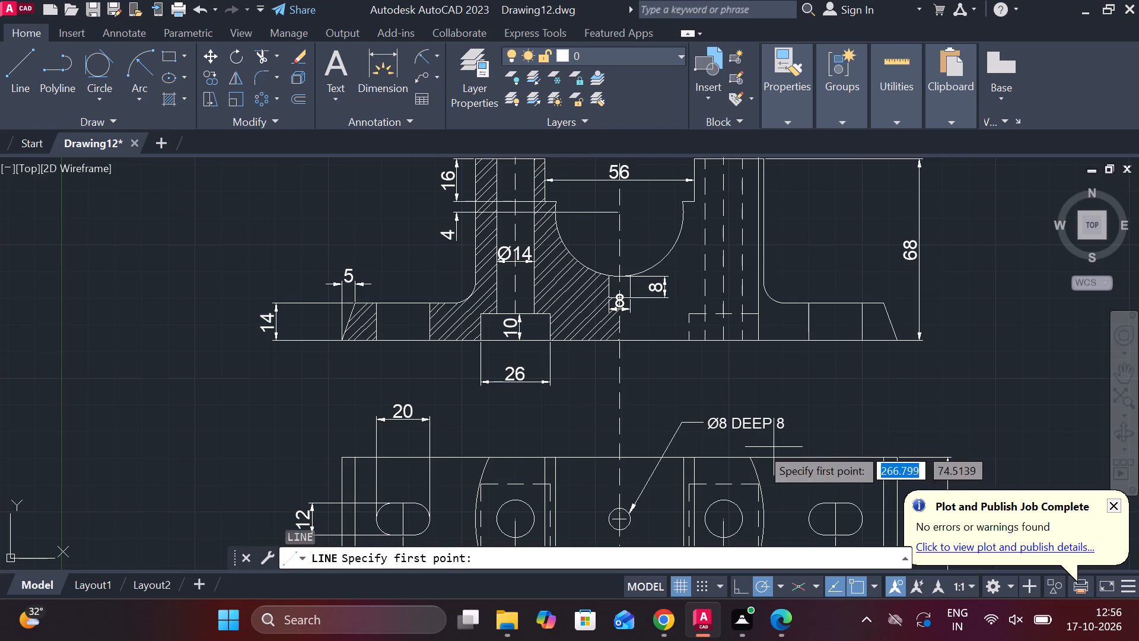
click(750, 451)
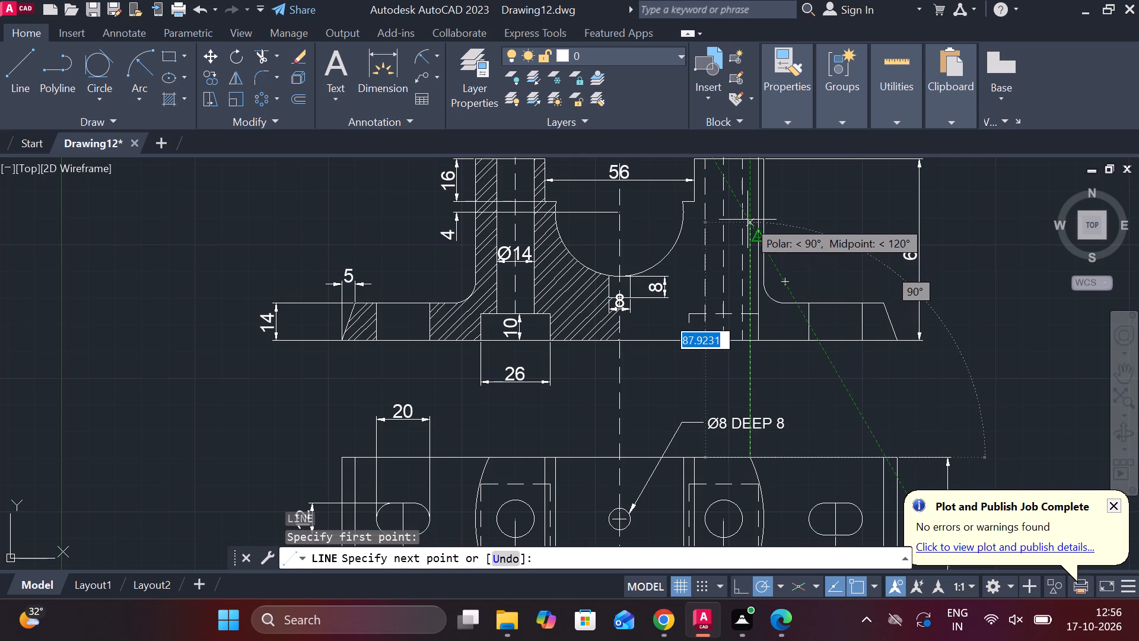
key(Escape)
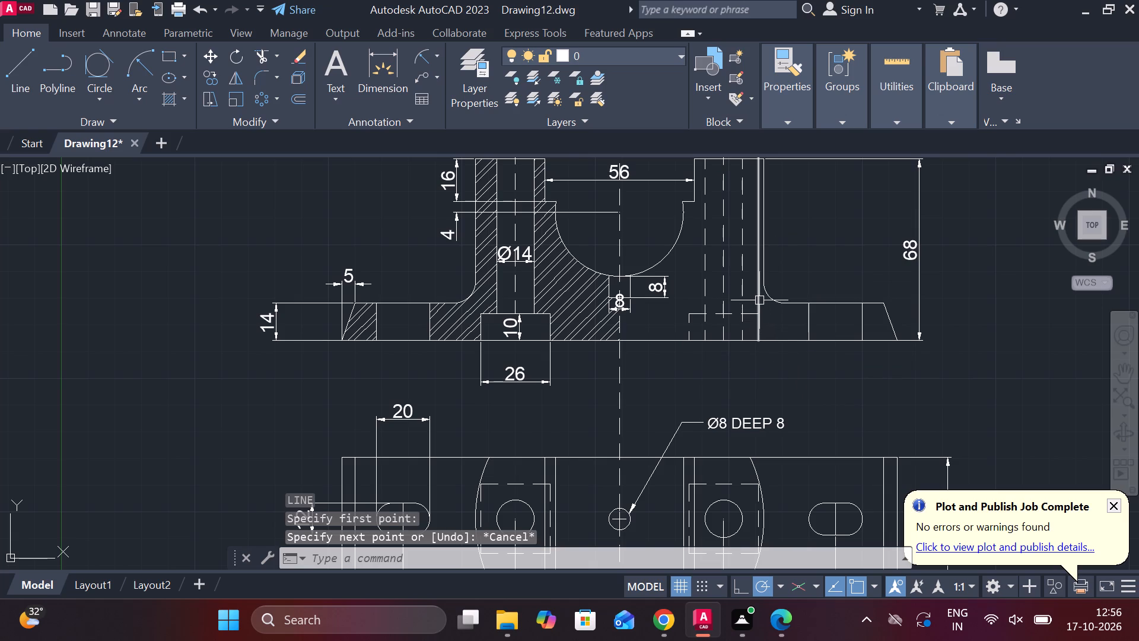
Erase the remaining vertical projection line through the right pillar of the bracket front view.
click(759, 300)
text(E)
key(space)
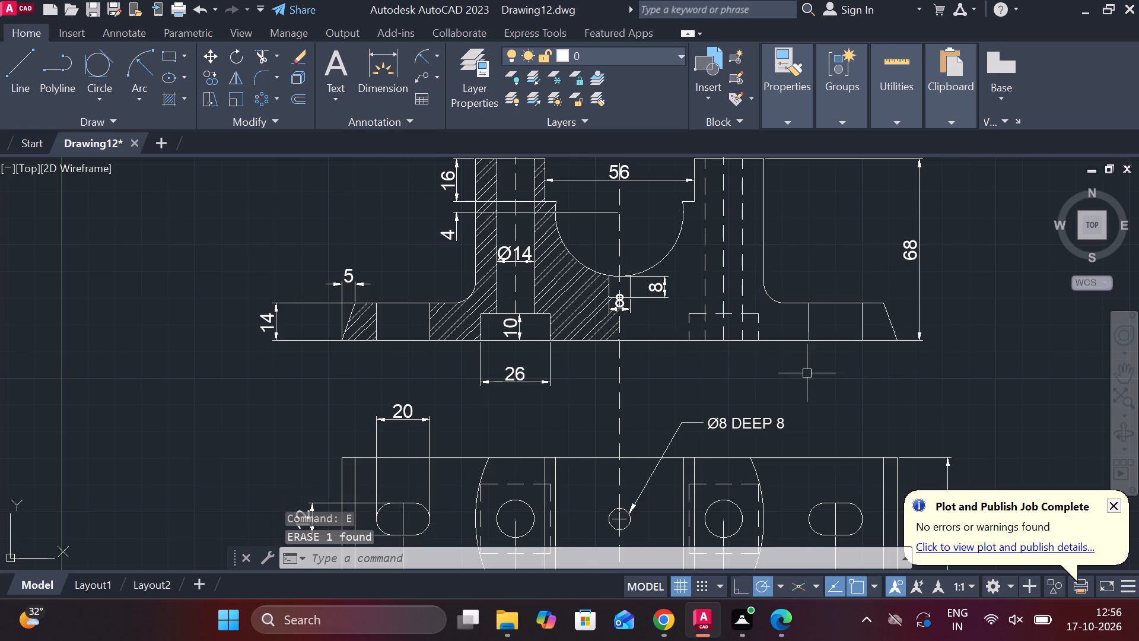
Draw a vertical projection line from the upper end of the bracket plan's right arc to above the cap section view.
key(l)
key(Return)
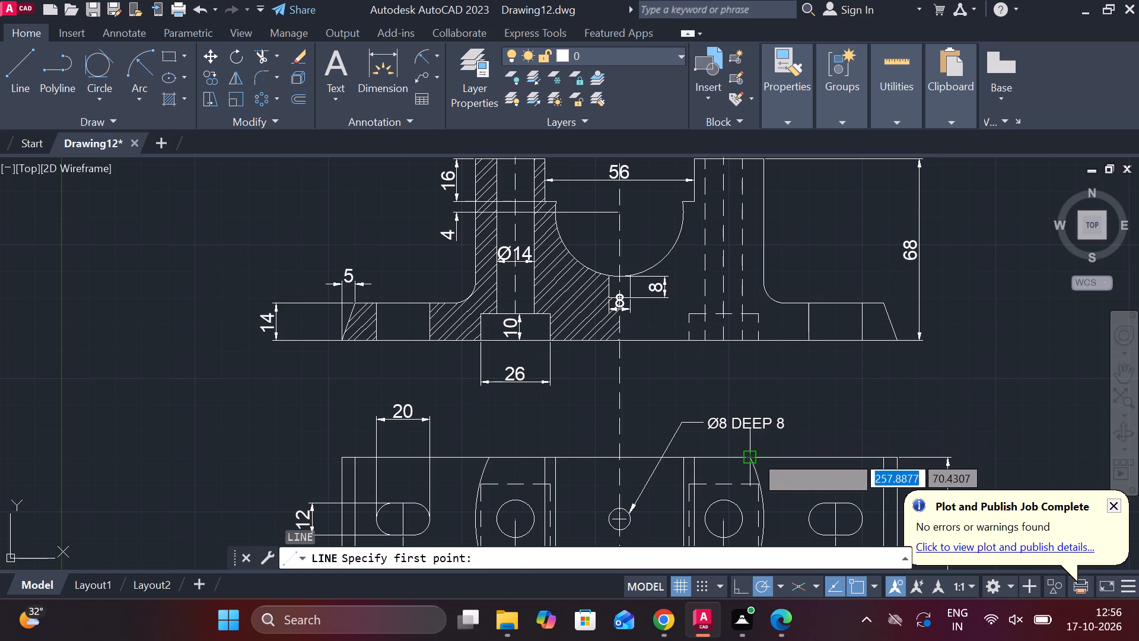
click(755, 455)
middle_drag(757, 315, 729, 445)
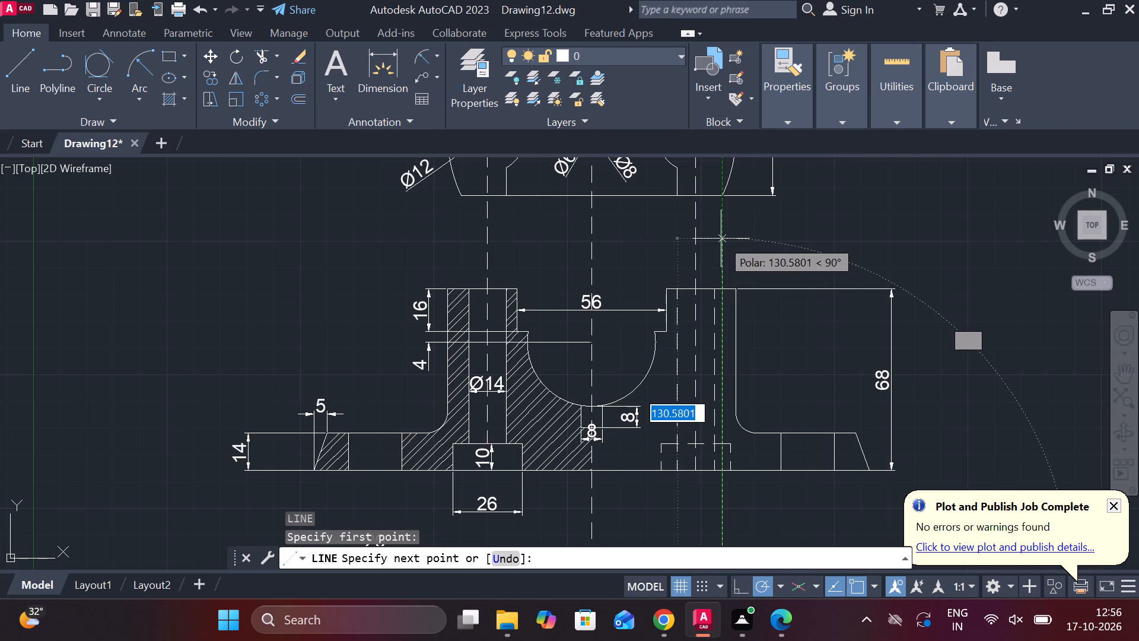
scroll(721, 239, down, 1)
middle_drag(721, 239, 683, 467)
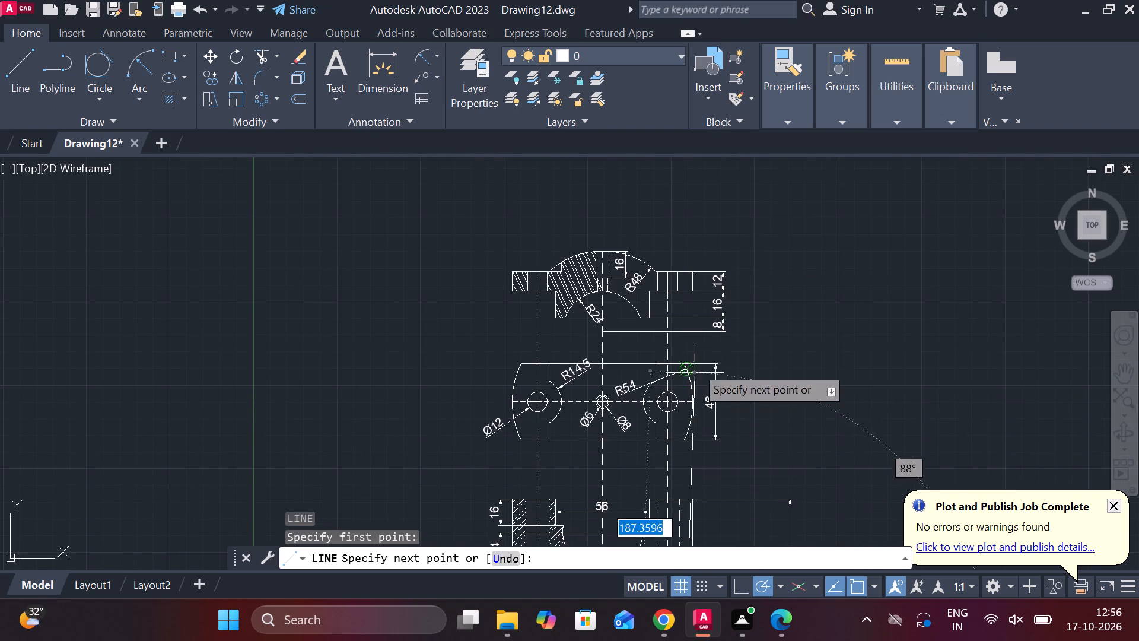
scroll(679, 206, up, 2)
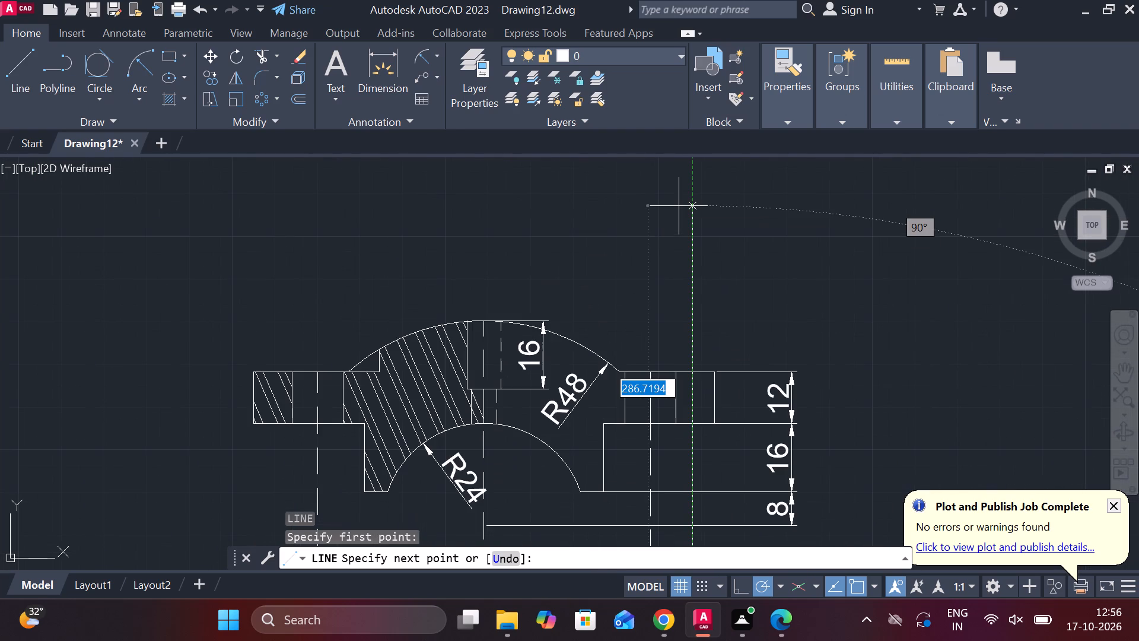
click(679, 206)
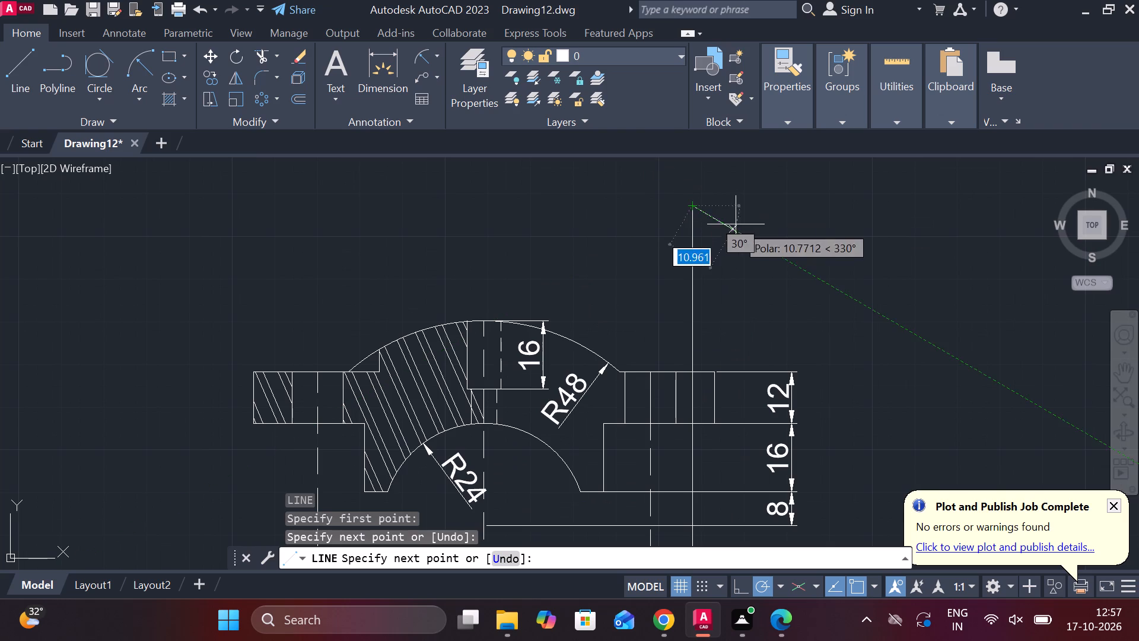
key(Escape)
Trim the projection line above and below the cap section's right flange, leaving only the edge within the flange.
text(TR)
key(space)
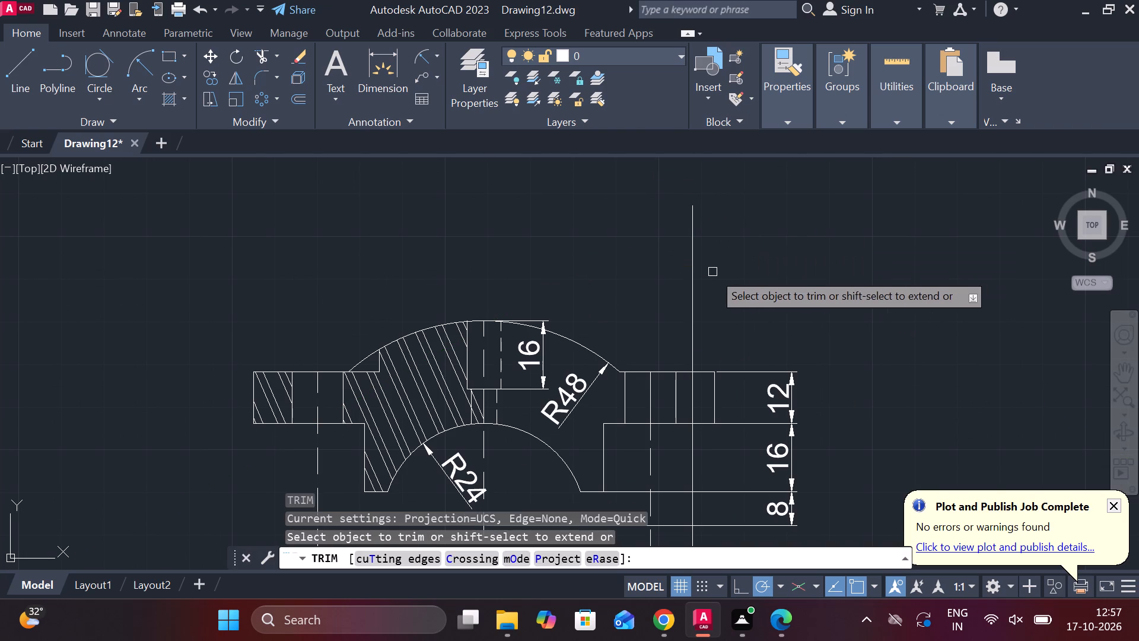
click(691, 269)
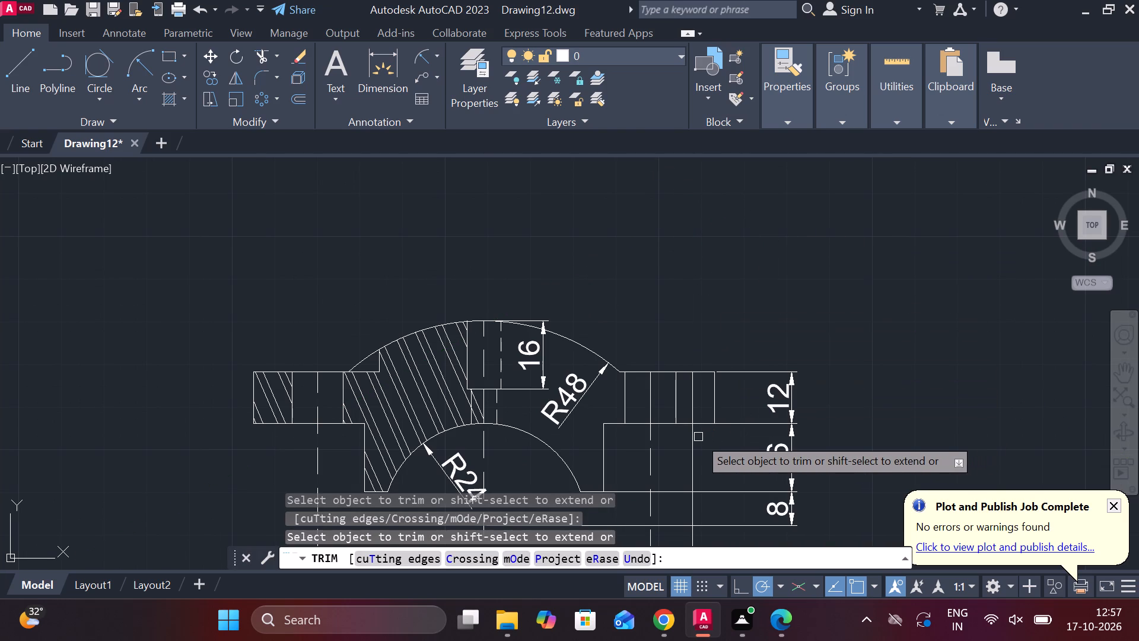
click(694, 443)
scroll(809, 409, down, 1)
middle_drag(833, 428, 830, 157)
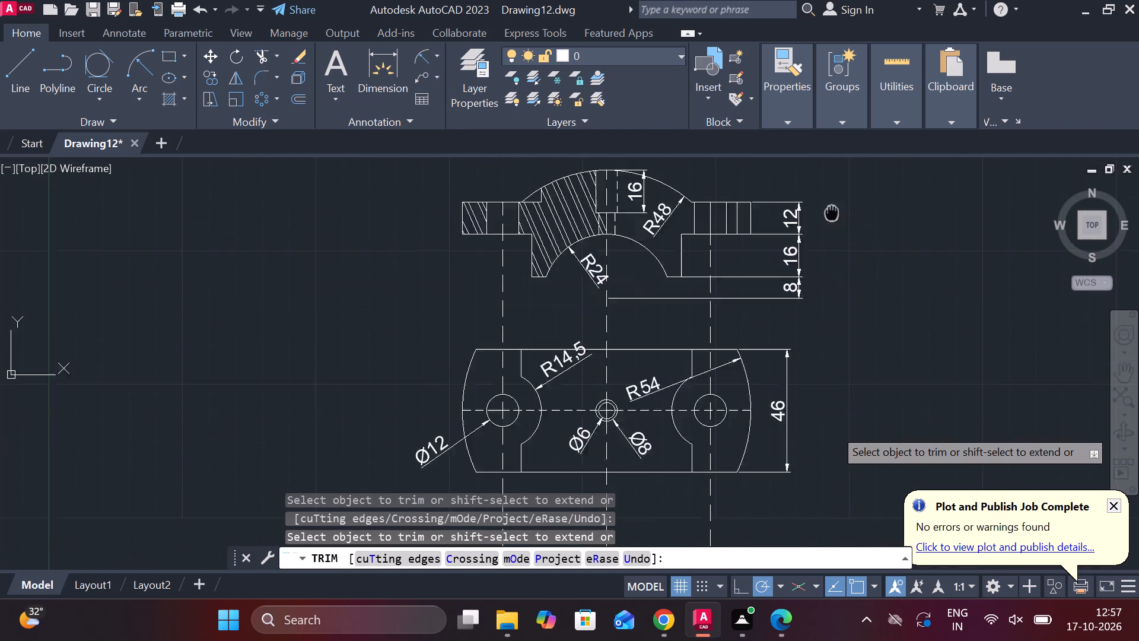
middle_drag(830, 157, 830, 145)
scroll(834, 273, down, 1)
key(Escape)
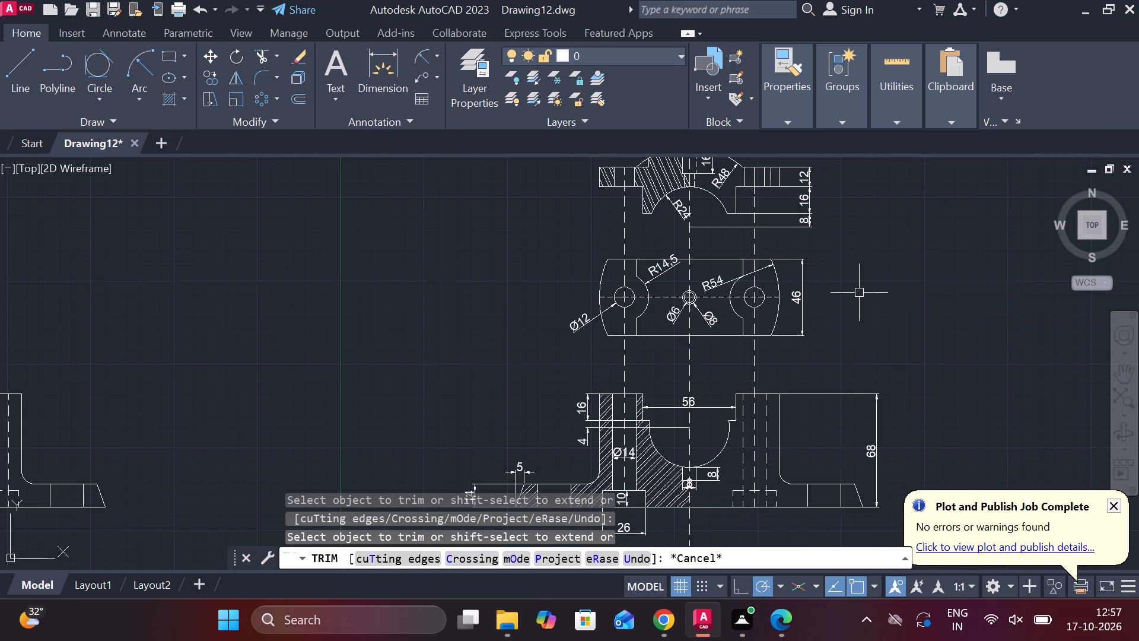
Draw a vertical projection line from the upper end of the bracket plan's right arc to just above the bracket front view.
middle_drag(854, 332, 799, 183)
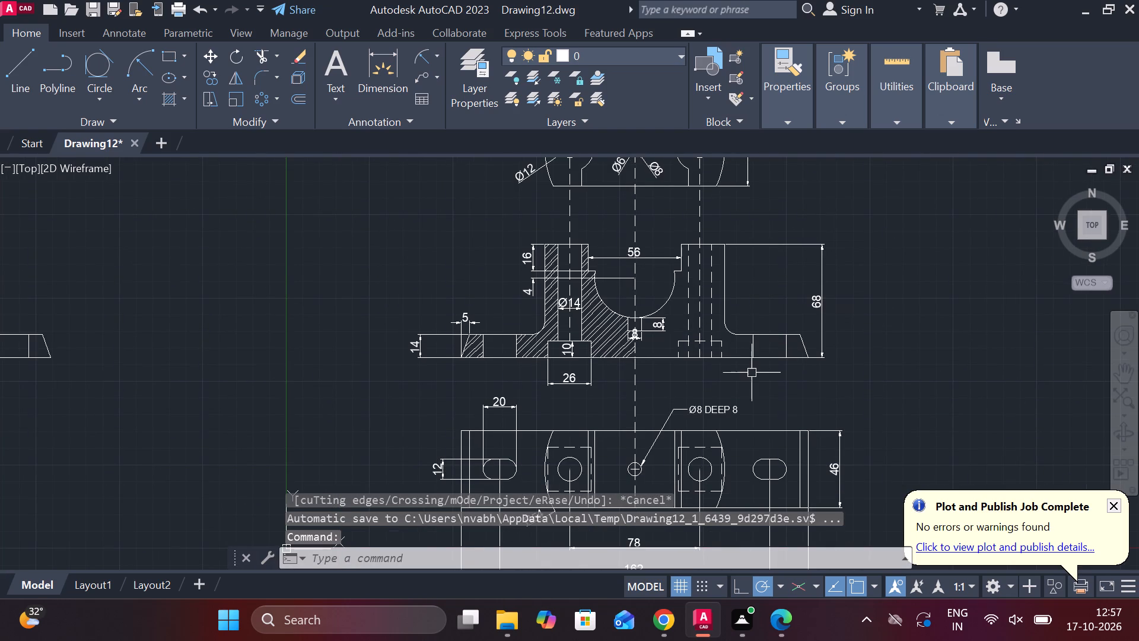
scroll(751, 373, up, 2)
middle_click(753, 380)
scroll(750, 380, down, 1)
middle_drag(750, 380, 738, 334)
key(l)
key(Return)
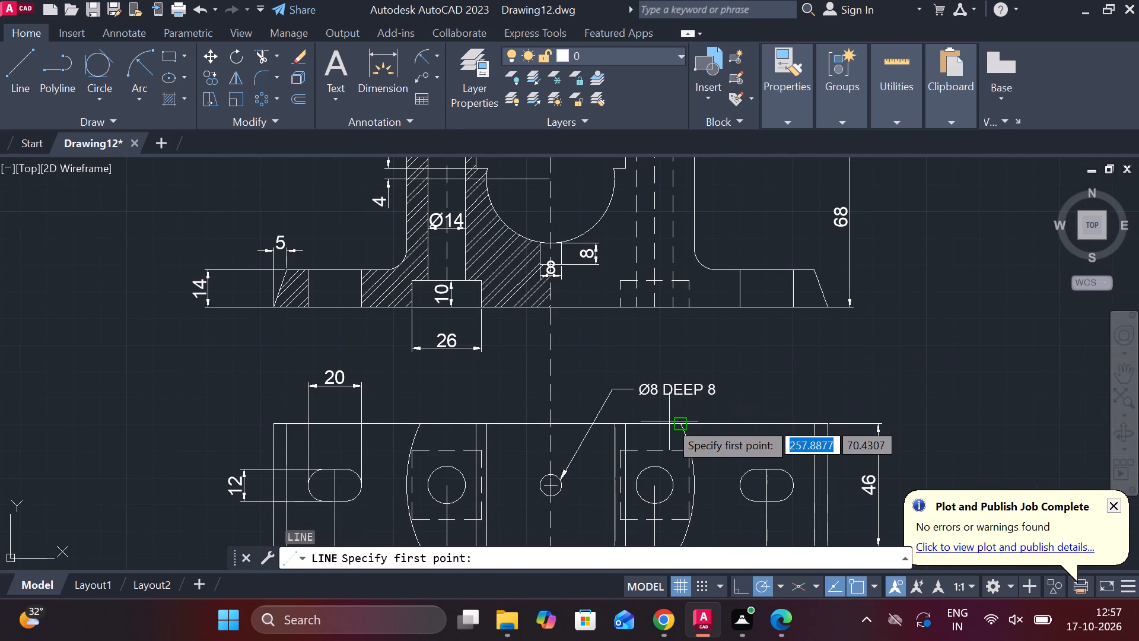
click(677, 423)
middle_drag(685, 201, 640, 331)
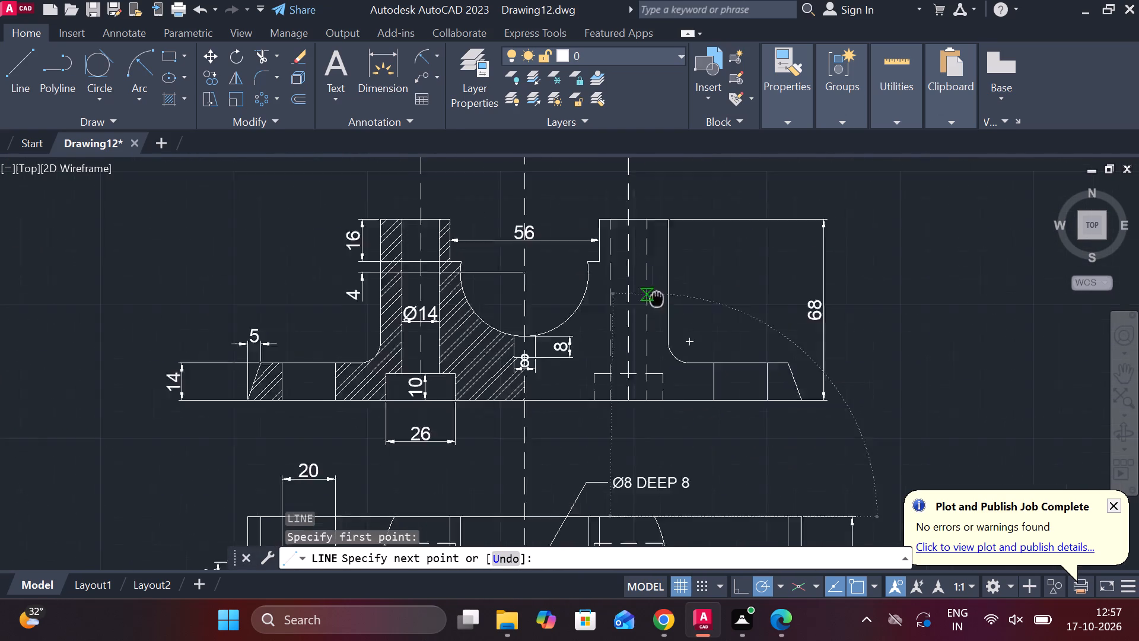
middle_drag(640, 331, 633, 339)
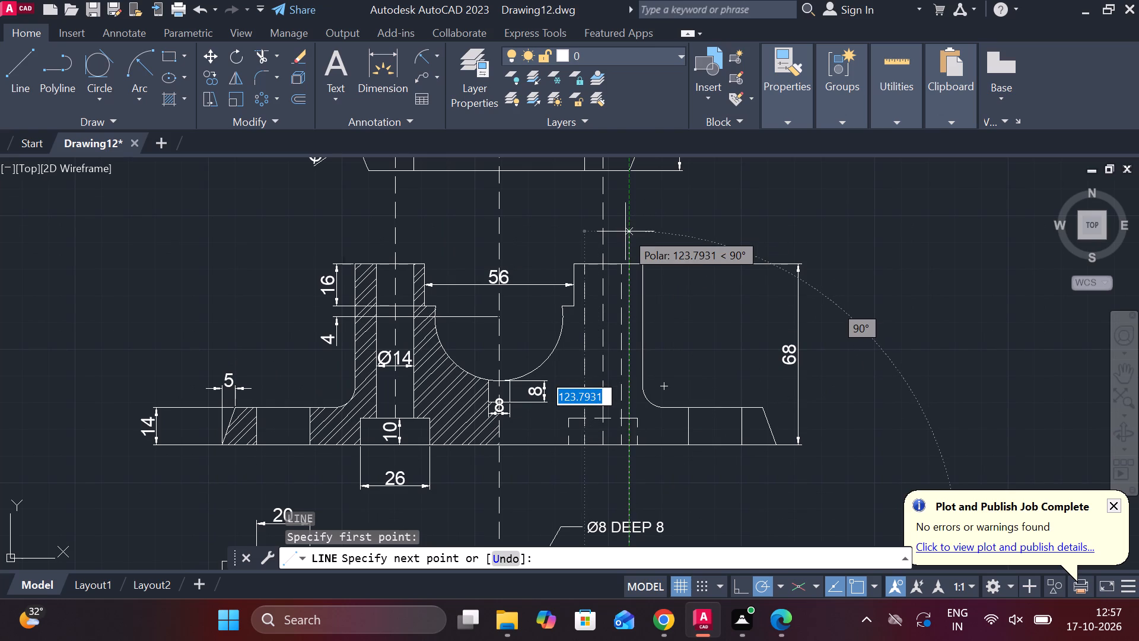
click(629, 231)
key(Escape)
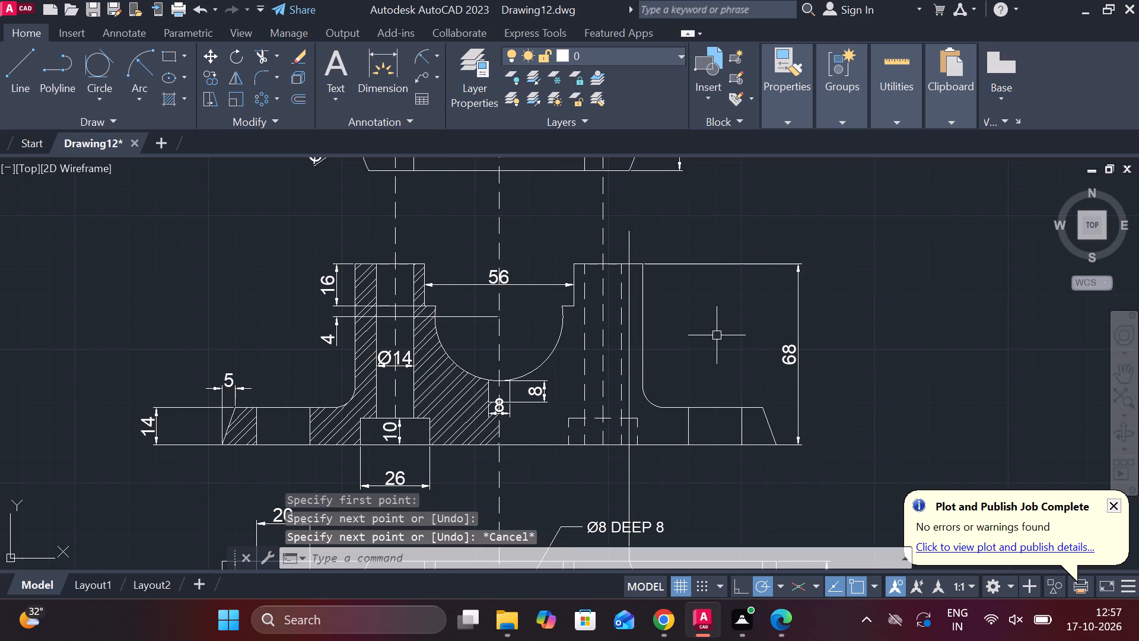
Trim the projection line below the bracket front view's base and above the top of its right pillar.
text(TR)
key(space)
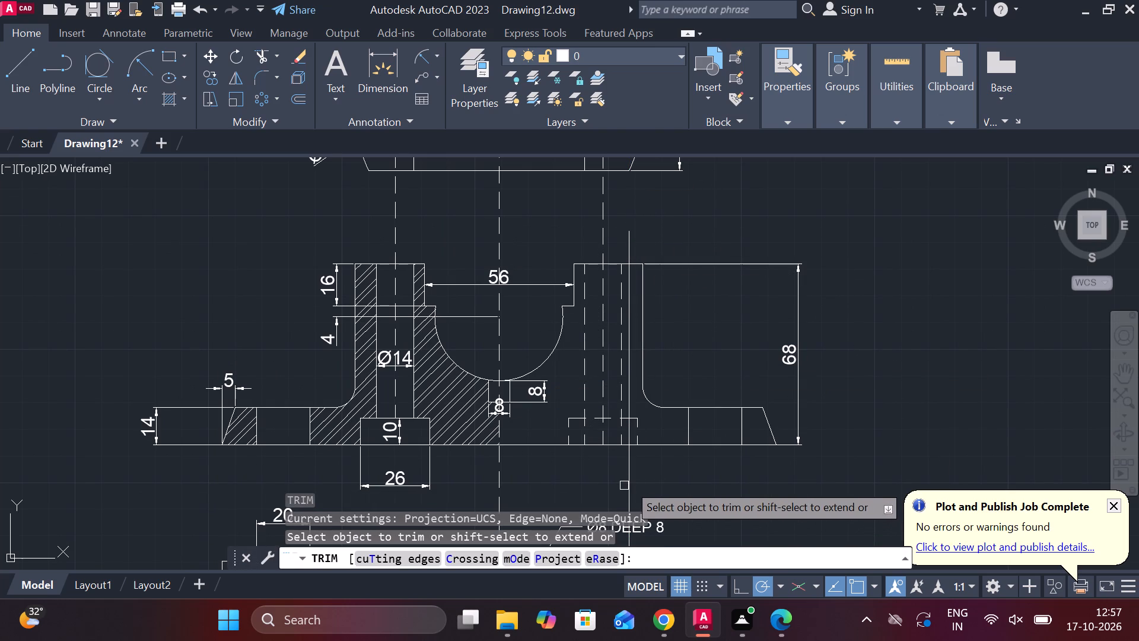
click(632, 467)
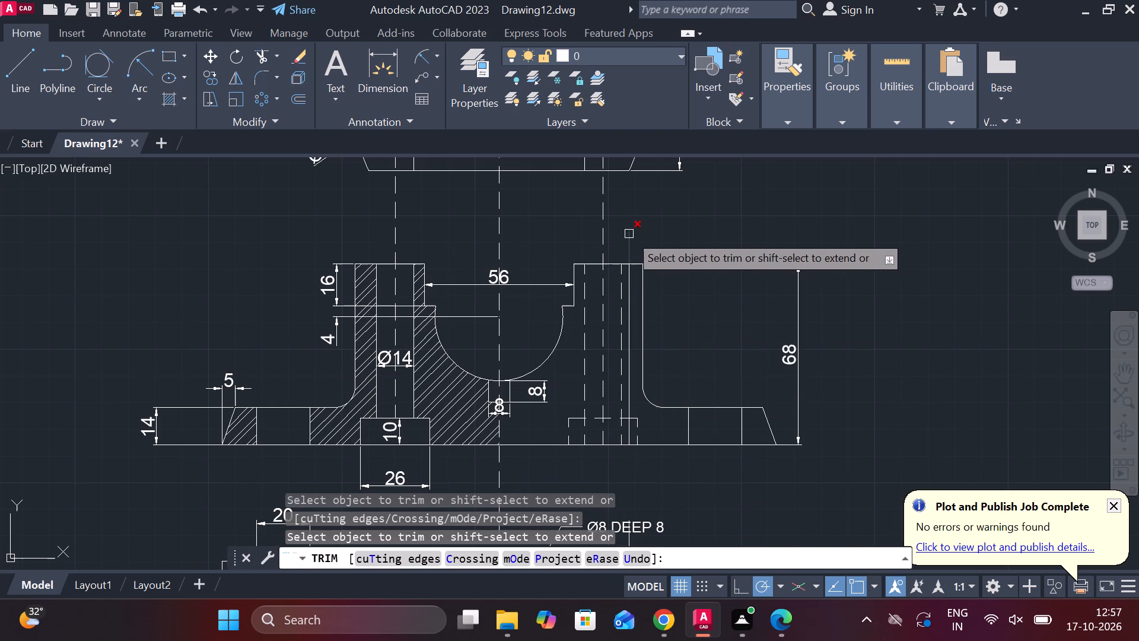
click(628, 234)
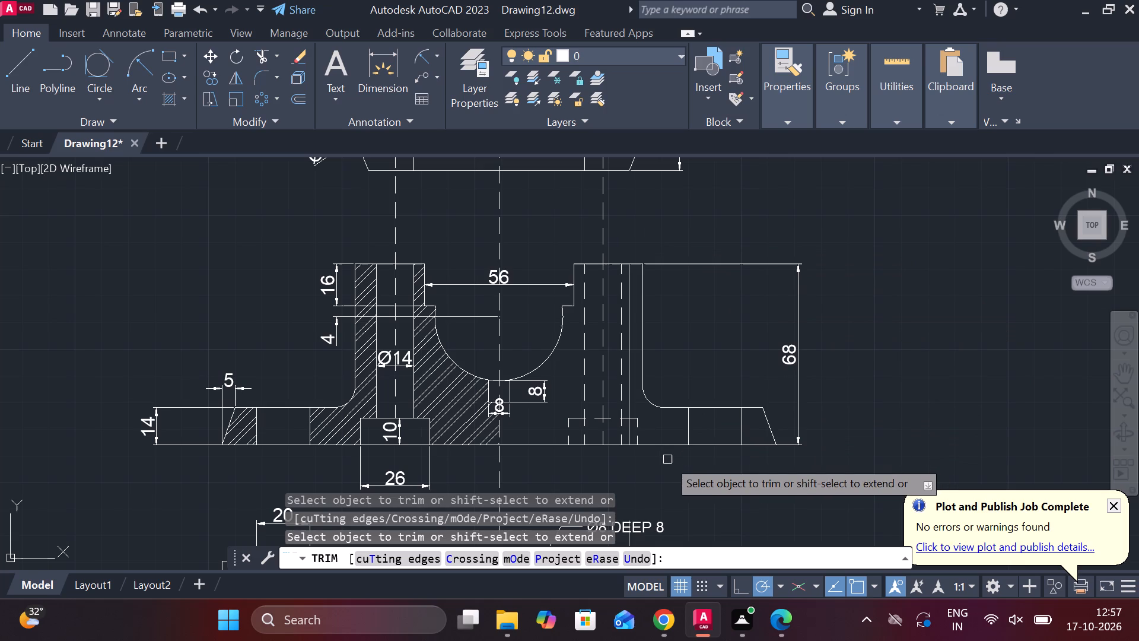
scroll(657, 454, up, 1)
middle_drag(657, 454, 653, 438)
scroll(657, 436, down, 1)
key(Escape)
Erase the leftover piece of the projection line just above the bracket plan view.
middle_drag(689, 478, 736, 309)
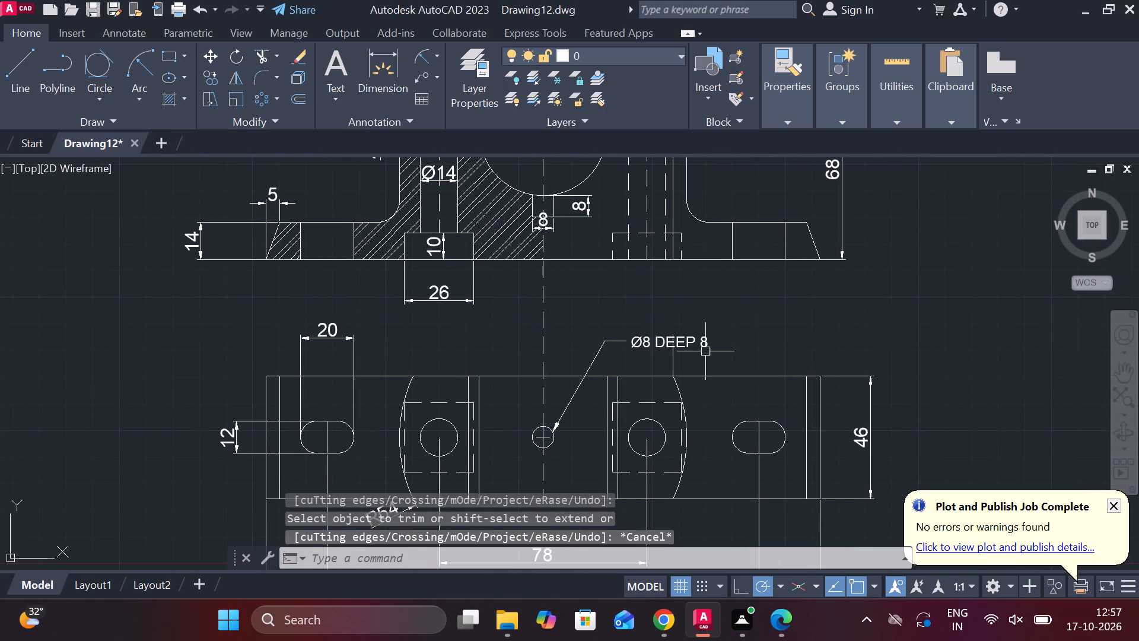
click(673, 360)
text(E)
key(space)
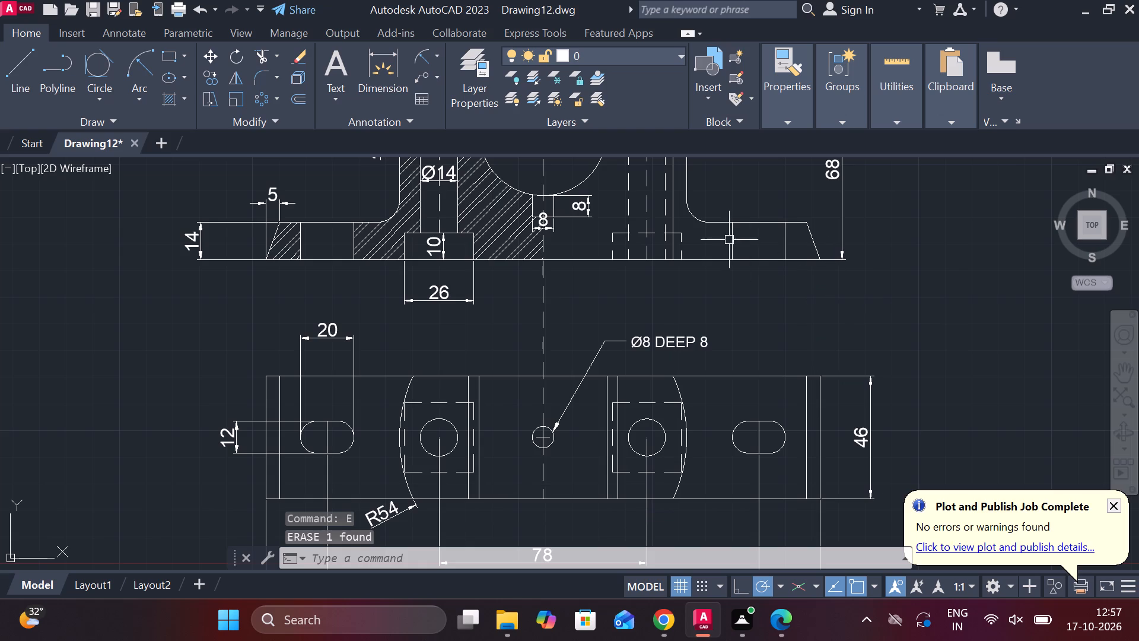
Examine the bracket and cap views together, comparing the projected edges with the plans and the undimensioned bracket copy.
scroll(728, 239, up, 1)
scroll(728, 239, down, 1)
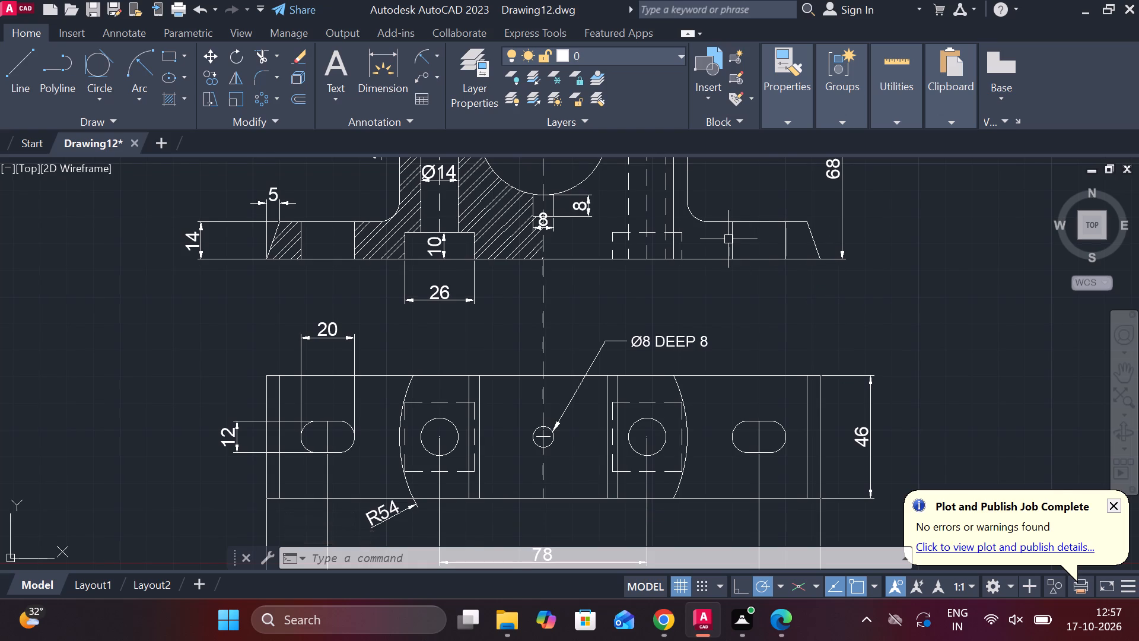
scroll(728, 239, down, 2)
scroll(799, 268, up, 1)
scroll(799, 268, down, 1)
middle_drag(829, 253, 847, 287)
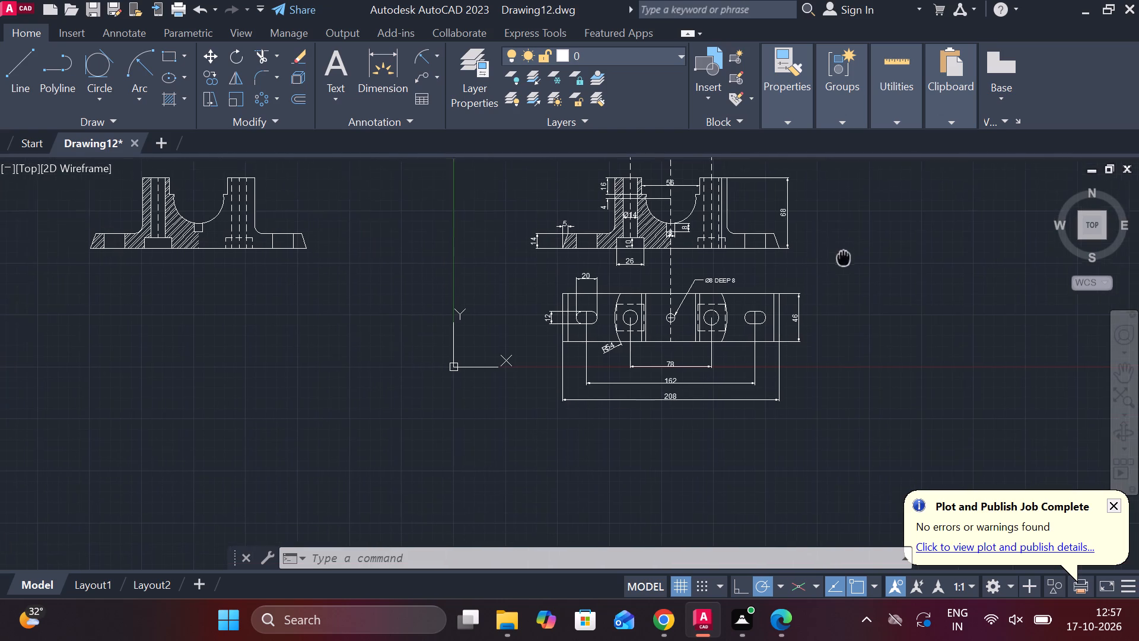
middle_drag(847, 287, 849, 316)
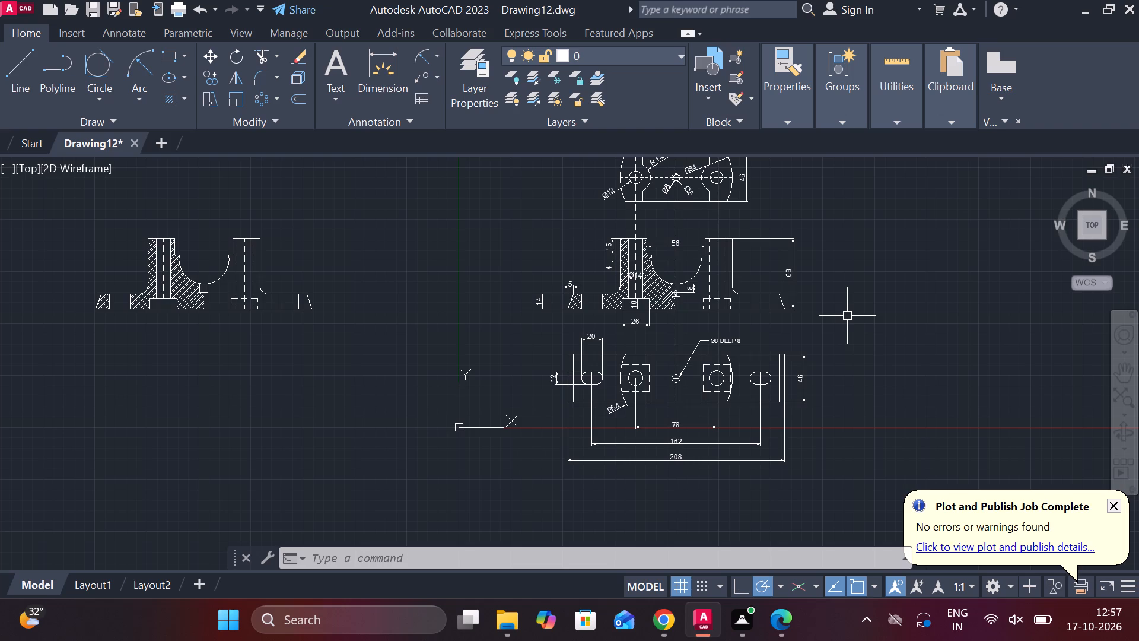
scroll(790, 218, up, 1)
middle_drag(790, 218, 847, 355)
scroll(761, 250, up, 1)
middle_drag(801, 405, 791, 461)
scroll(791, 461, down, 1)
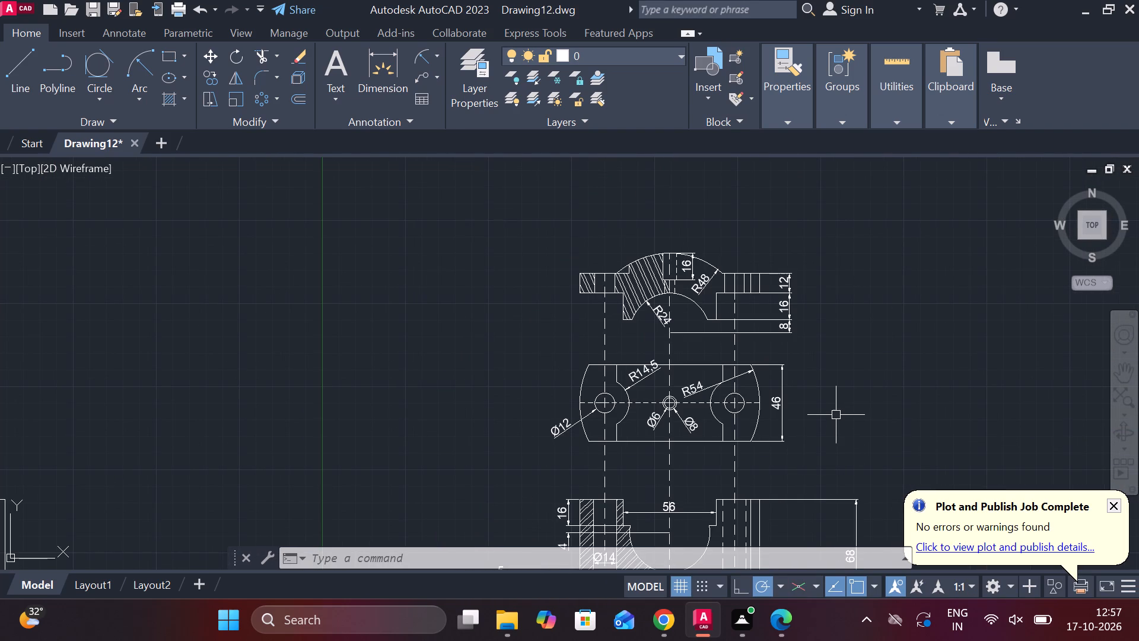
middle_drag(840, 417, 1068, 312)
scroll(693, 359, down, 1)
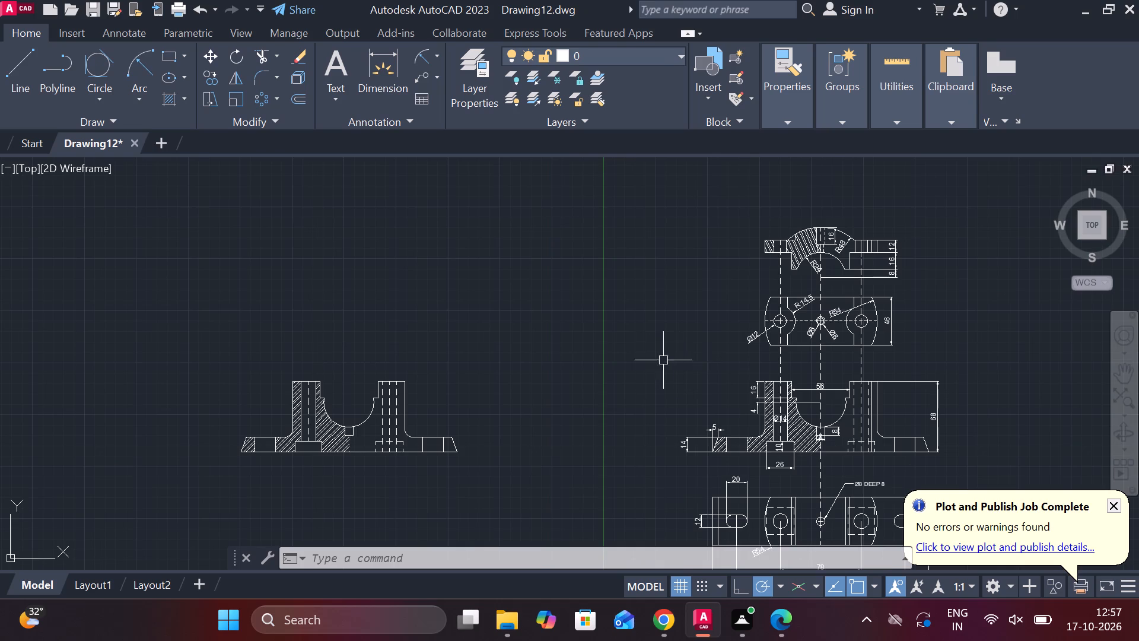
Stretch the inner end of the right base's top edge to the new vertical line in the bracket front view's right pillar.
scroll(848, 350, up, 1)
scroll(999, 328, up, 1)
middle_drag(999, 328, 877, 239)
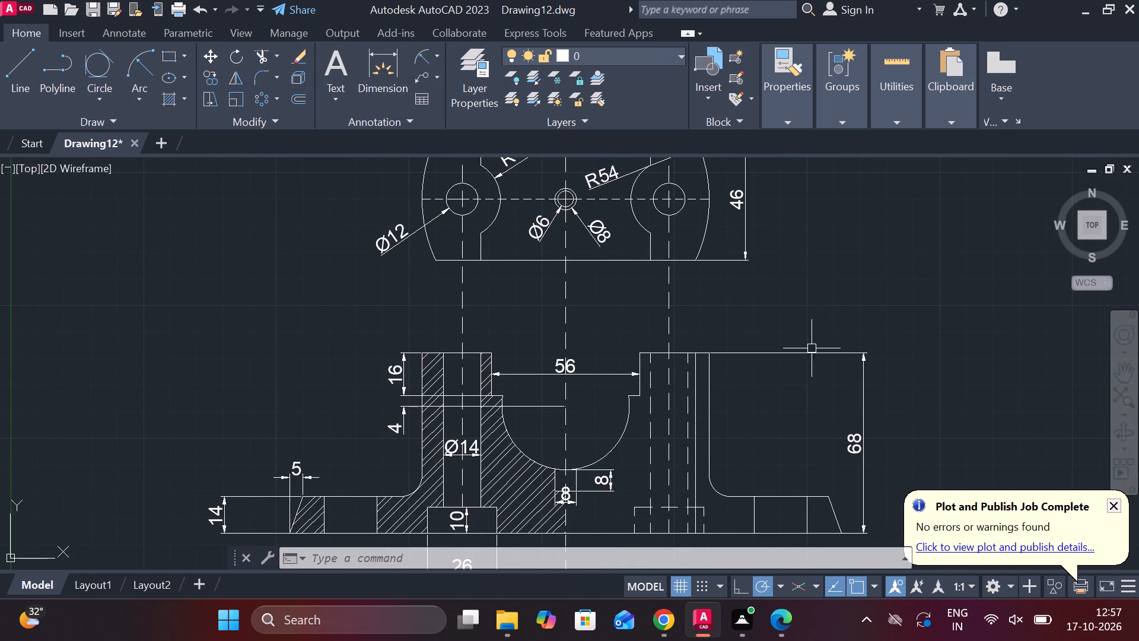
middle_drag(791, 368, 770, 273)
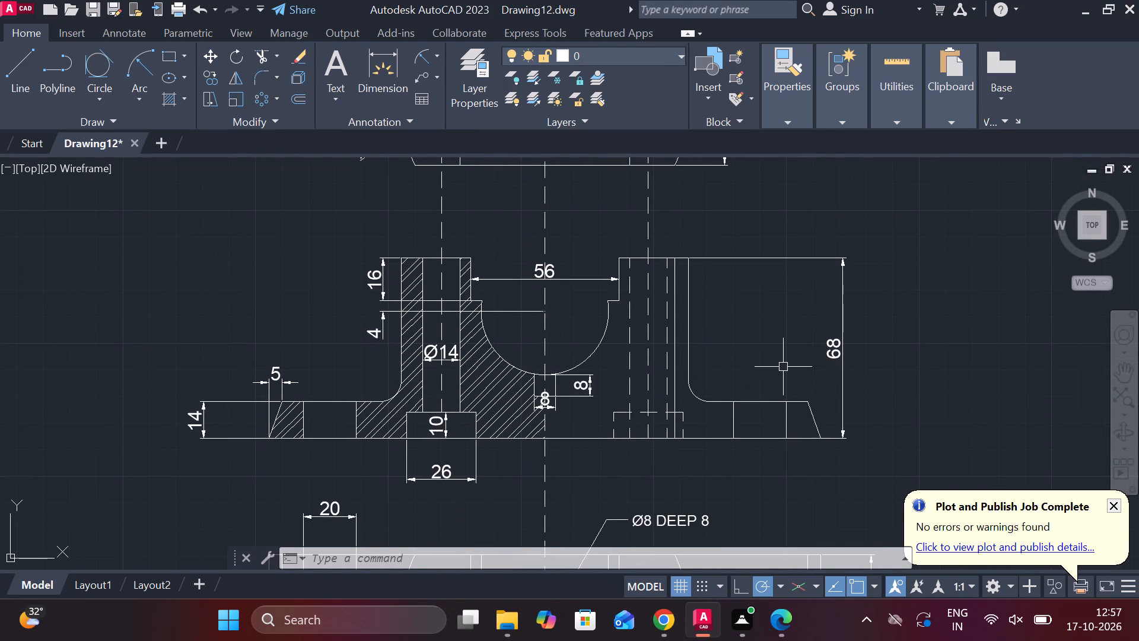
scroll(770, 382, up, 1)
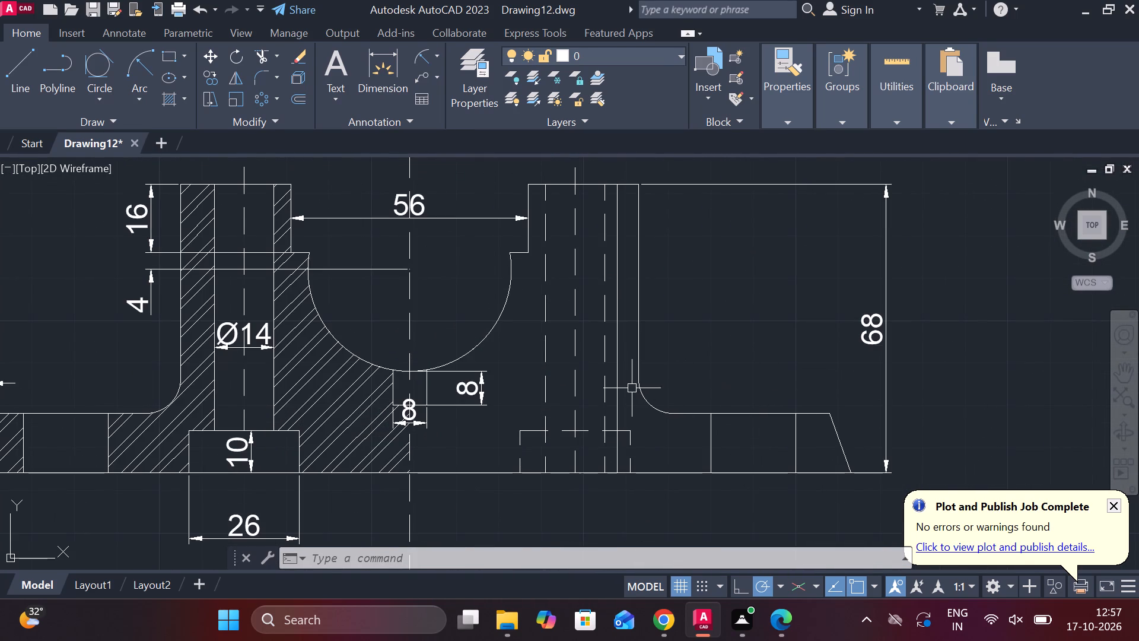
scroll(654, 388, up, 1)
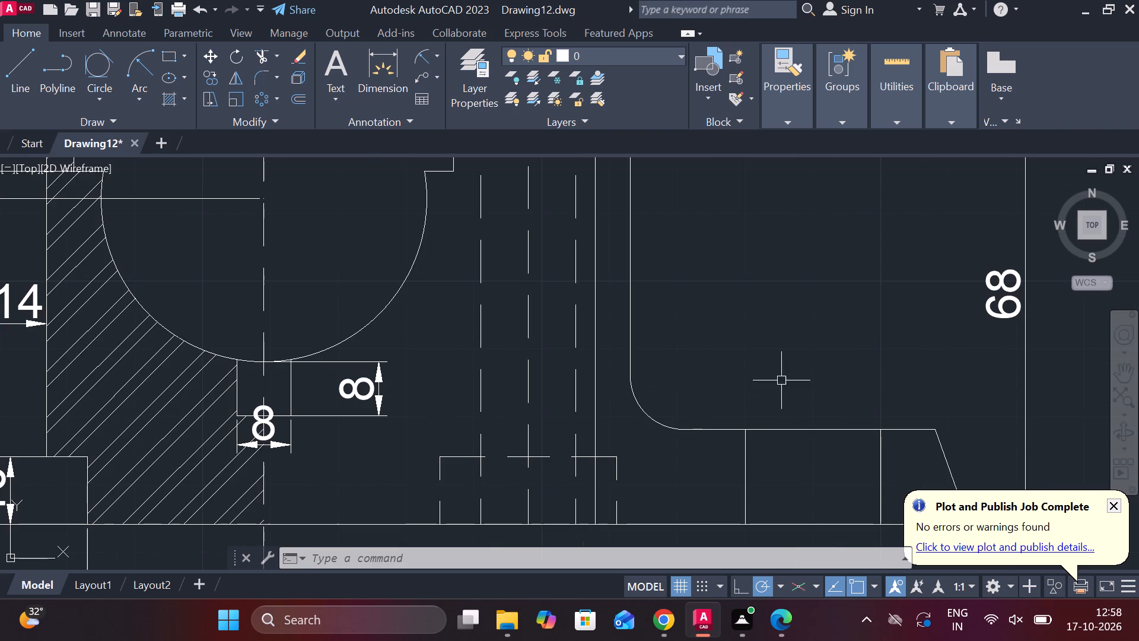
click(726, 426)
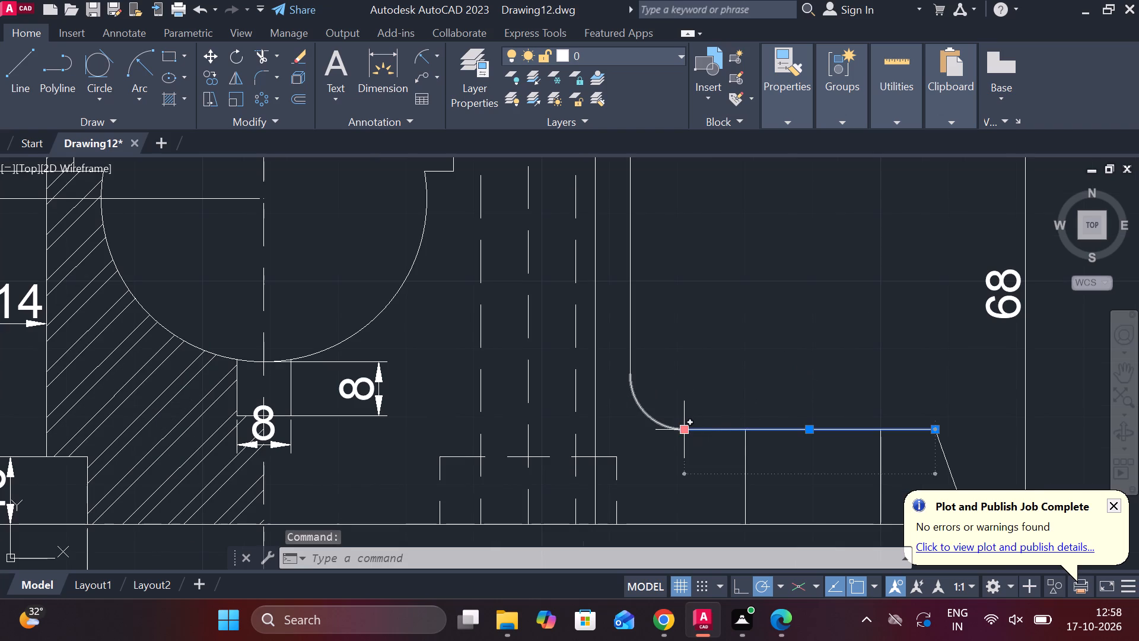
click(682, 431)
scroll(622, 430, up, 1)
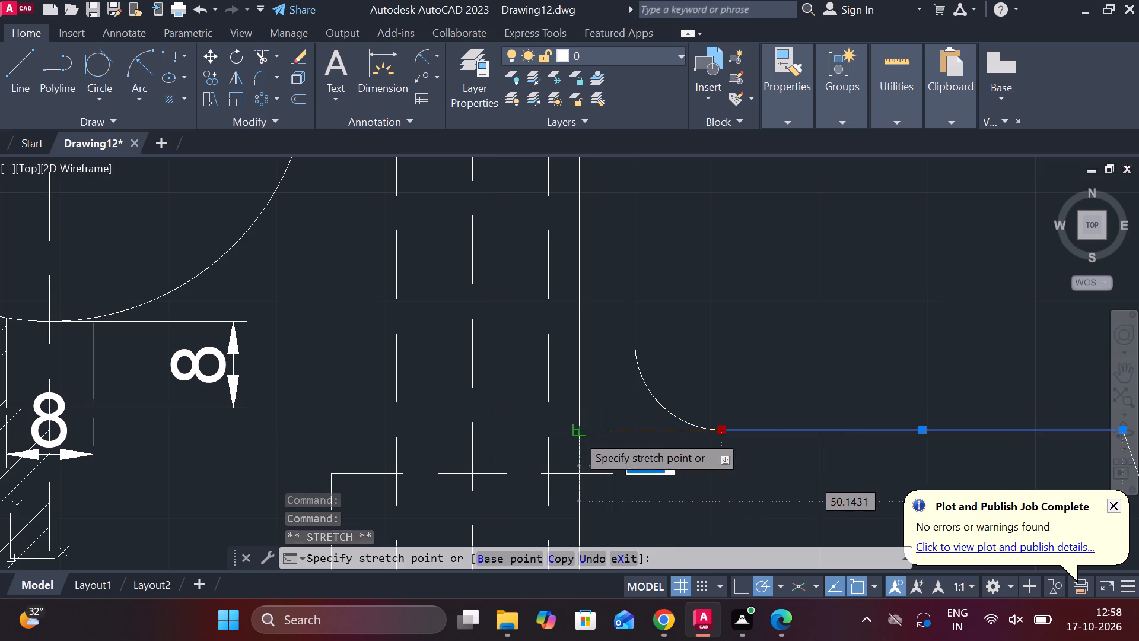
click(577, 434)
key(Escape)
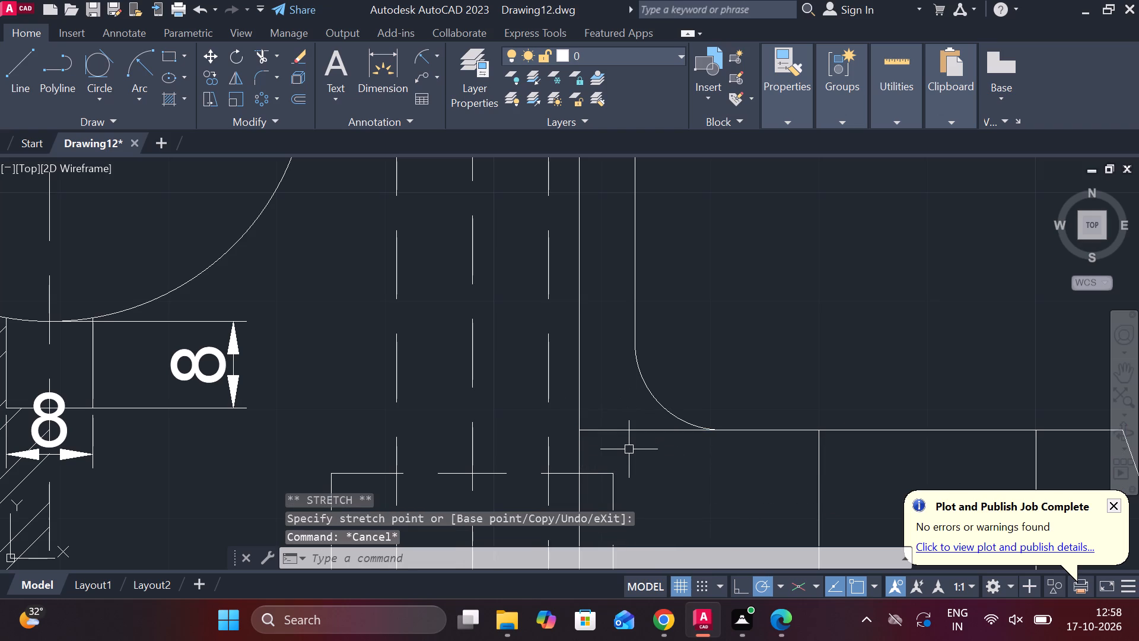
Trim and erase the parts of the right pillar's new vertical line between the base's extended top edge and the bottom line.
text(TR)
key(space)
click(580, 450)
scroll(666, 452, down, 1)
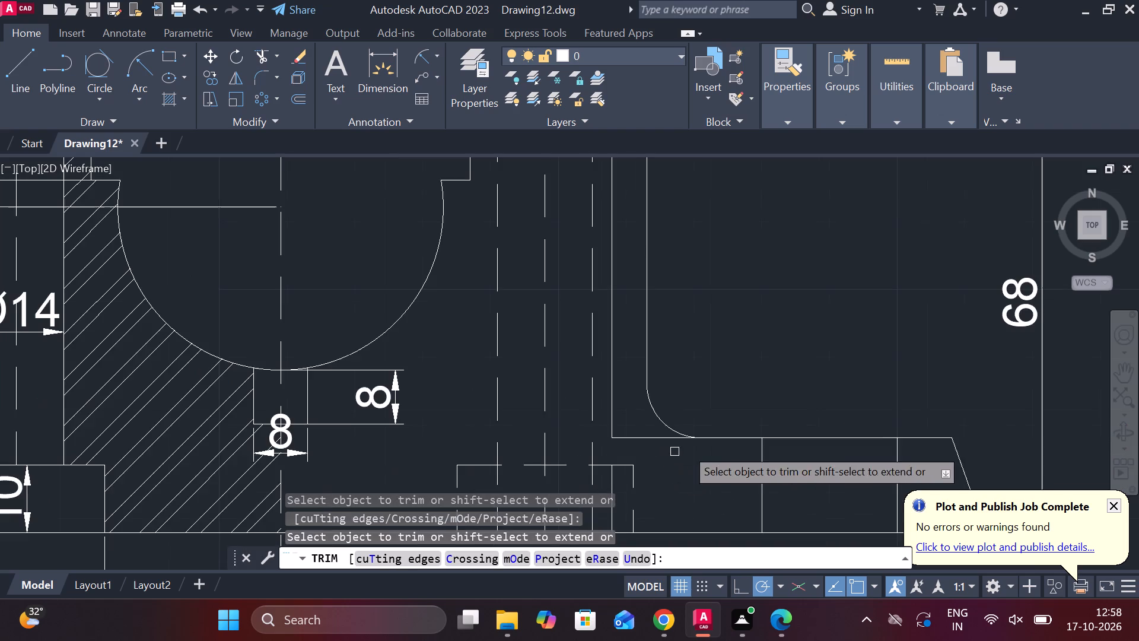
middle_drag(742, 398, 779, 278)
key(Escape)
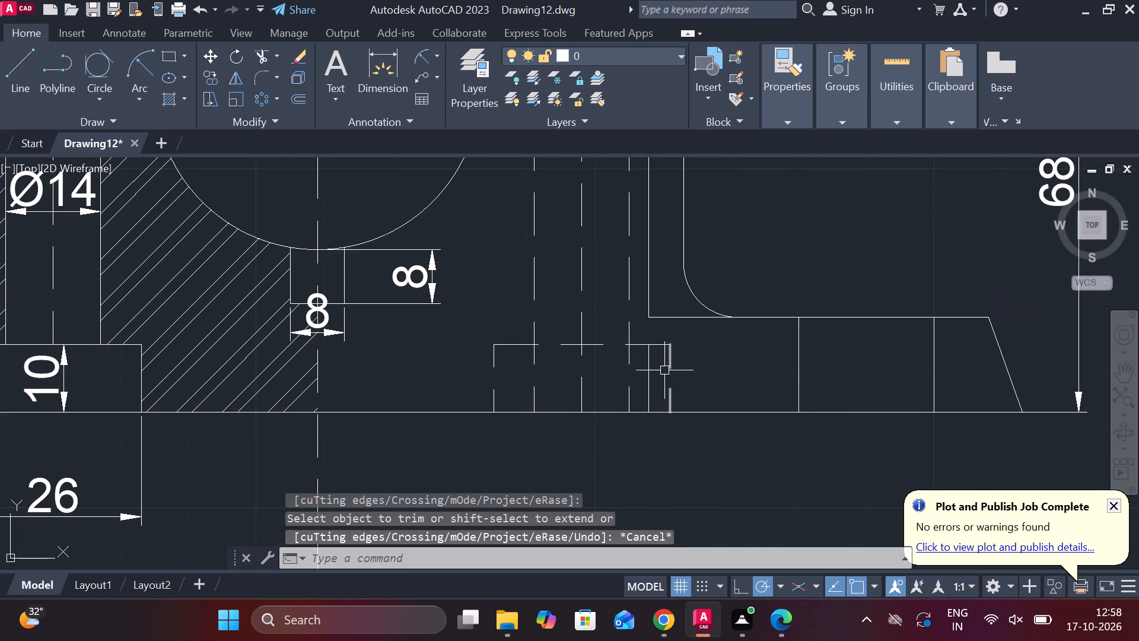
click(650, 380)
key(e)
key(space)
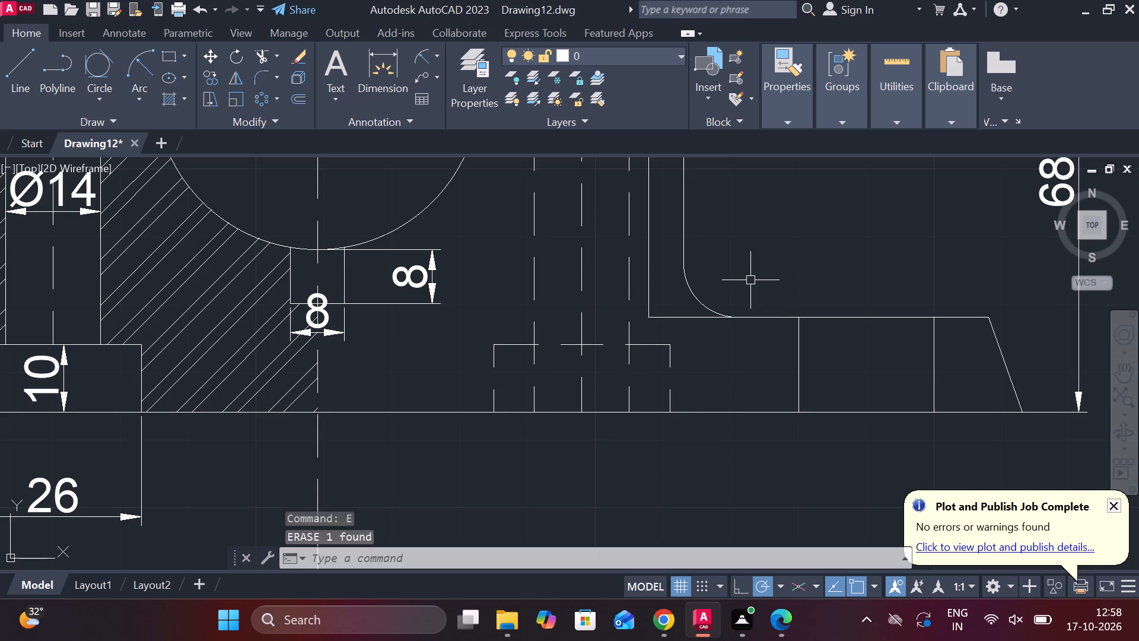
middle_drag(756, 280, 795, 310)
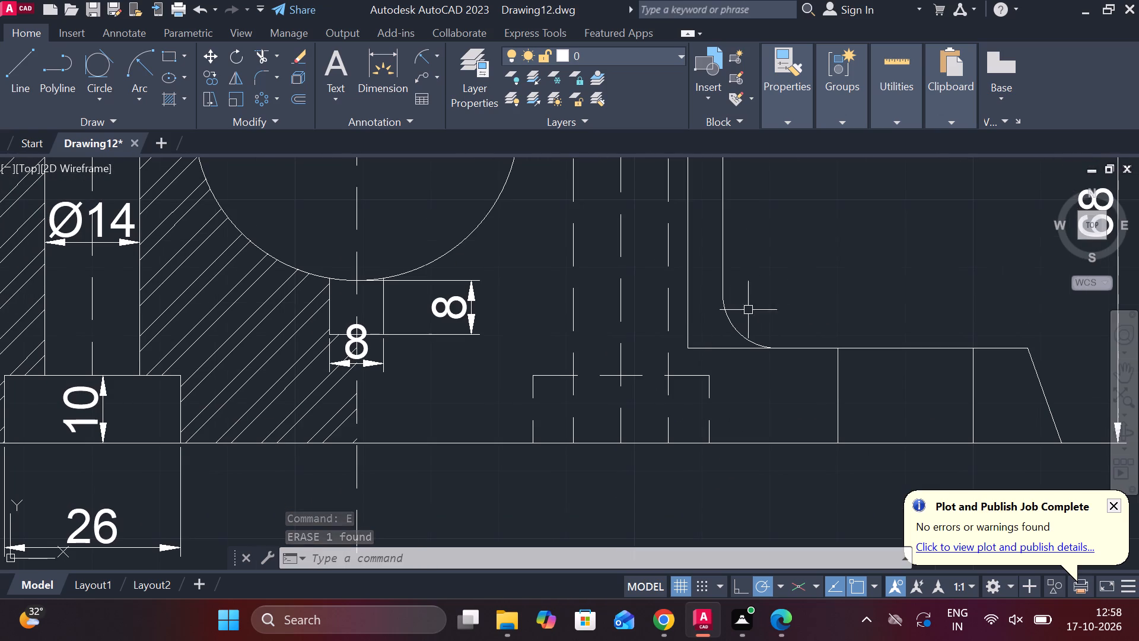
Fillet the remaining sharp corner between the right pillar's vertical line and the base's top edge at radius 8 in the bracket front view.
key(Escape)
text(F R)
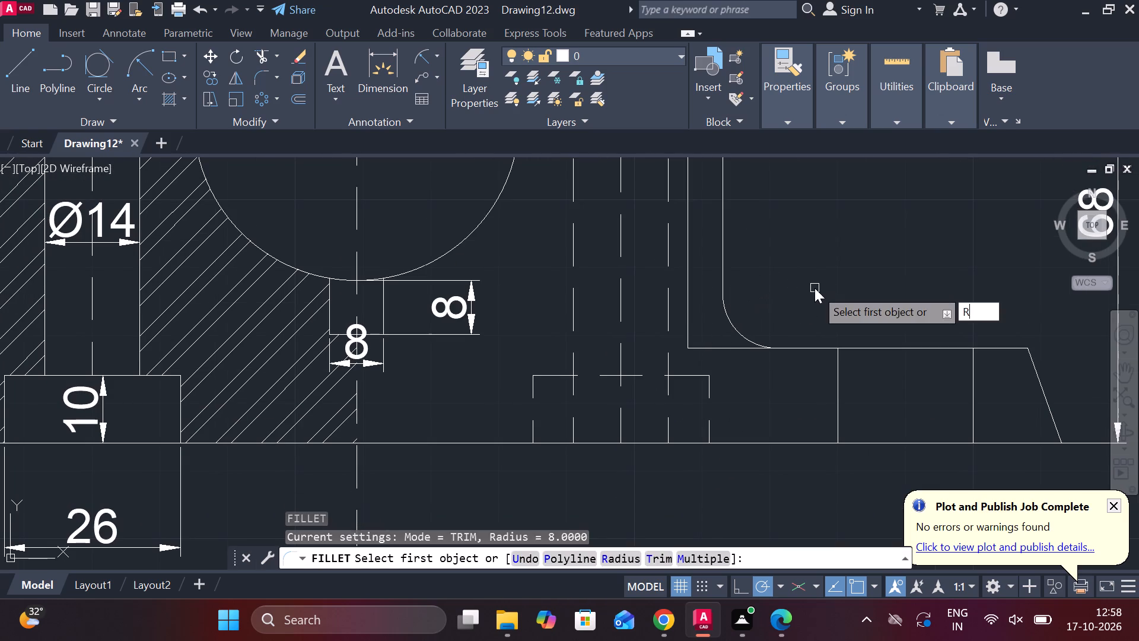
key(space)
key(Return)
click(690, 309)
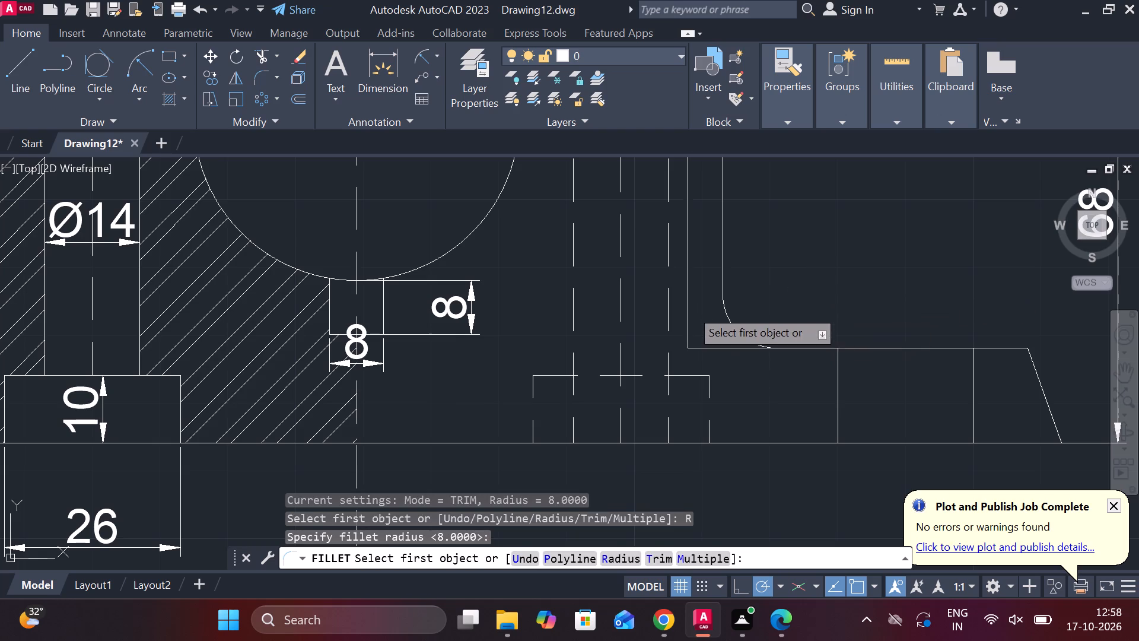
drag(743, 348, 756, 353)
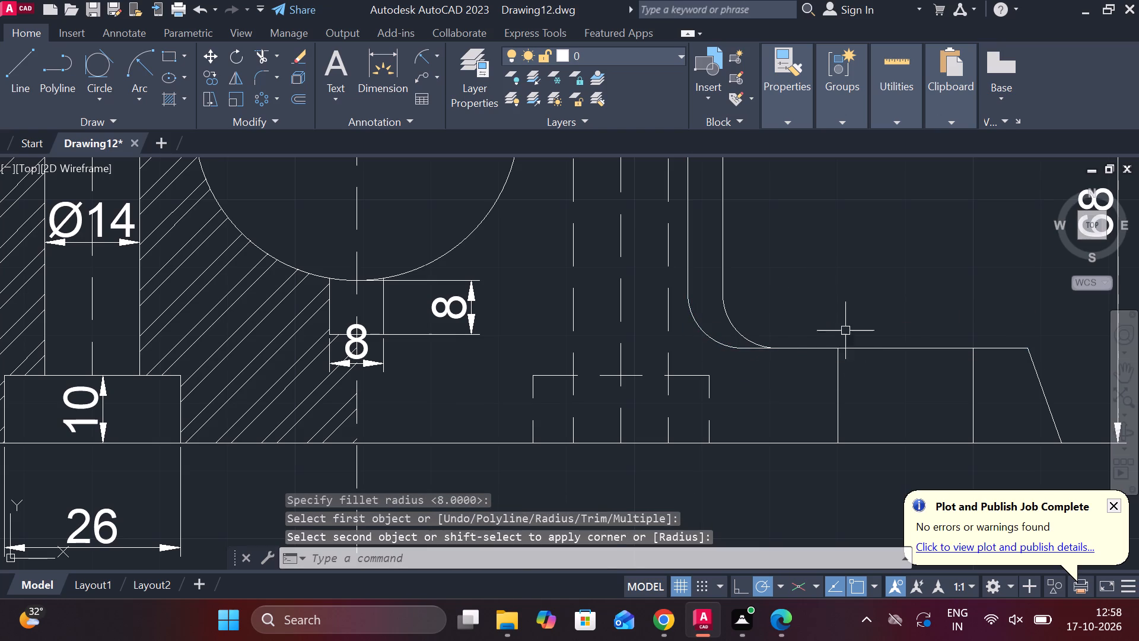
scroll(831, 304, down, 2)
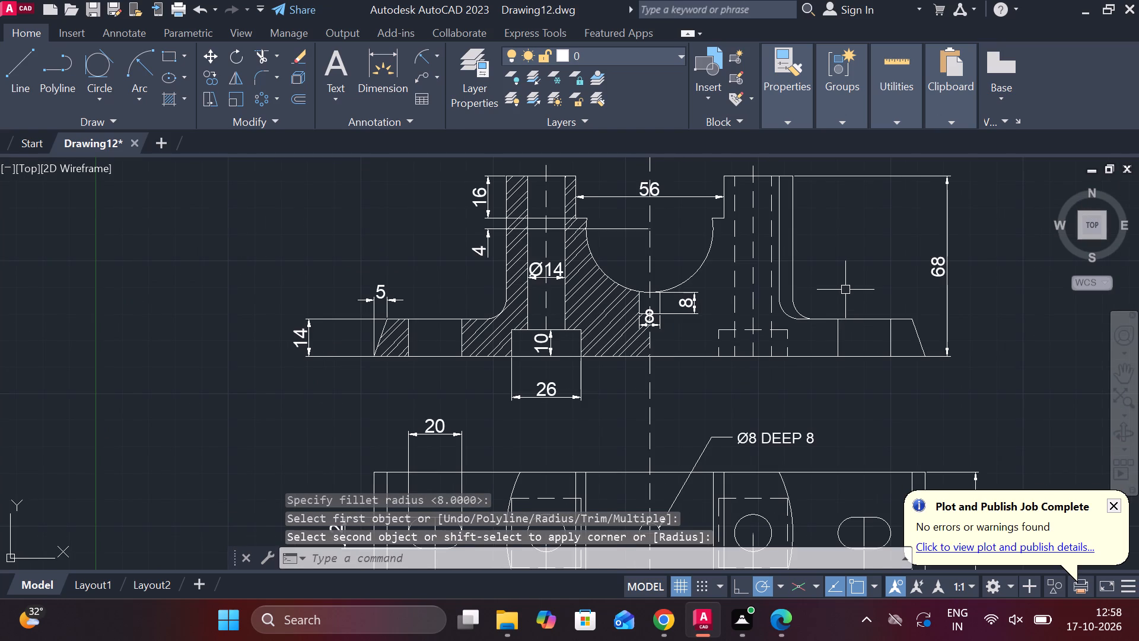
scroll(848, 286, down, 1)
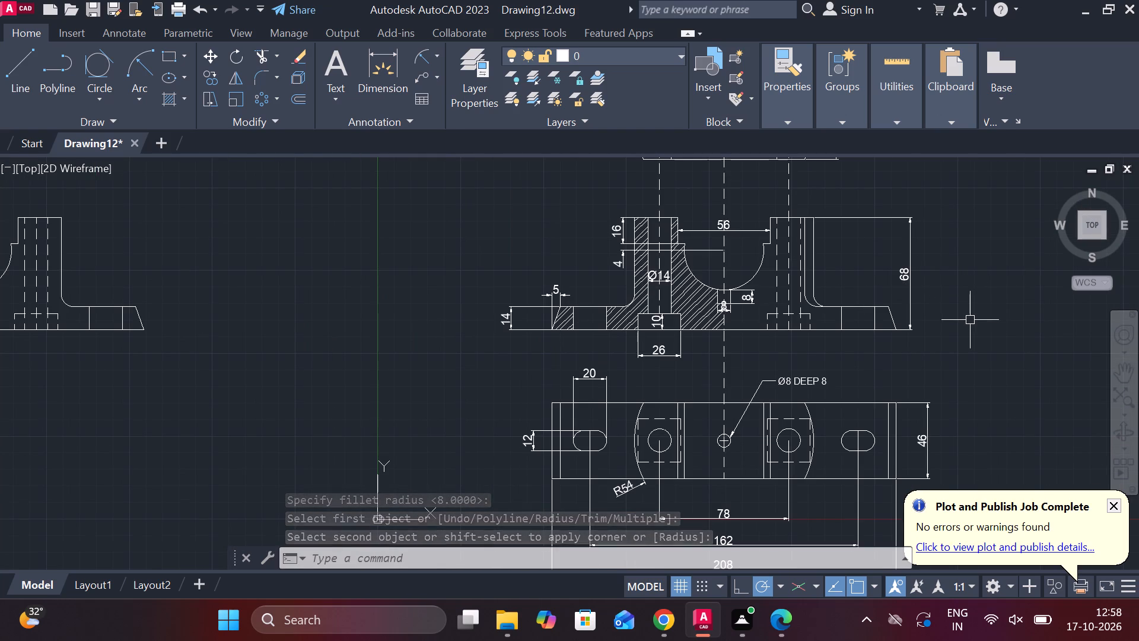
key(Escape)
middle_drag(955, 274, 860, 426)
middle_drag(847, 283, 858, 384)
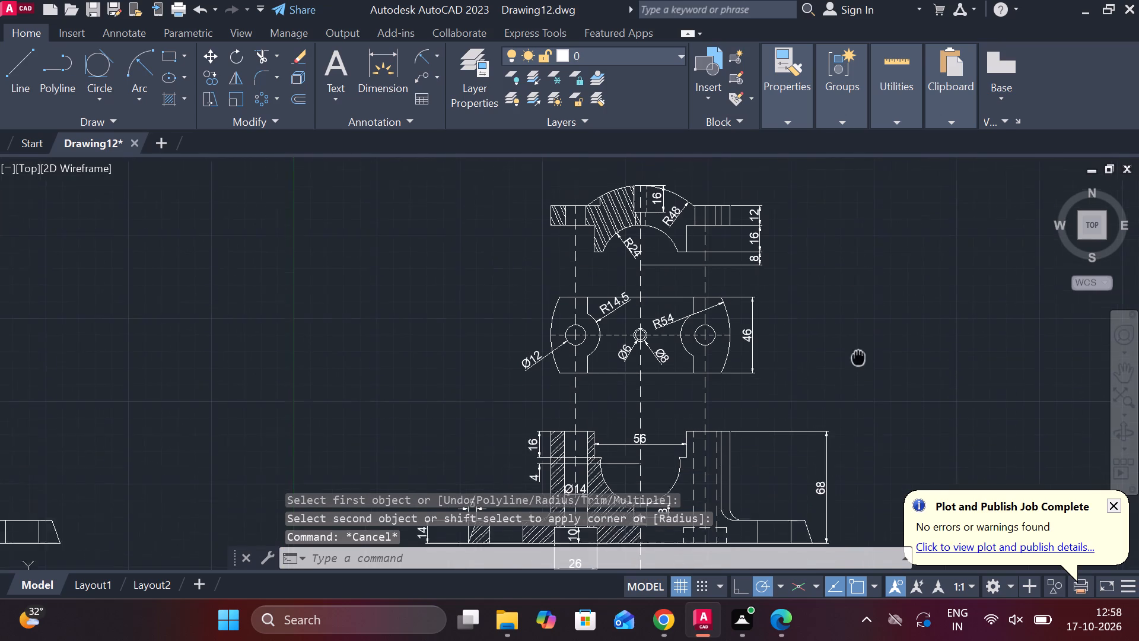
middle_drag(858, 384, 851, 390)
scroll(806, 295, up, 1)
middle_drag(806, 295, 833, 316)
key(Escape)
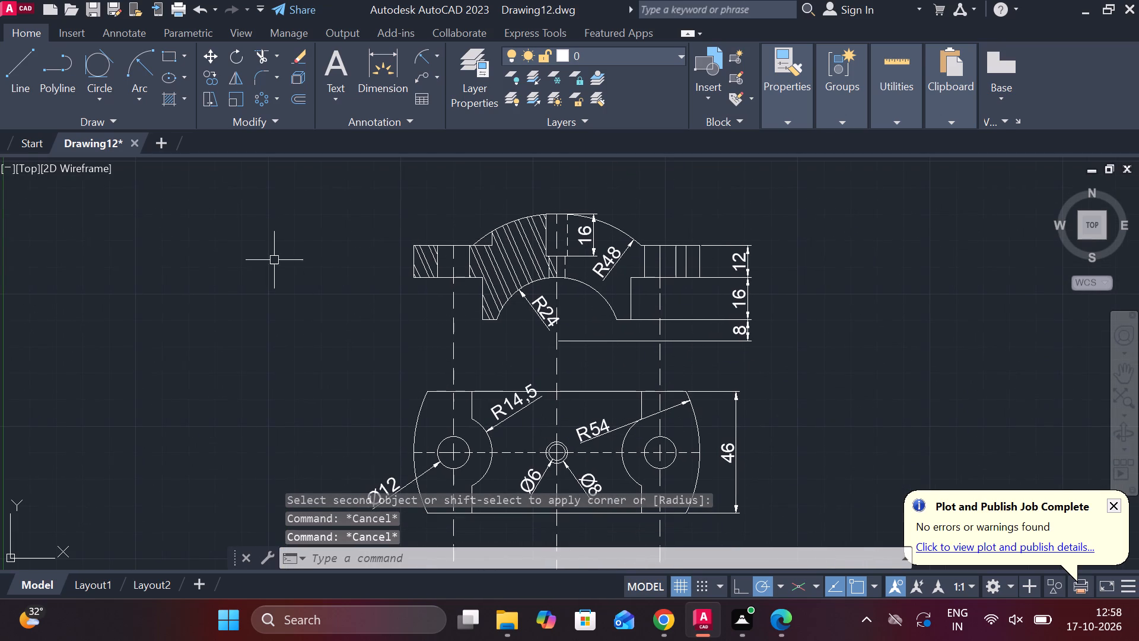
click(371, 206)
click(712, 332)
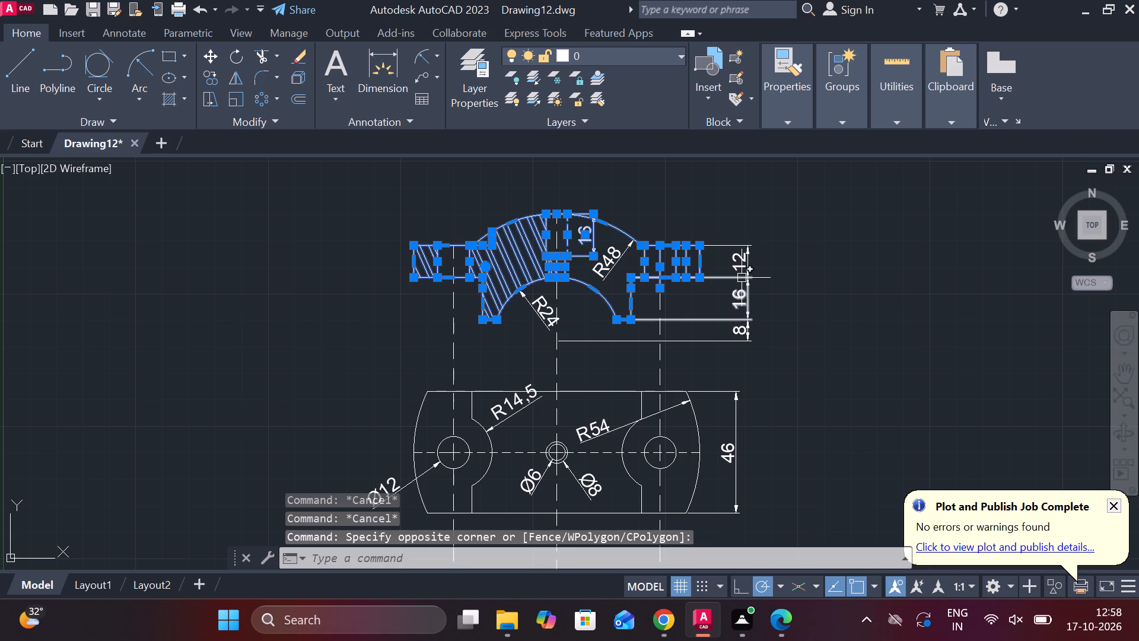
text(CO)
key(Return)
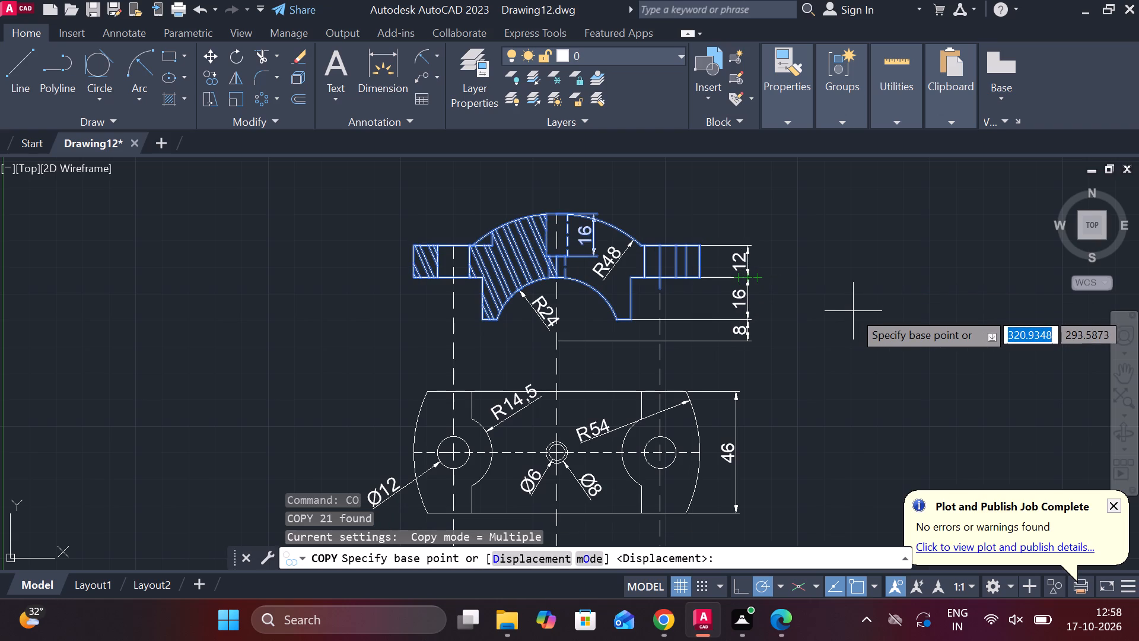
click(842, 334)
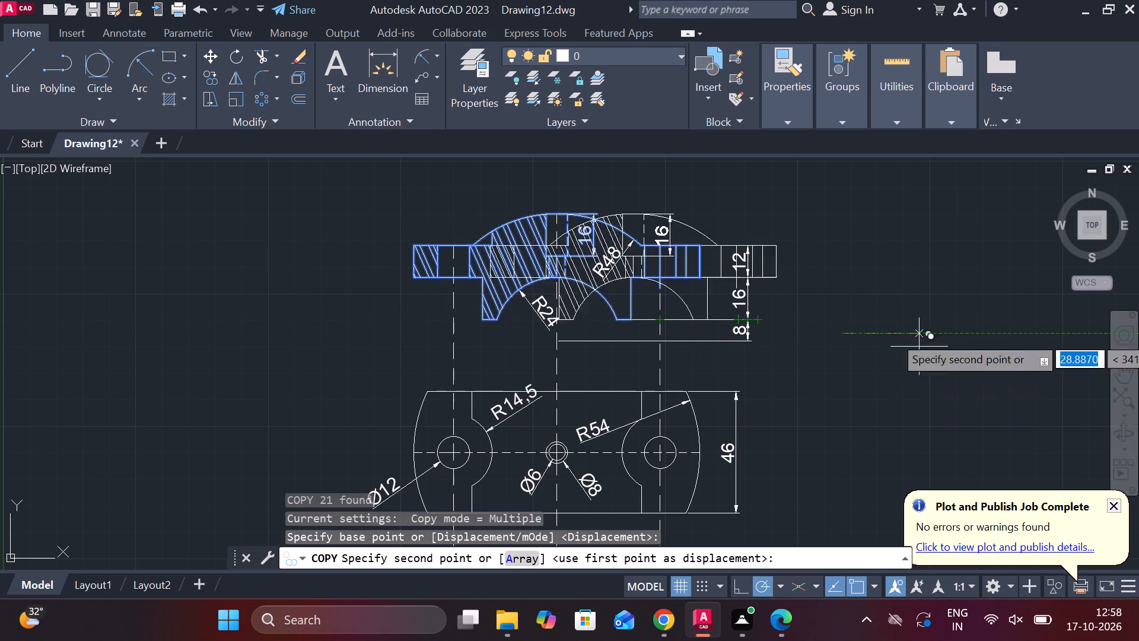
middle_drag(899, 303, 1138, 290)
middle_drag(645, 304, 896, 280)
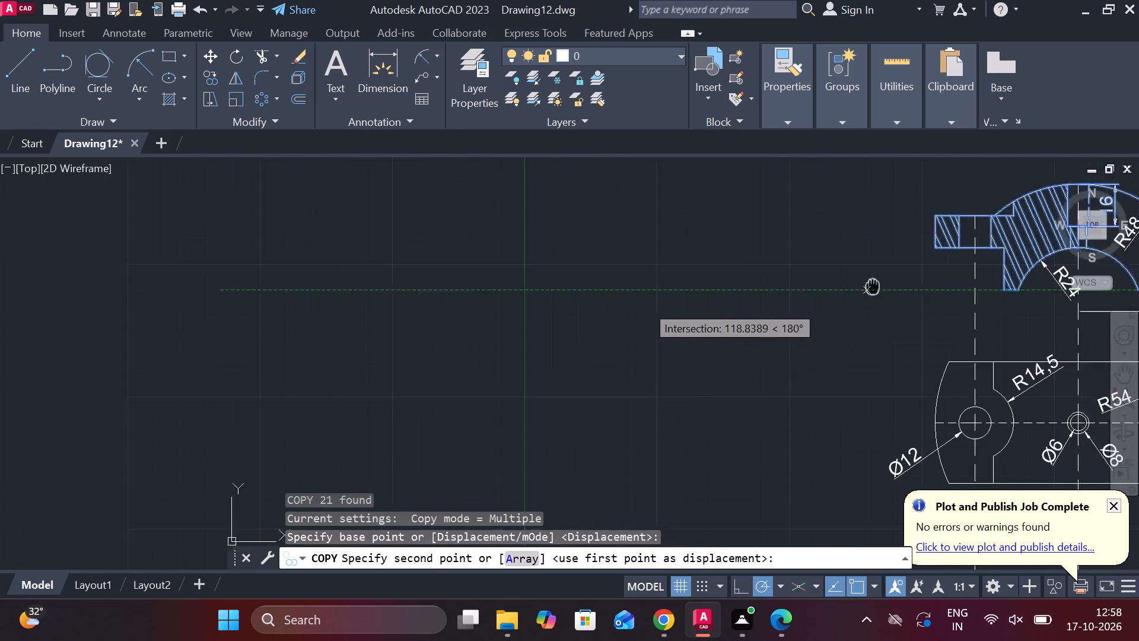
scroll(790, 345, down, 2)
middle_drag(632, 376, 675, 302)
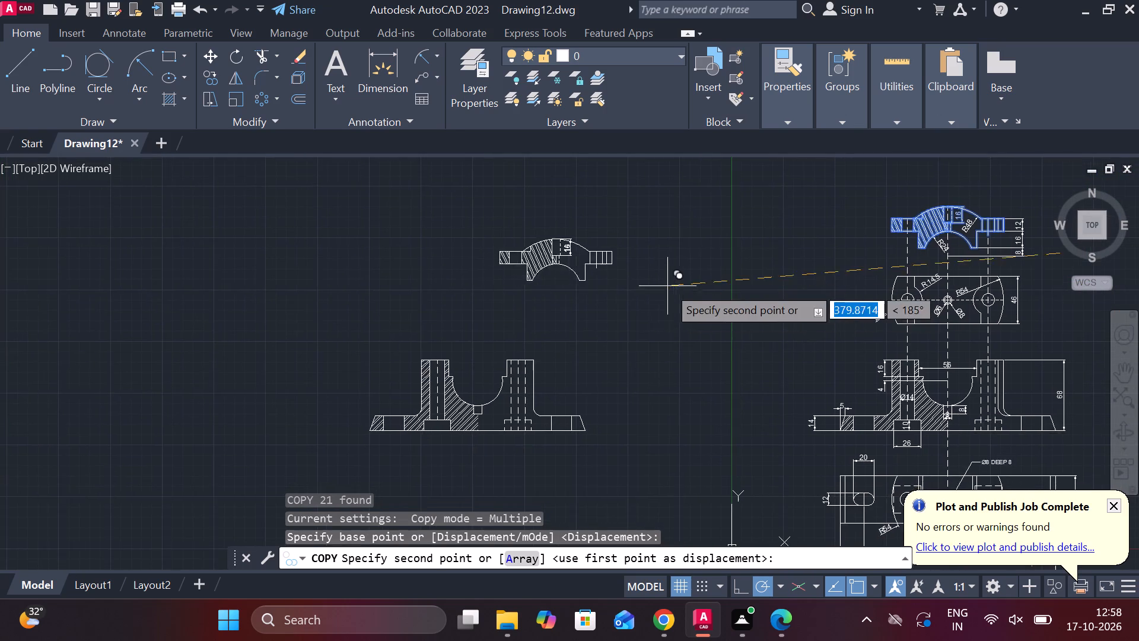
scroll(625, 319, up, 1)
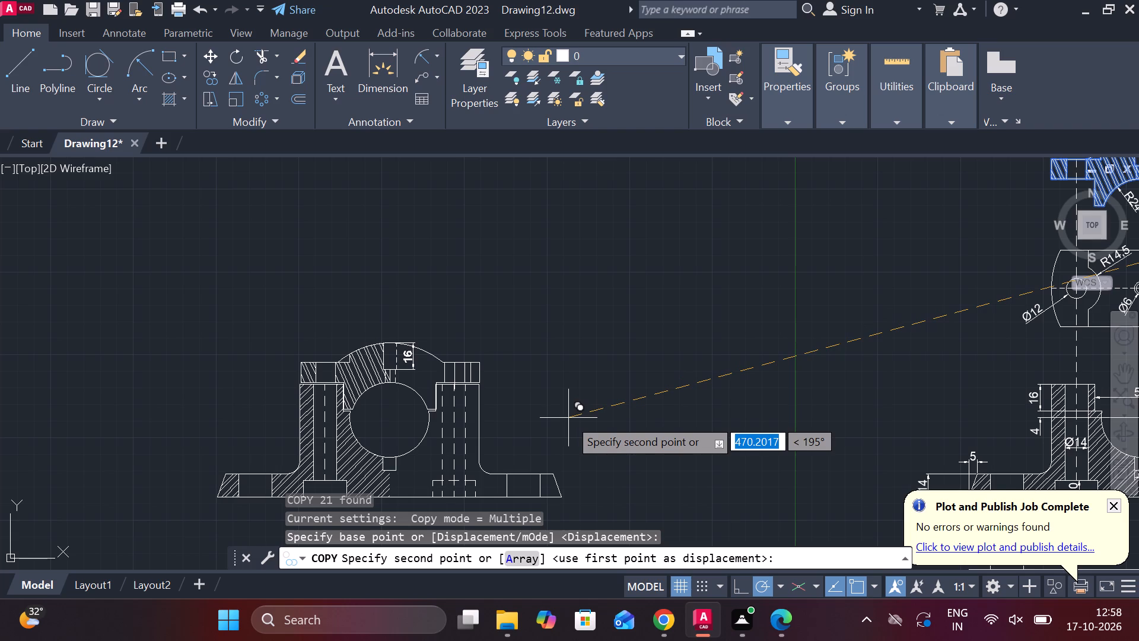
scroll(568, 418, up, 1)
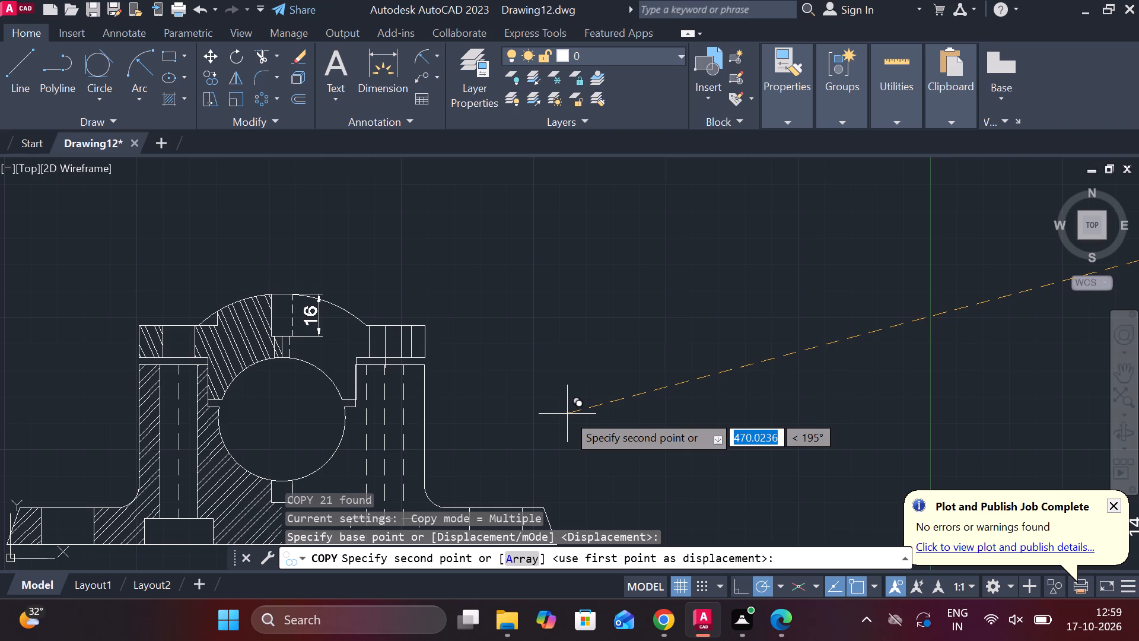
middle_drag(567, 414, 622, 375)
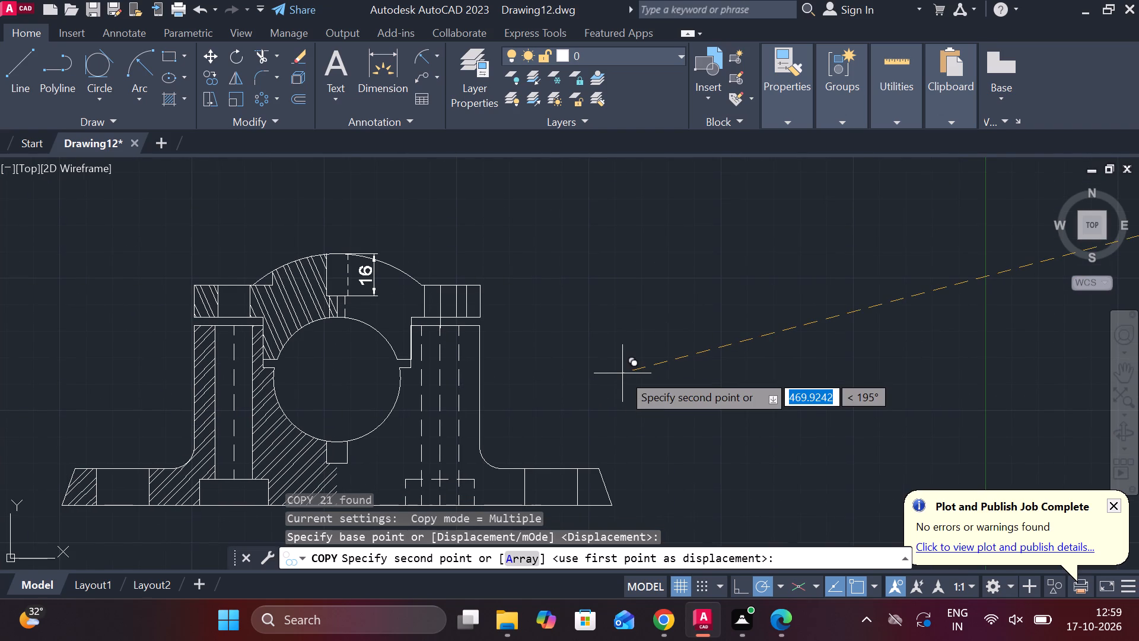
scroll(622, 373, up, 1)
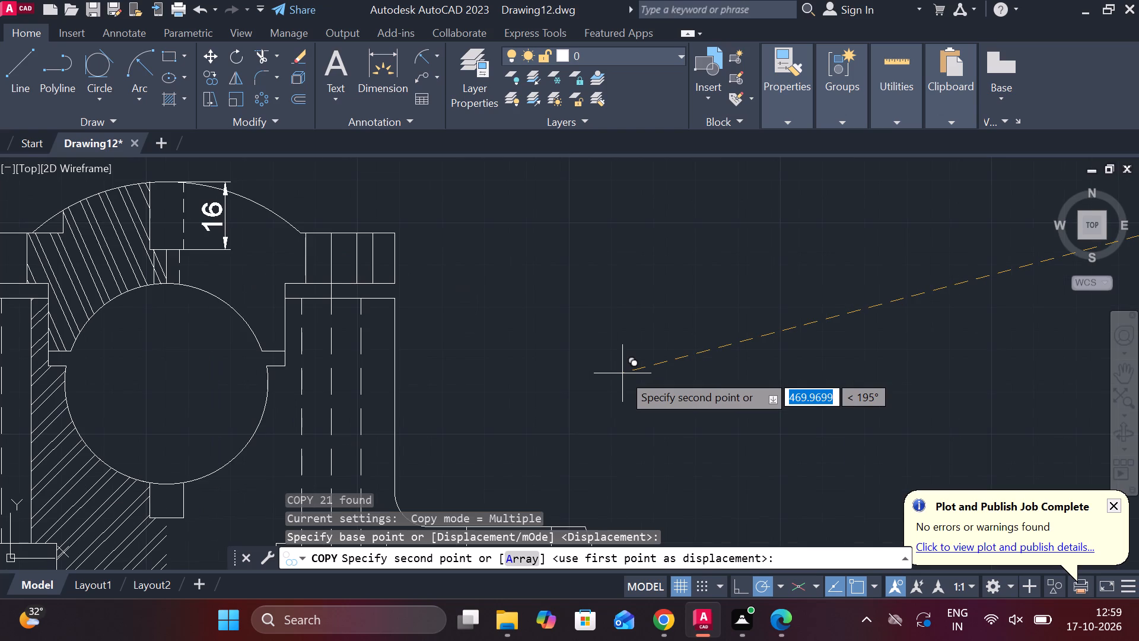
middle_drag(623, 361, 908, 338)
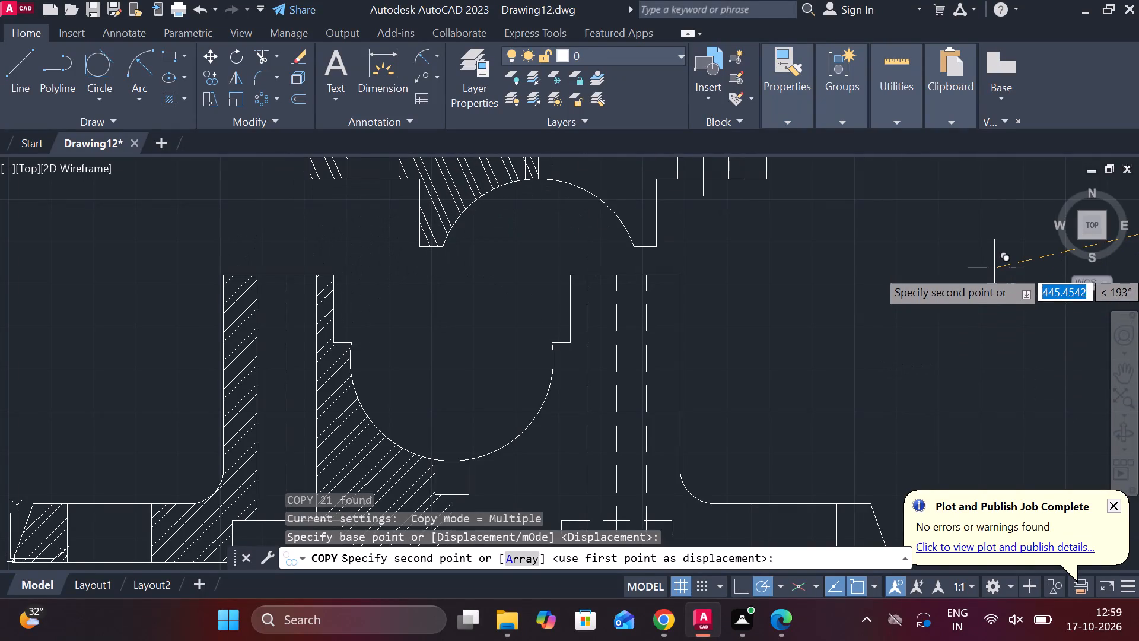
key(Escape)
Erase the two vertical hole edges flanking the centre line in the cap front view's right flange.
scroll(992, 268, down, 3)
middle_drag(982, 262, 765, 329)
middle_drag(991, 234, 951, 243)
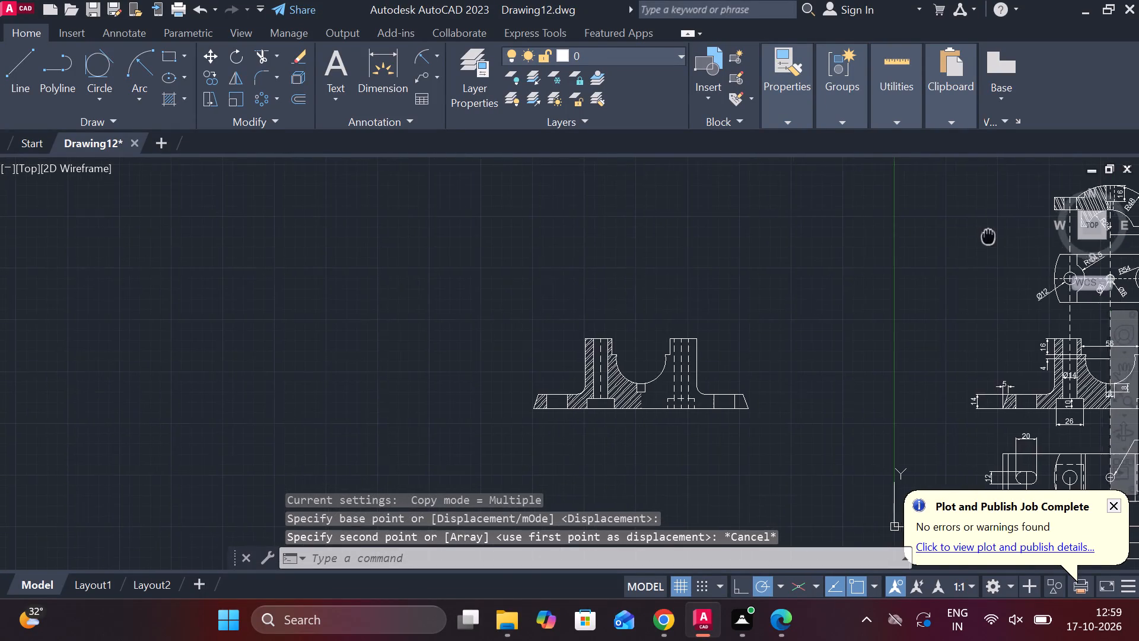
middle_drag(951, 243, 529, 351)
scroll(730, 306, up, 3)
middle_drag(691, 316, 826, 213)
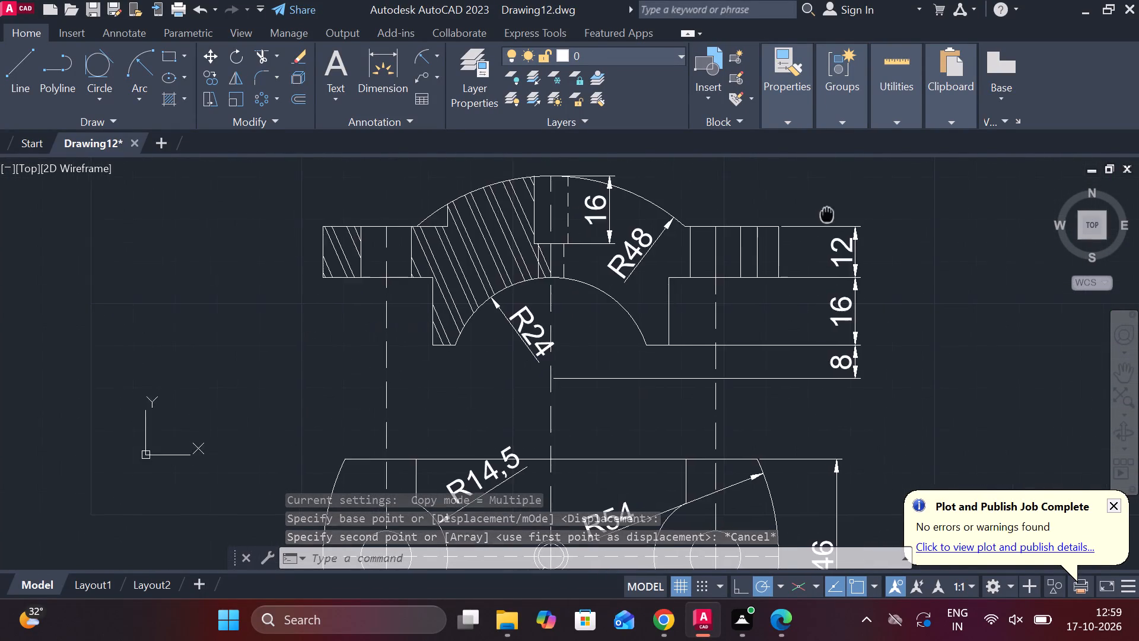
scroll(773, 262, up, 2)
scroll(603, 241, up, 1)
middle_drag(619, 278, 626, 291)
scroll(639, 293, down, 1)
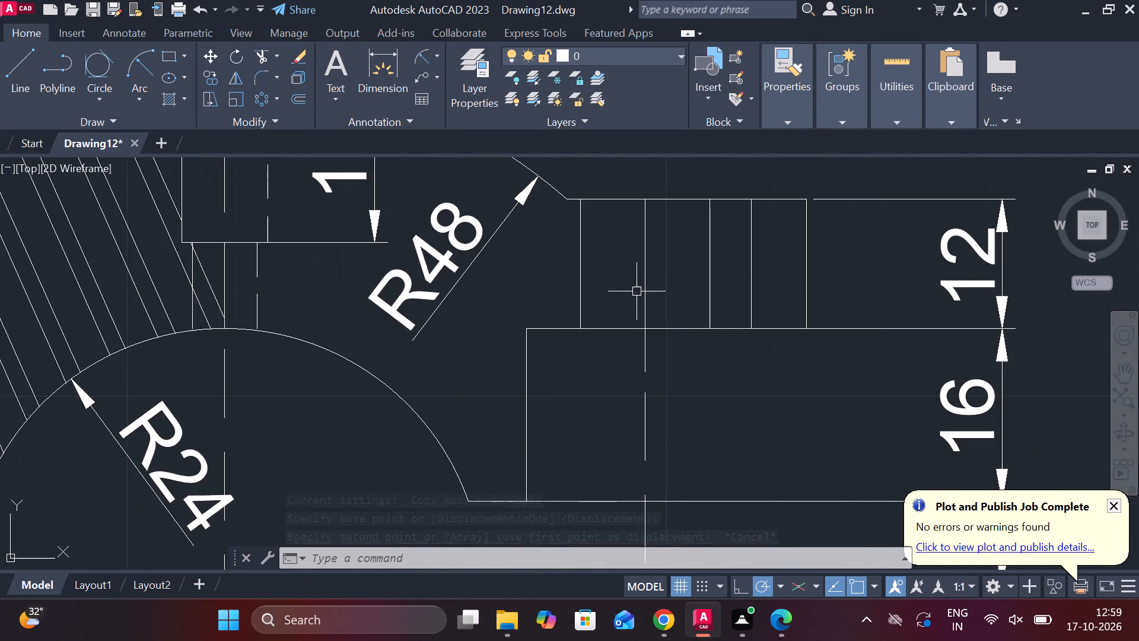
click(579, 245)
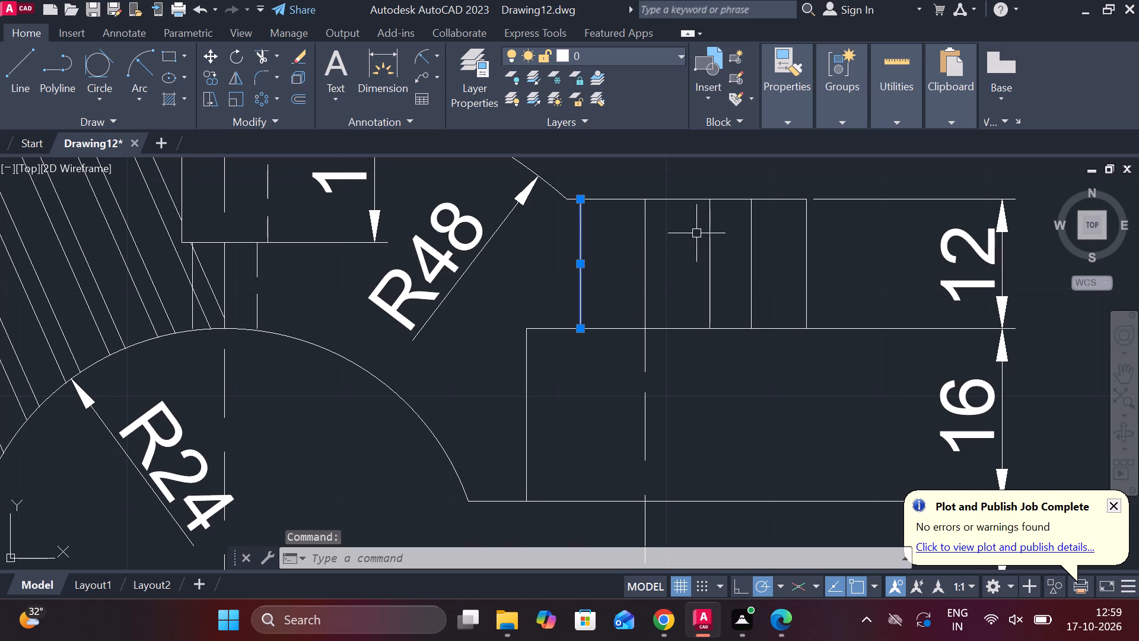
click(710, 243)
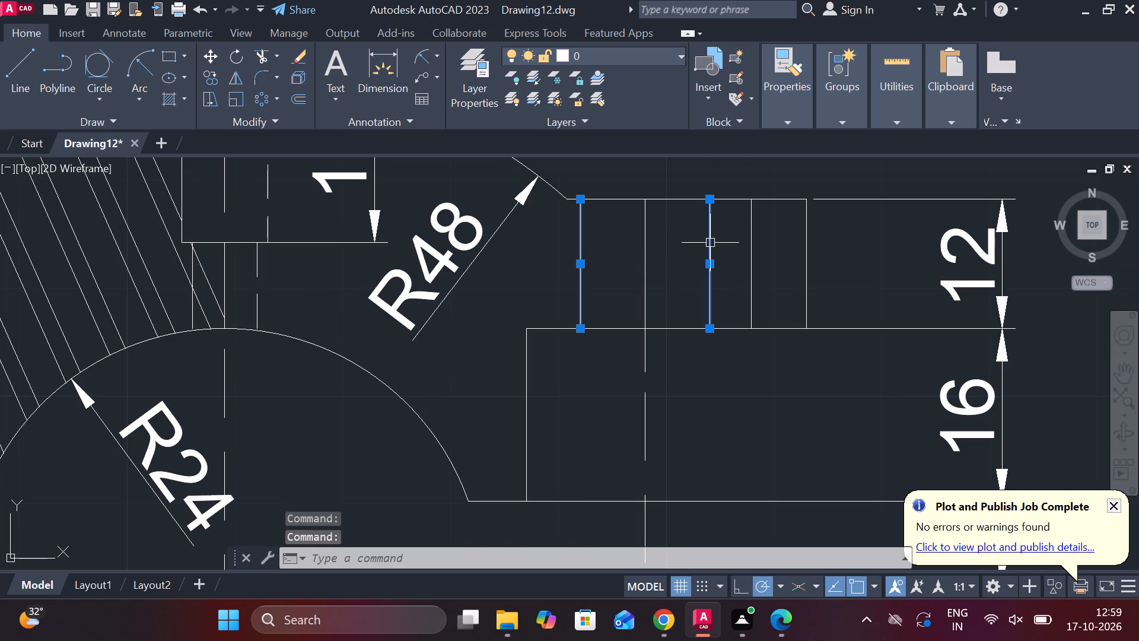
text(E)
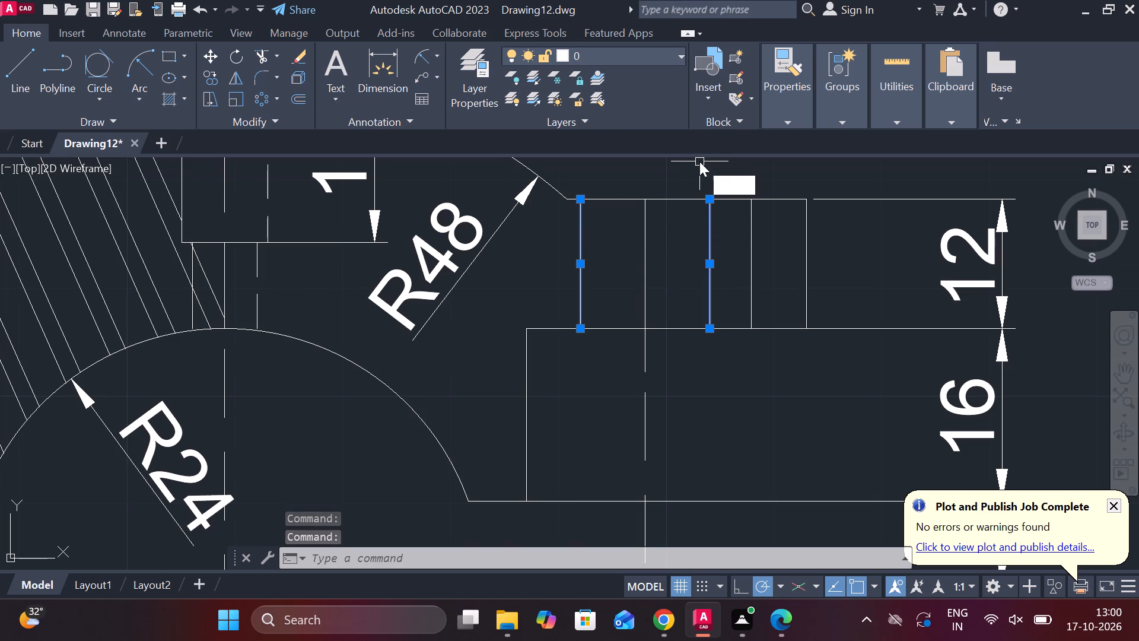
key(space)
Offset the solid centre line of the right flange's hole by 7 to each side in the cap front view.
click(643, 253)
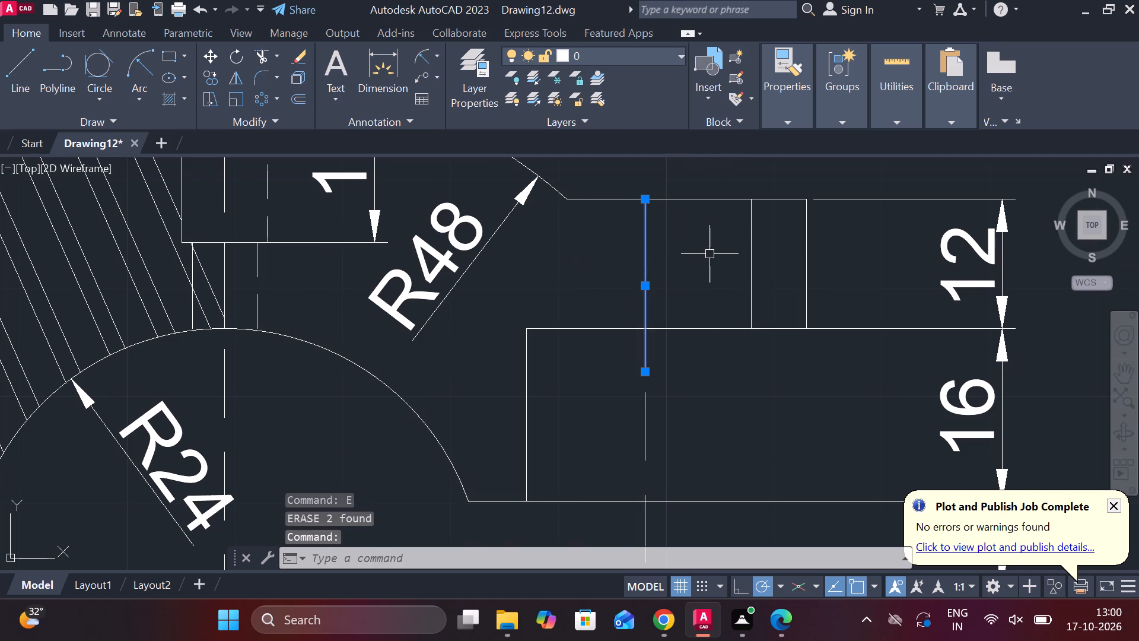
key(o)
key(Return)
key(Return)
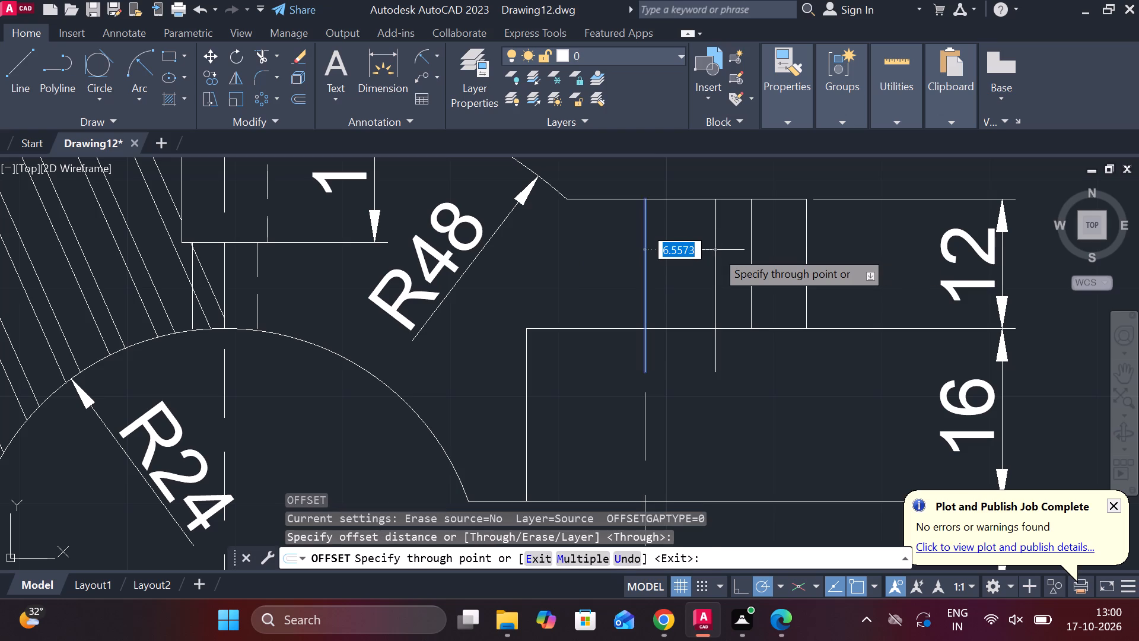
key(7)
key(Return)
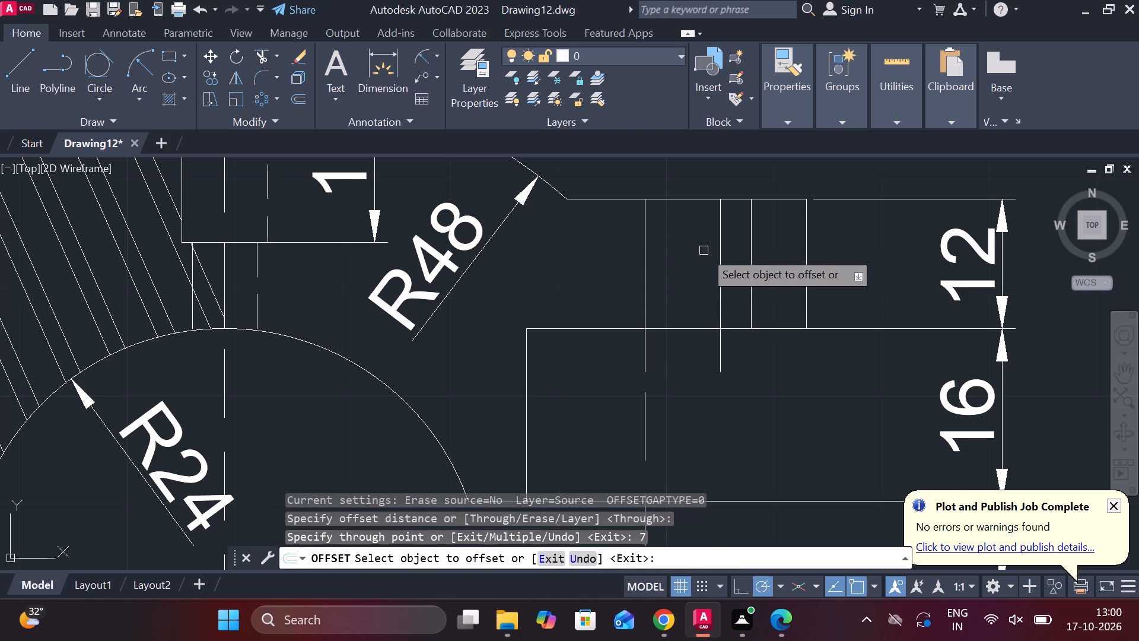
click(641, 251)
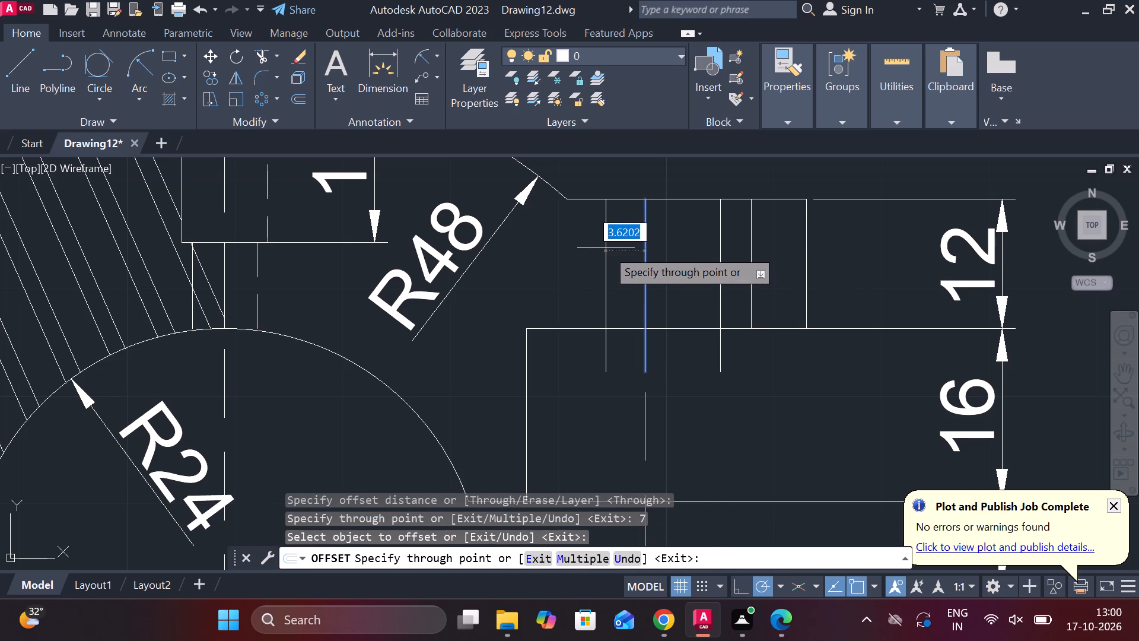
key(7)
key(Return)
scroll(593, 249, up, 1)
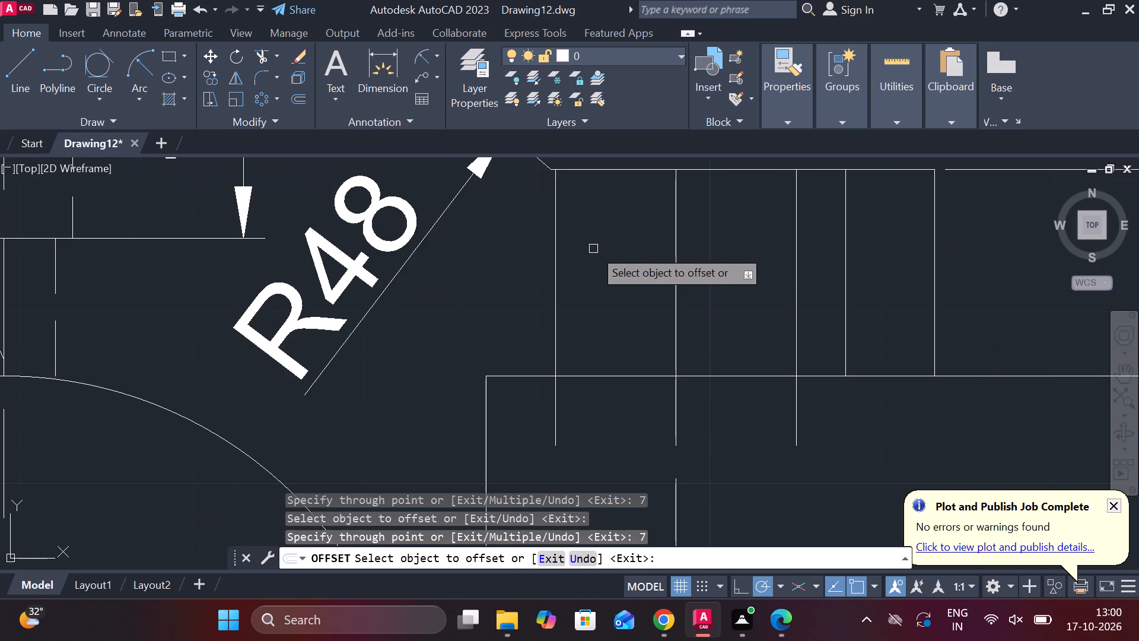
key(Escape)
Trim both offset lines below the right flange's bottom edge and the solid centre line within the flange in the cap front view.
text(TR)
key(space)
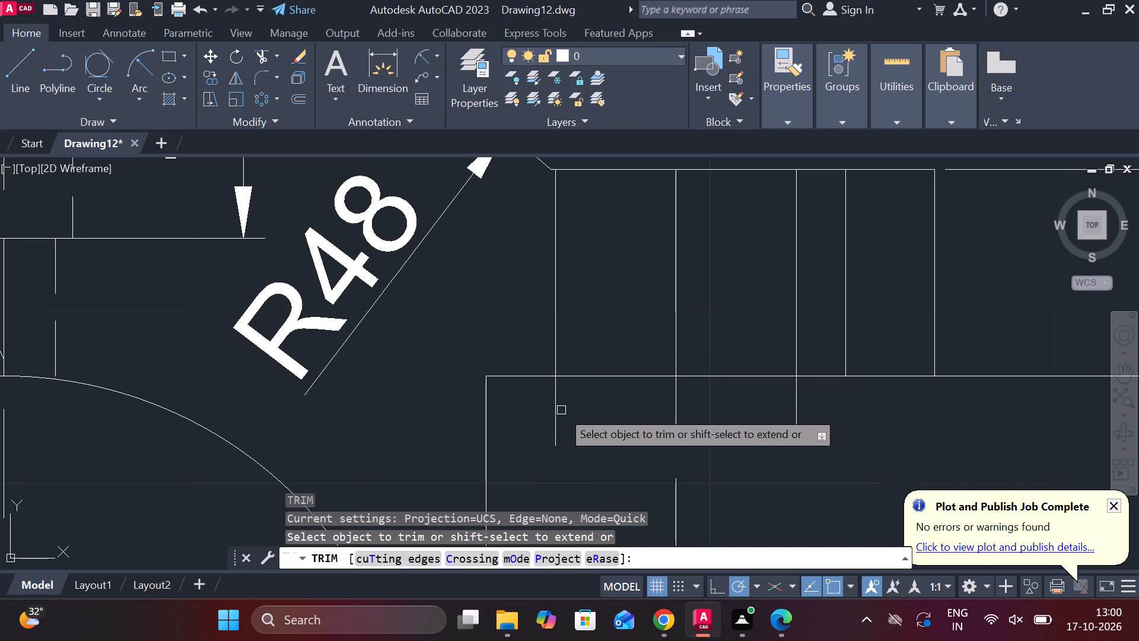
click(557, 419)
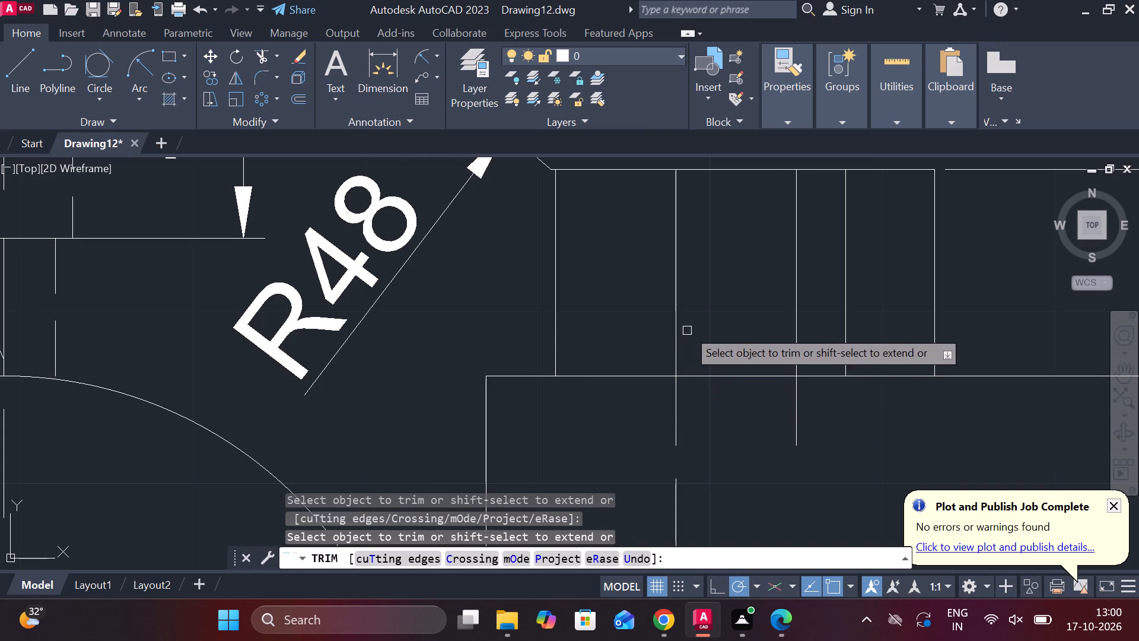
click(679, 299)
click(800, 410)
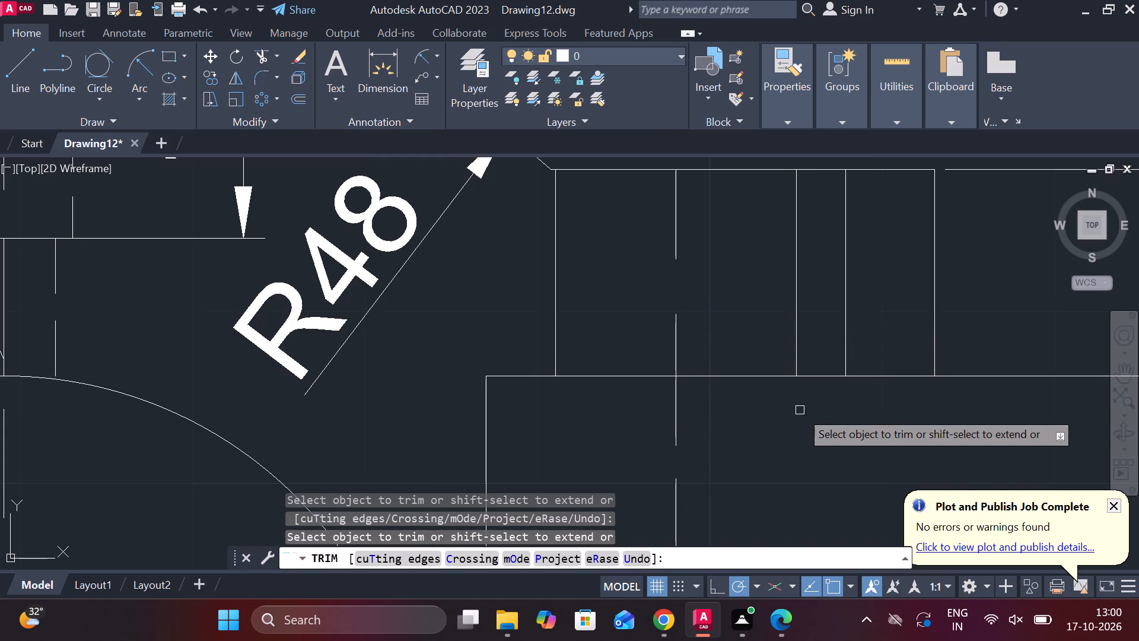
scroll(800, 410, down, 2)
middle_drag(843, 258, 1094, 202)
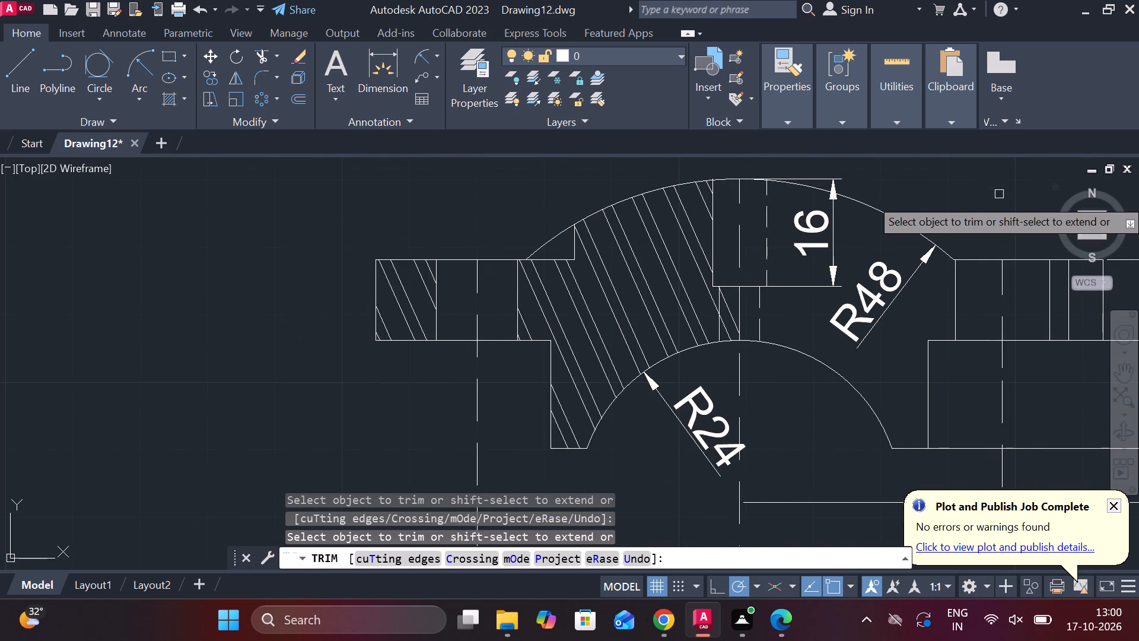
middle_drag(471, 222, 489, 223)
key(Escape)
Erase the two vertical hole edges flanking the centre line in the cap front view's left flange.
scroll(493, 250, up, 1)
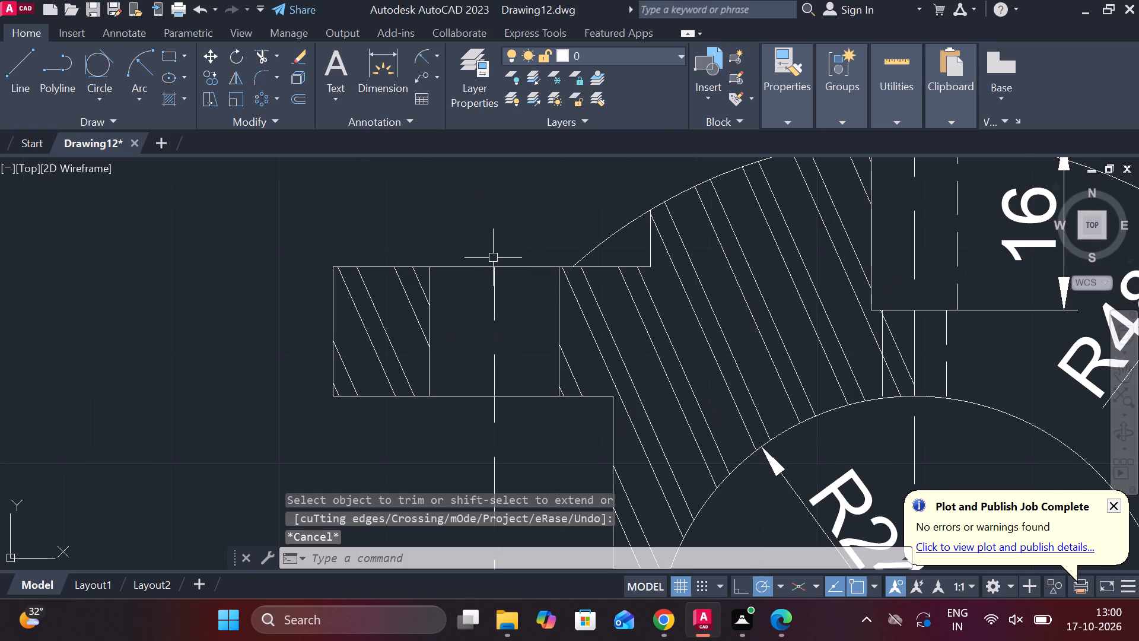
click(557, 313)
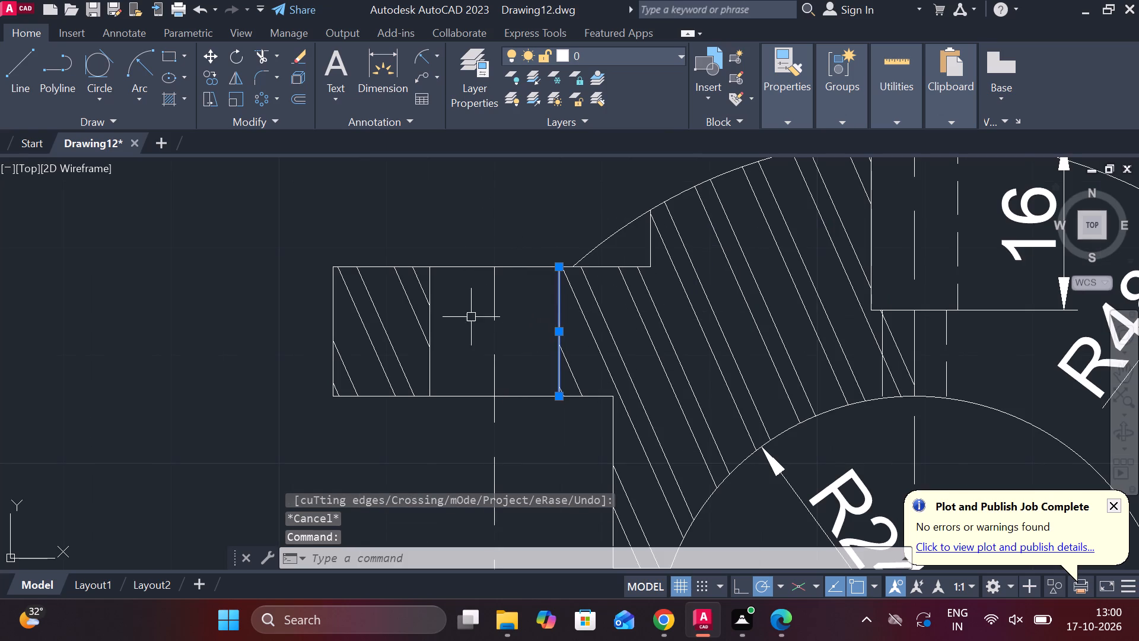
click(432, 318)
text(E)
key(space)
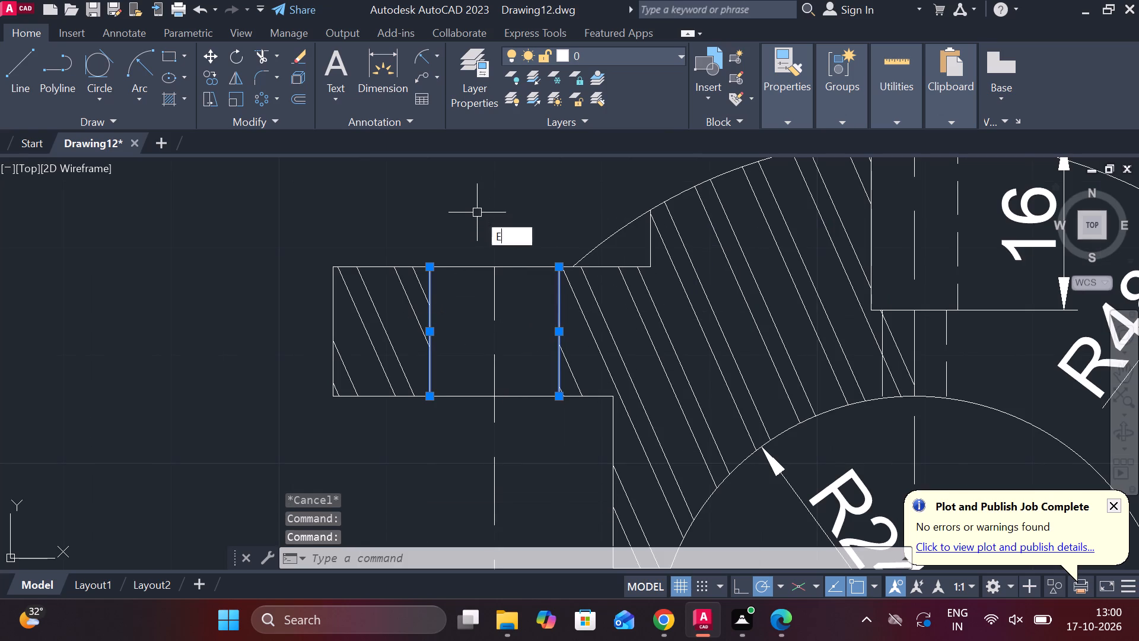
Erase the section hatch from the left half of the cap front view.
click(686, 363)
click(686, 354)
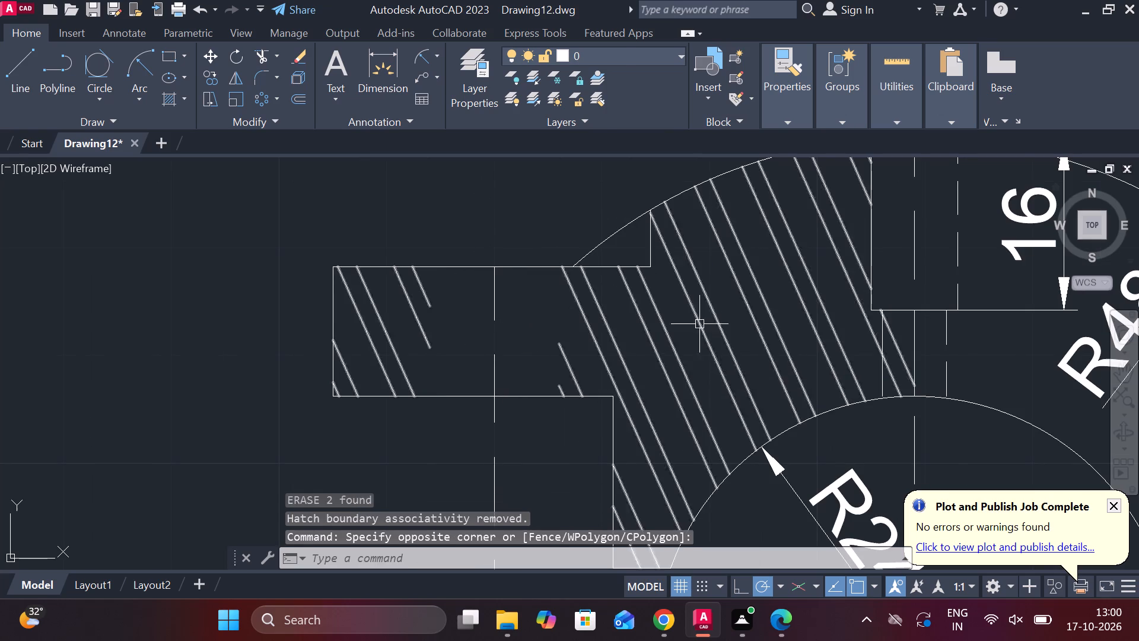
click(699, 324)
text(E)
key(space)
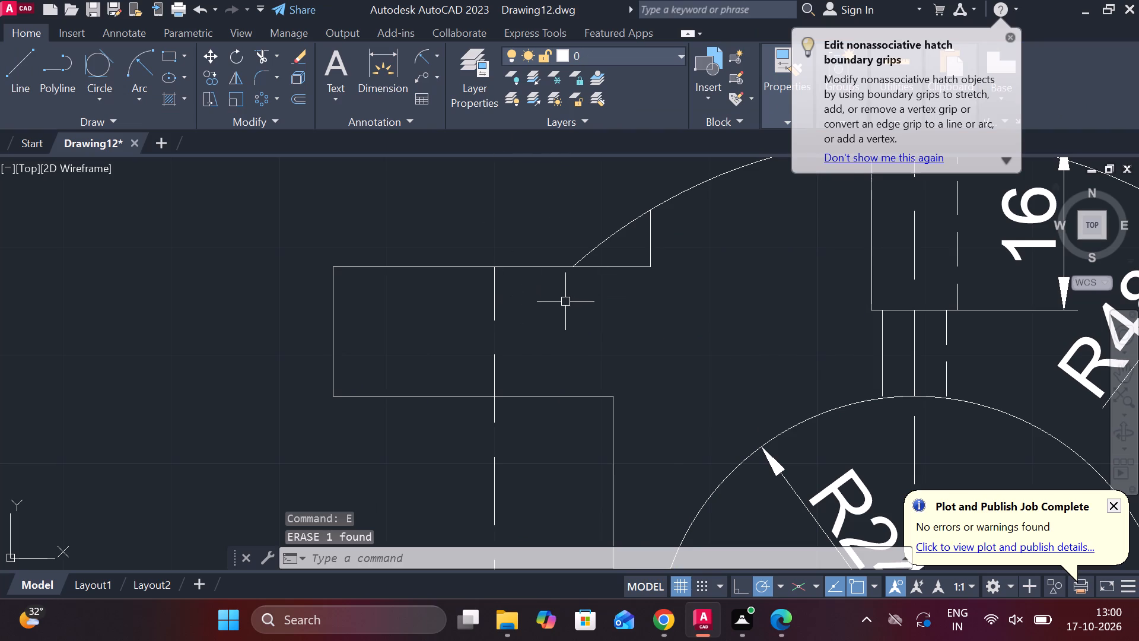
Draw a solid line along the left flange's hole centre line, from the flange's top edge to its bottom edge.
key(l)
key(Return)
click(493, 272)
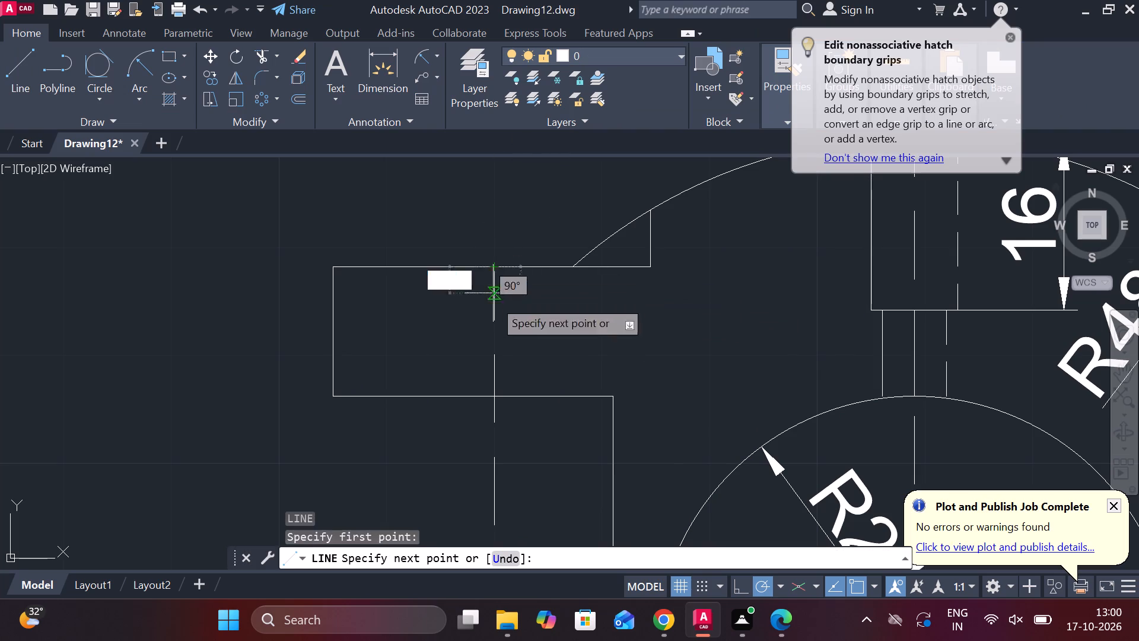
click(490, 396)
key(Escape)
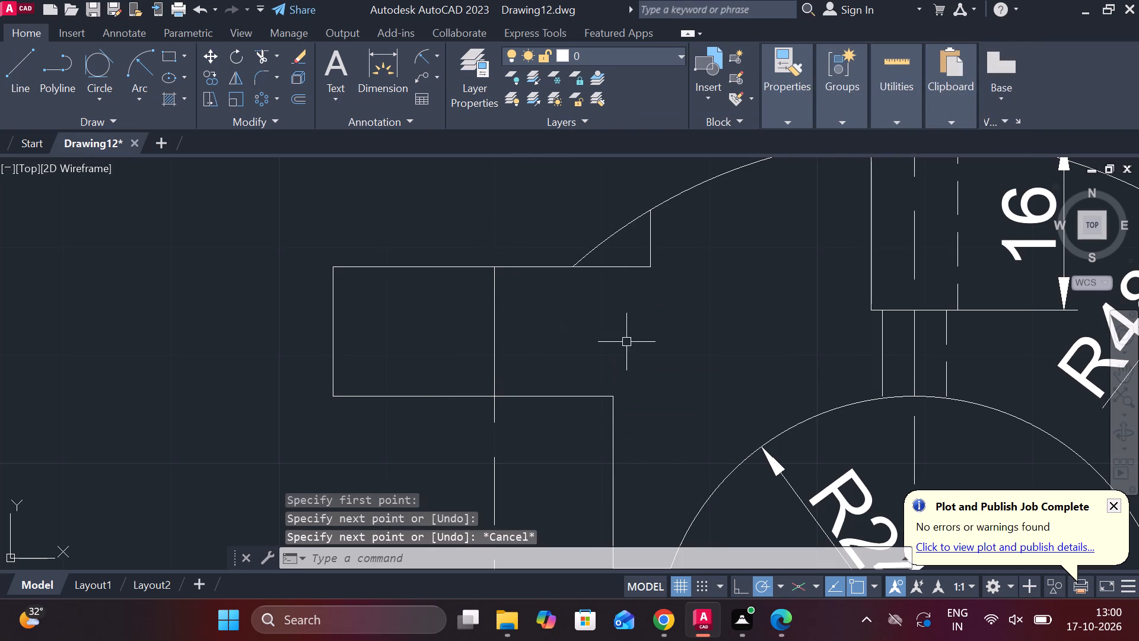
Offset the solid centre line of the left flange's hole by 7 to each side in the cap front view.
click(494, 325)
key(o)
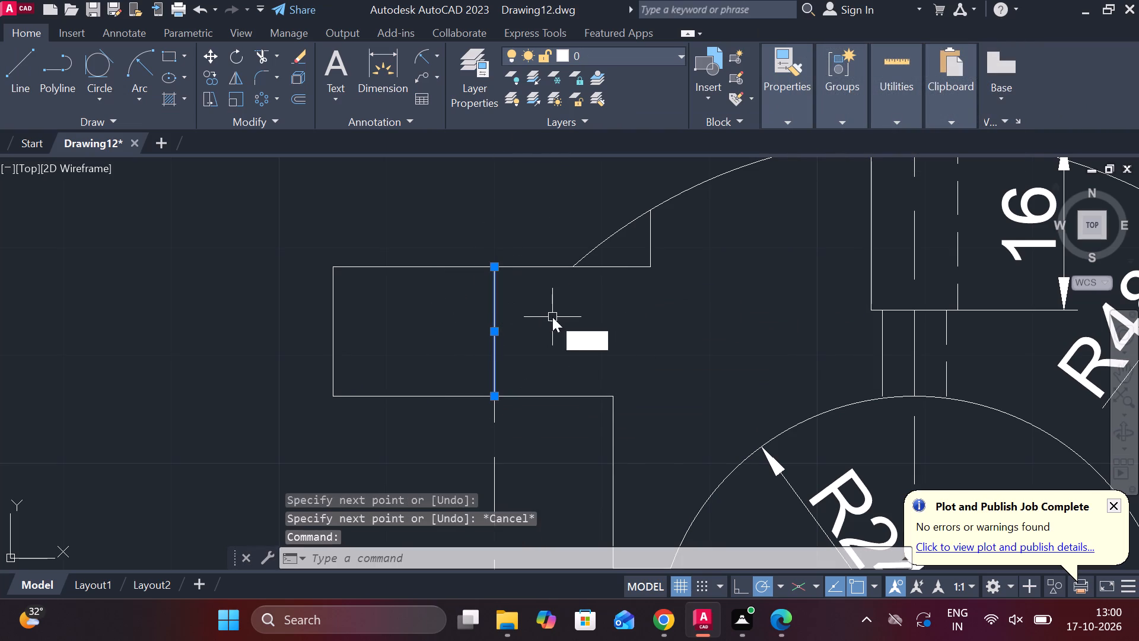
key(Return)
key(Return)
key(7)
key(Return)
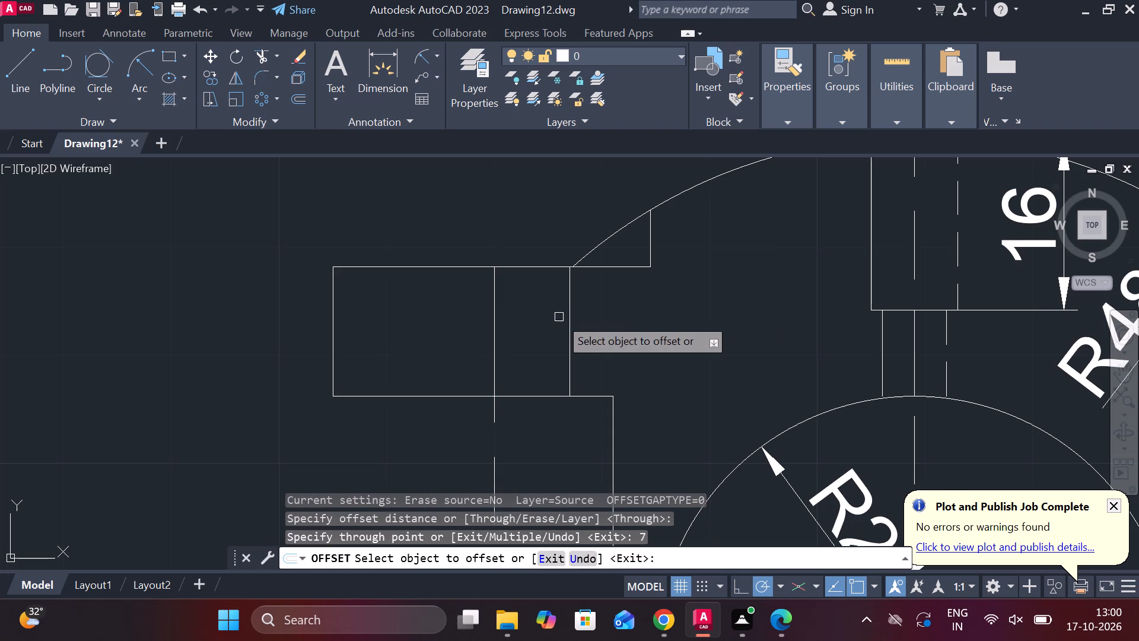
click(496, 308)
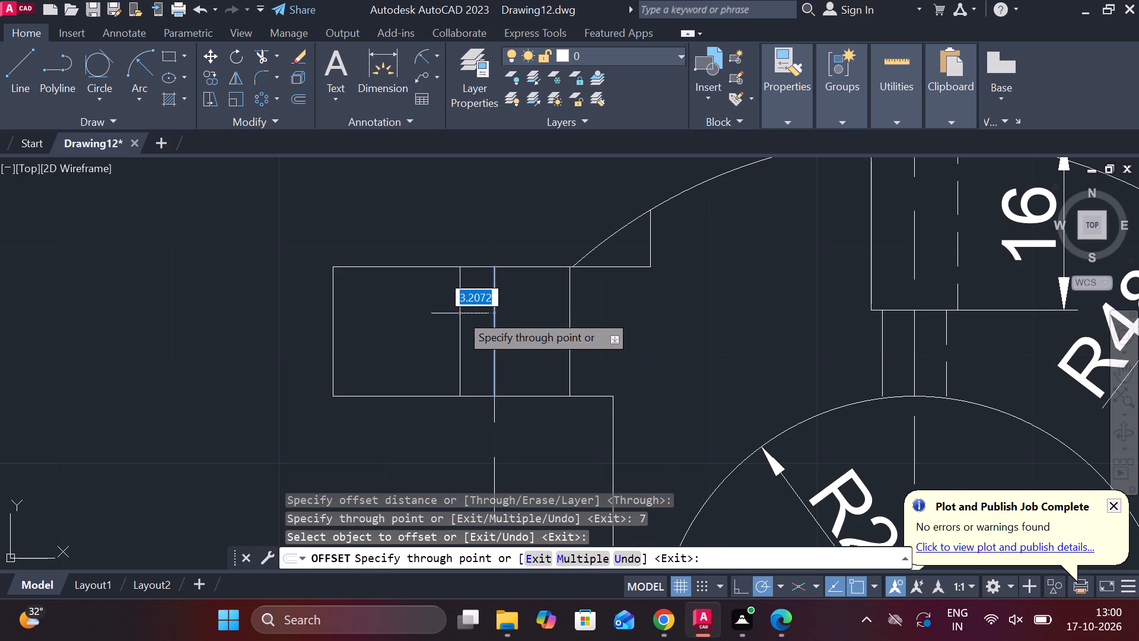
key(7)
key(Return)
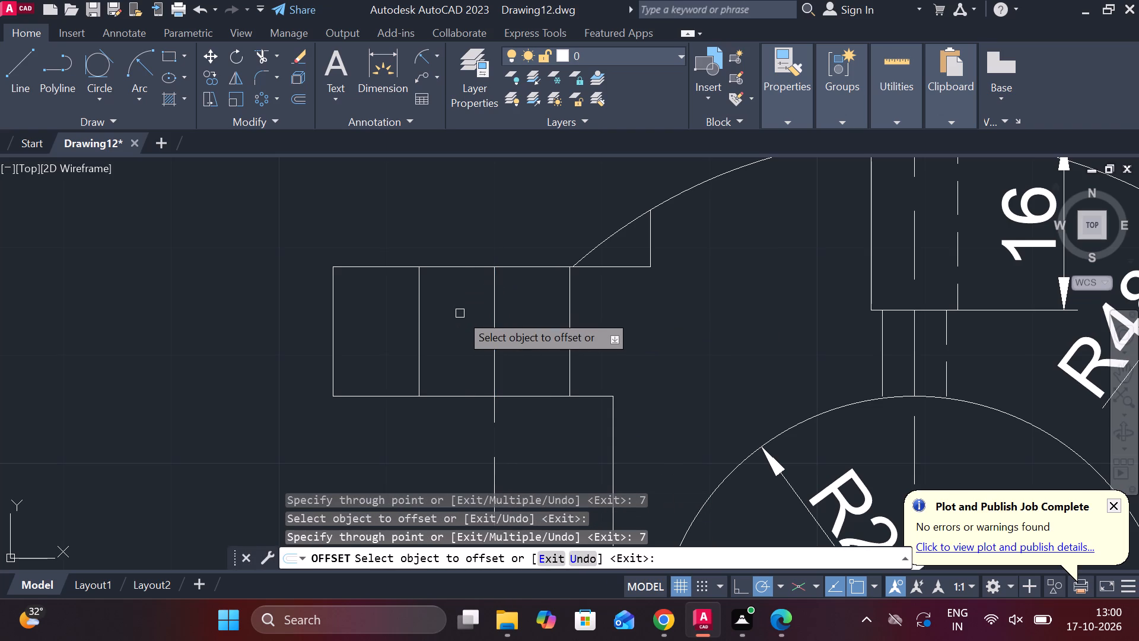
key(Escape)
Trim away the solid centre line between the two new hole edges within the cap's left flange.
scroll(460, 313, down, 1)
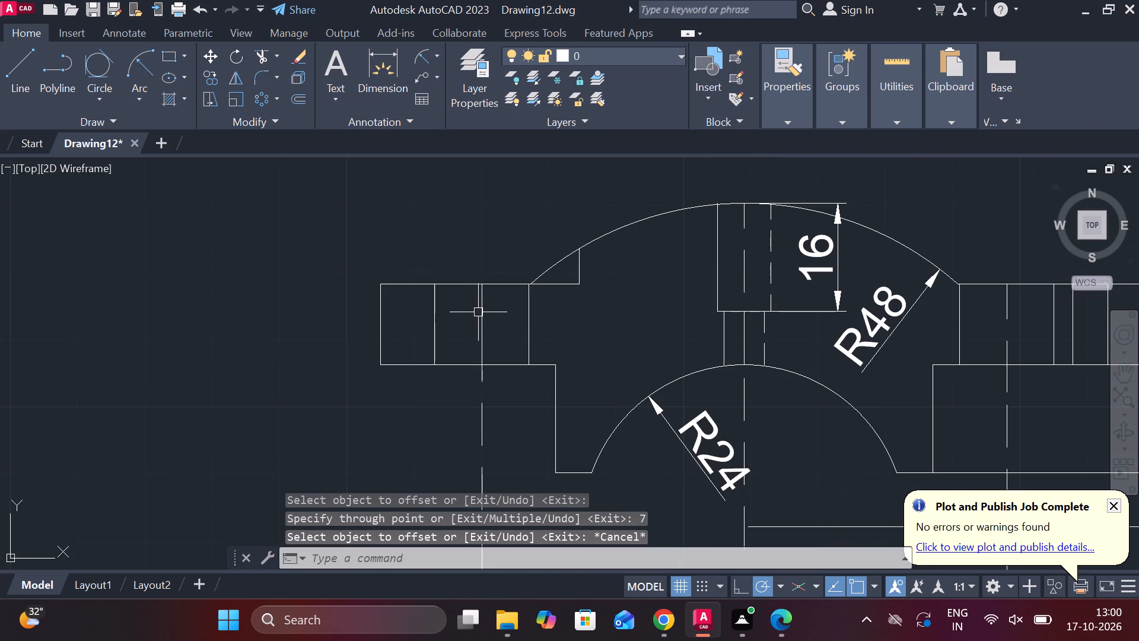
key(t)
text(R)
key(space)
click(475, 323)
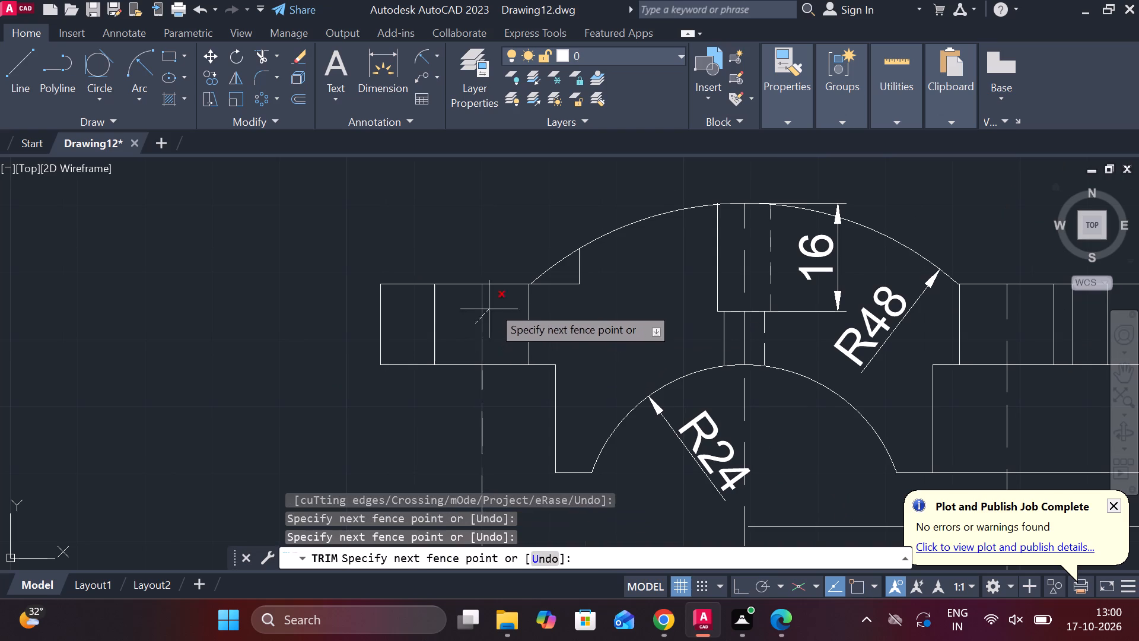
click(493, 303)
key(ctrl+z)
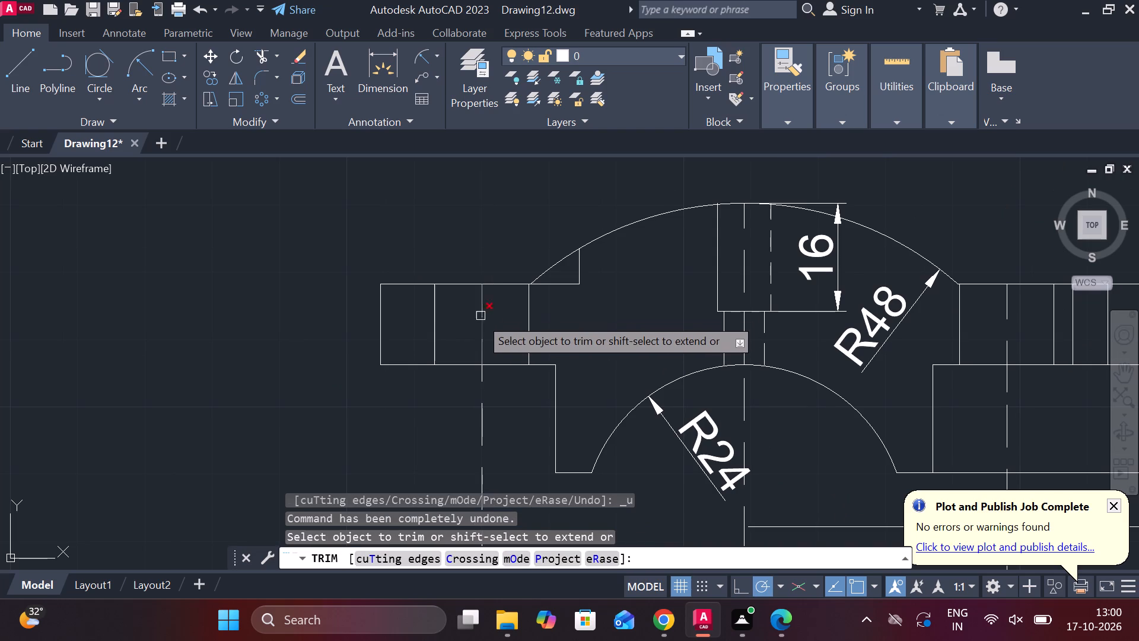
click(480, 322)
key(Escape)
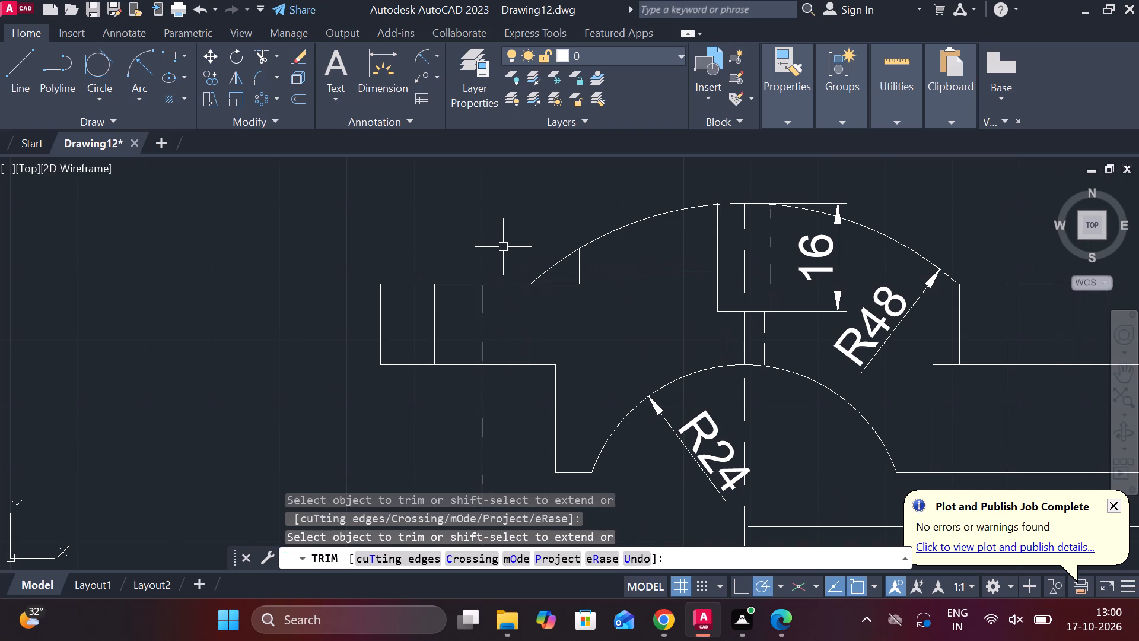
scroll(503, 247, down, 2)
key(Escape)
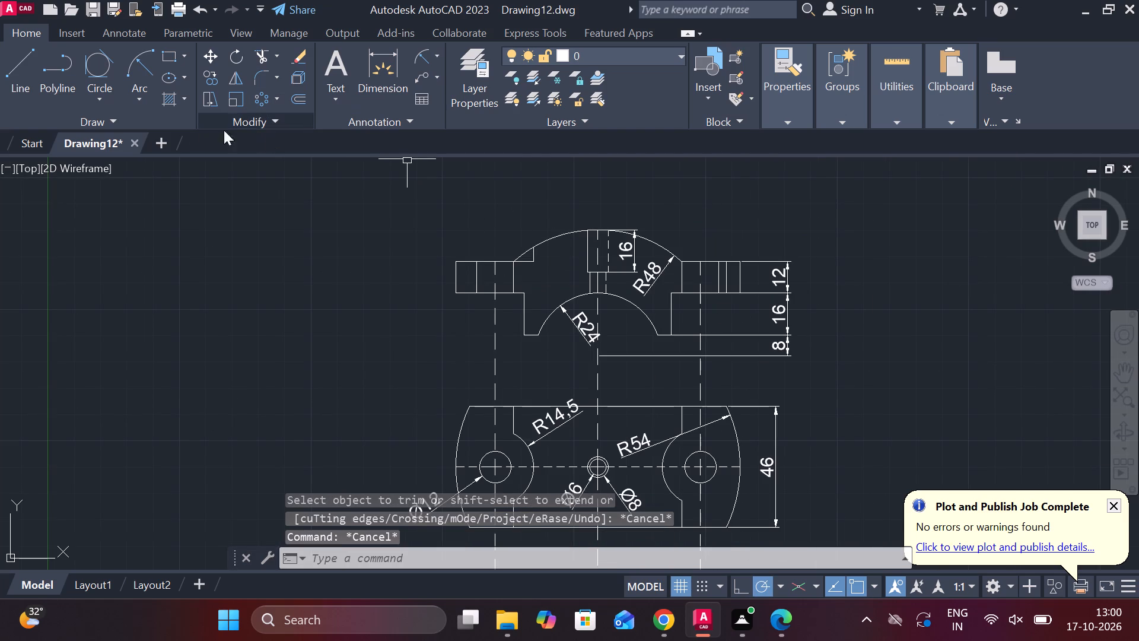
Hatch the left flange's outer end and the cap body between the left hole and the vertical centre line.
click(166, 103)
scroll(429, 272, up, 1)
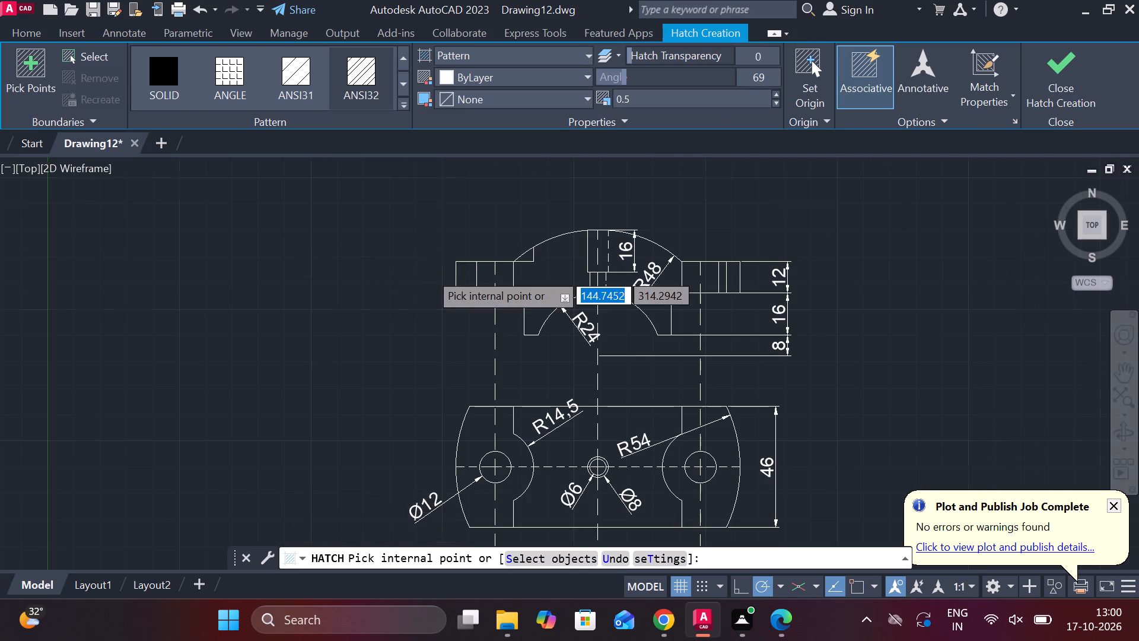
click(496, 292)
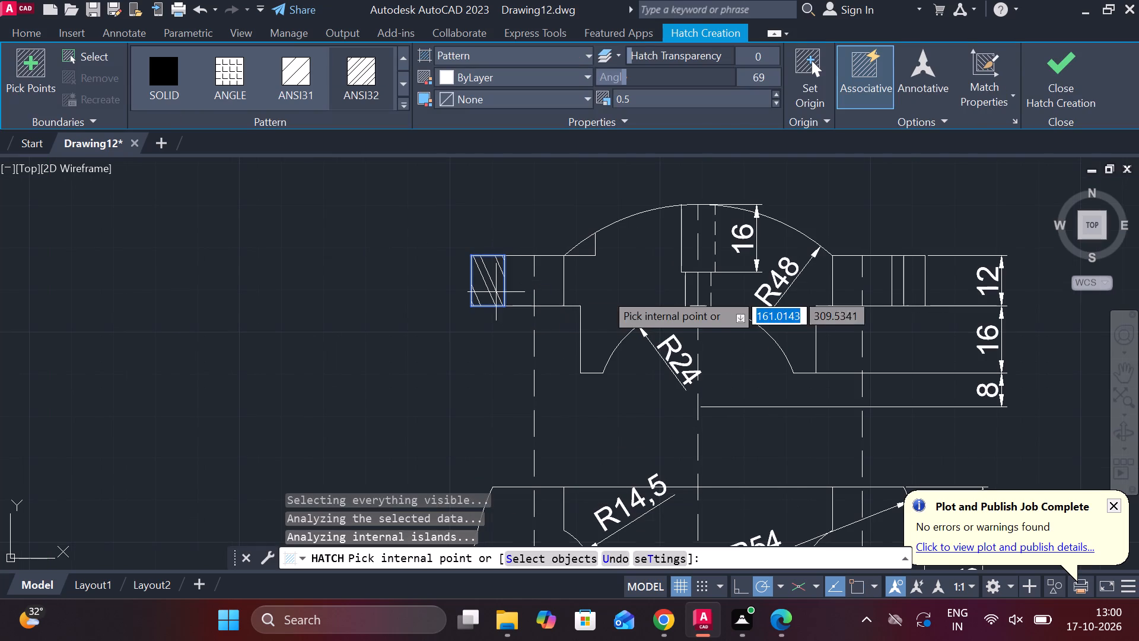
click(614, 289)
scroll(724, 255, down, 2)
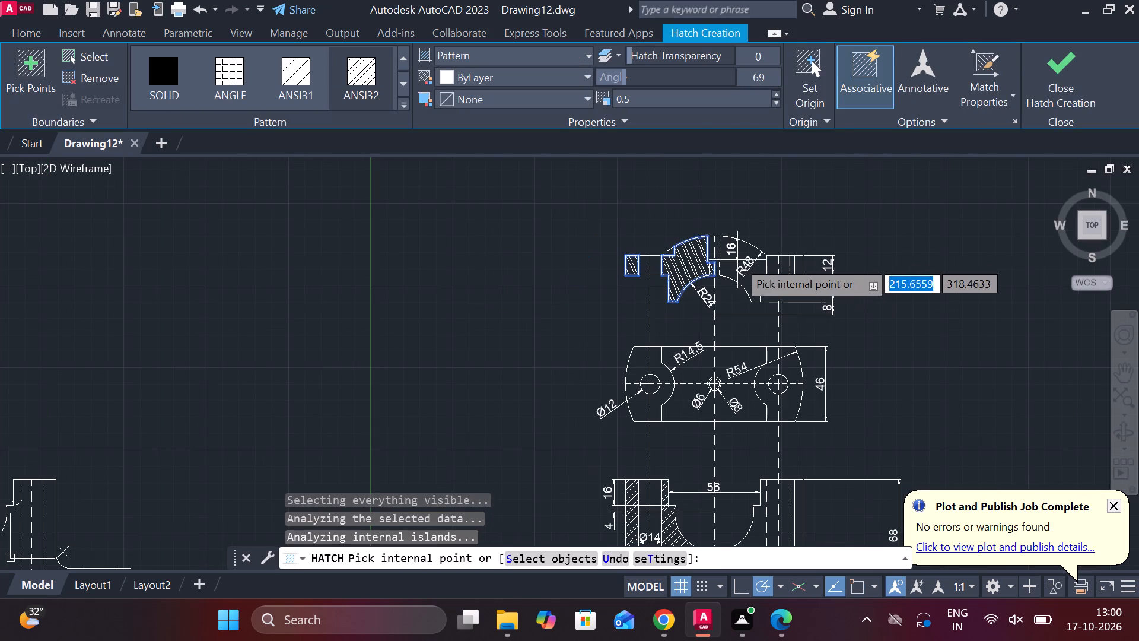
click(1056, 98)
scroll(830, 278, up, 1)
key(Escape)
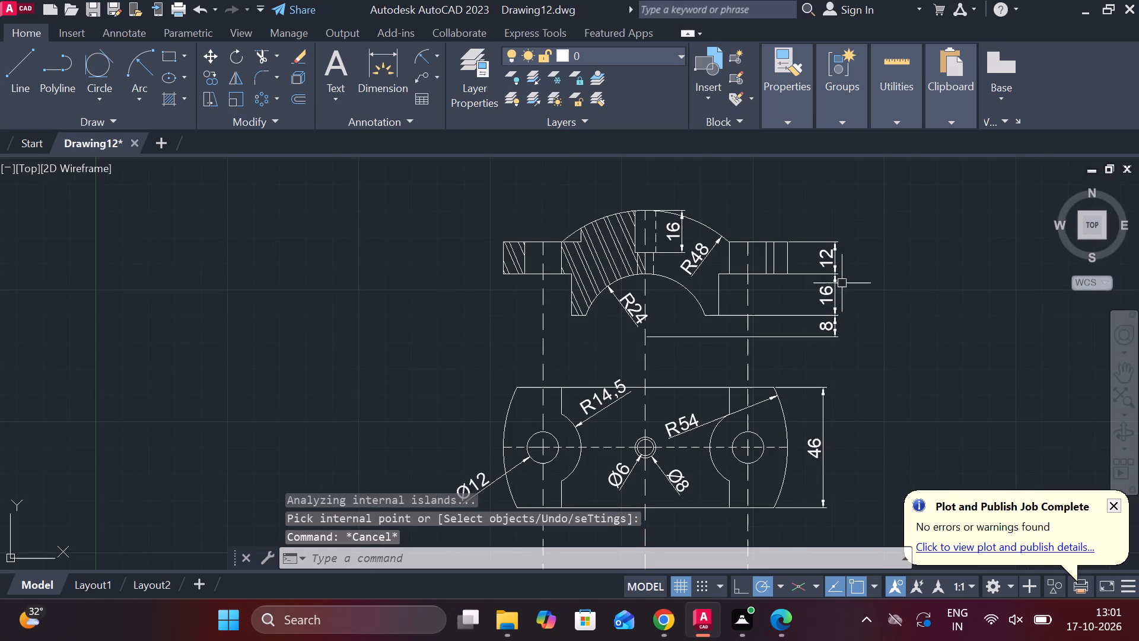
Copy the updated cap front view to the empty space above the undimensioned bracket front view.
click(464, 227)
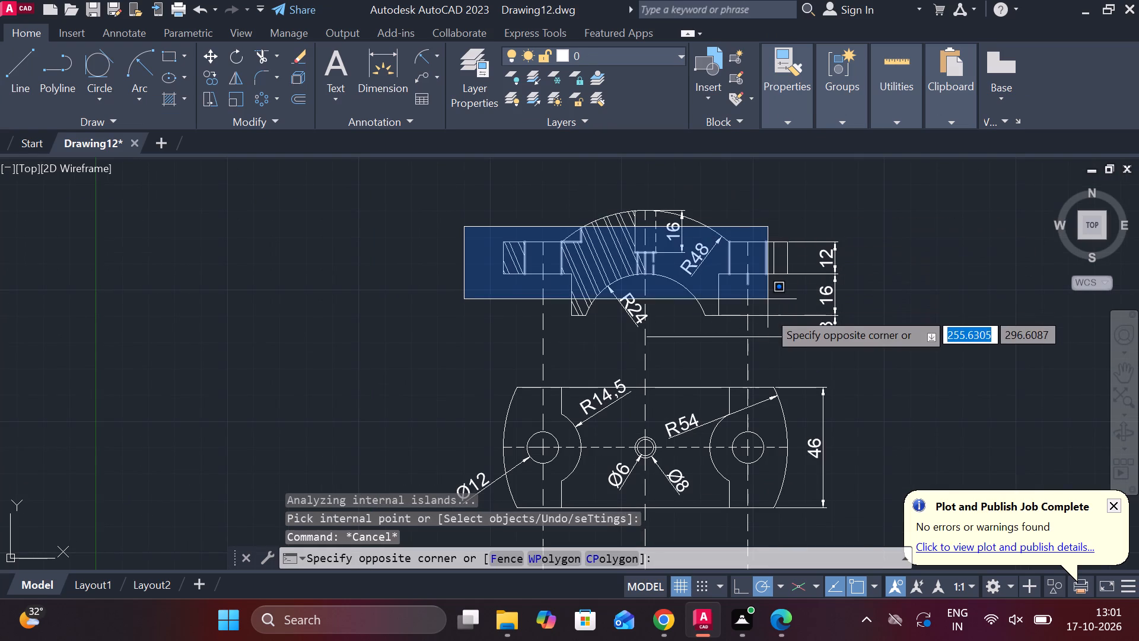
key(Escape)
click(436, 163)
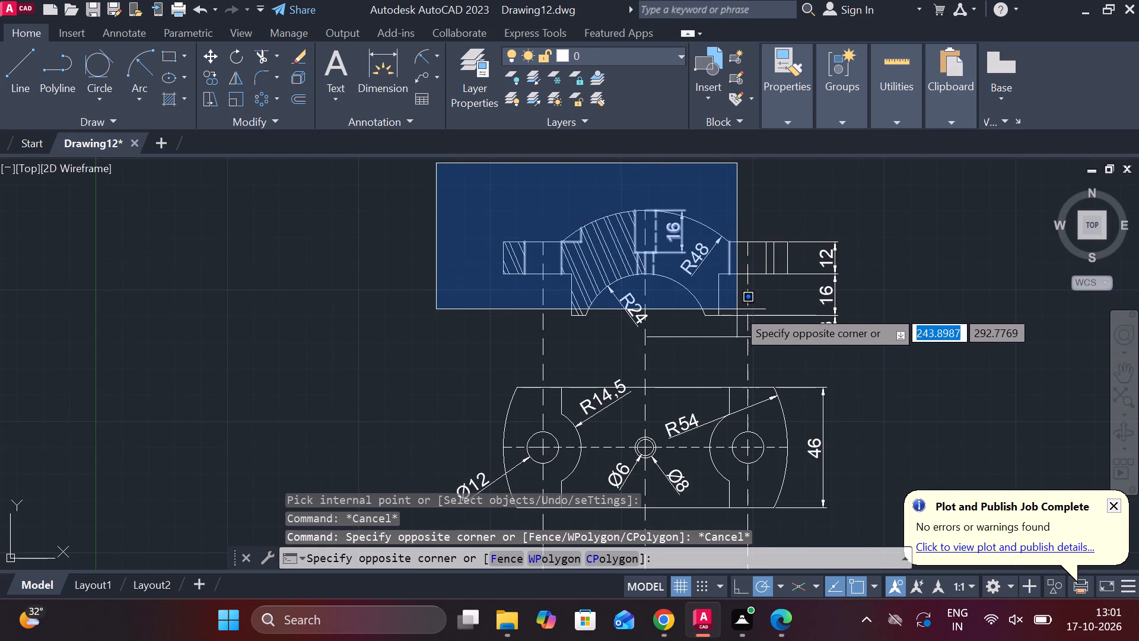
click(797, 322)
text(CO)
key(Return)
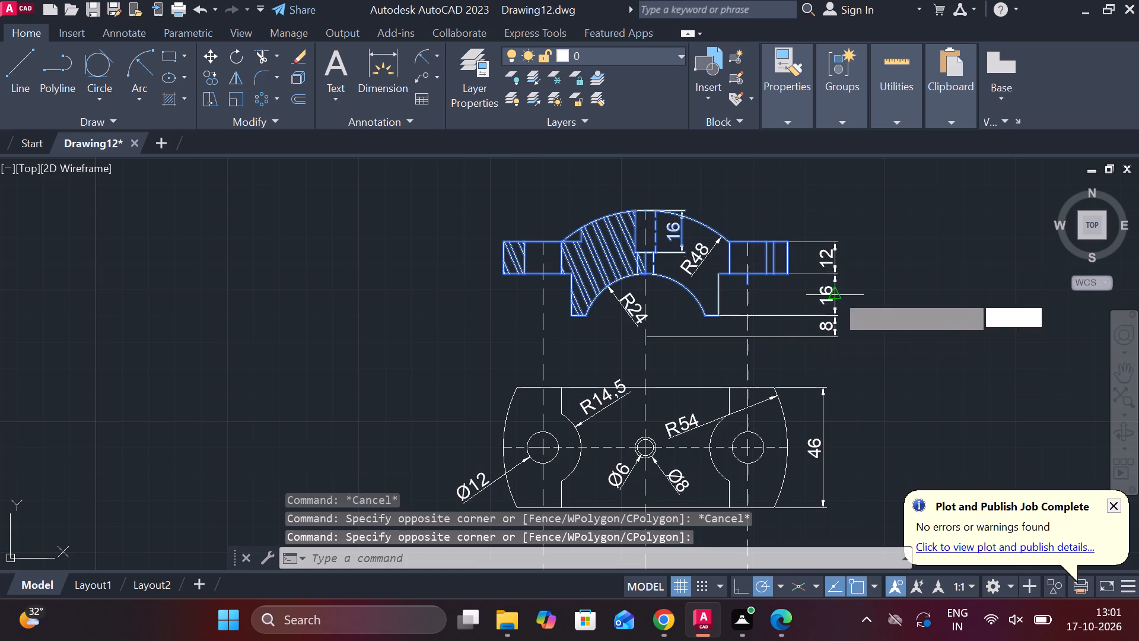
click(938, 332)
scroll(894, 341, down, 2)
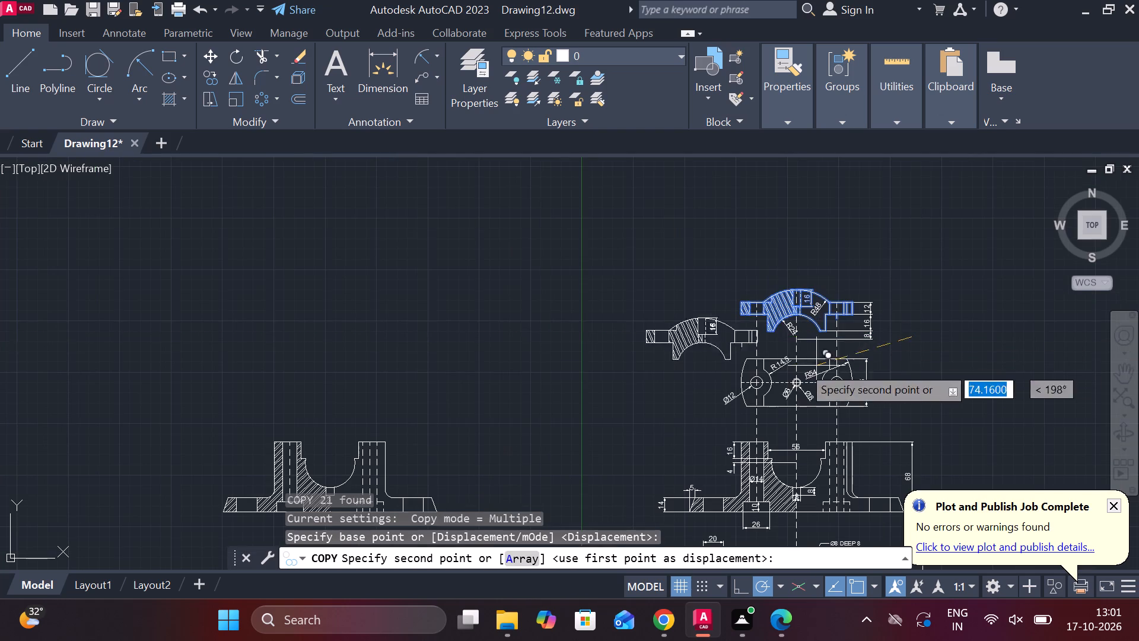
middle_drag(565, 347, 788, 330)
scroll(678, 386, up, 2)
middle_drag(680, 376, 686, 379)
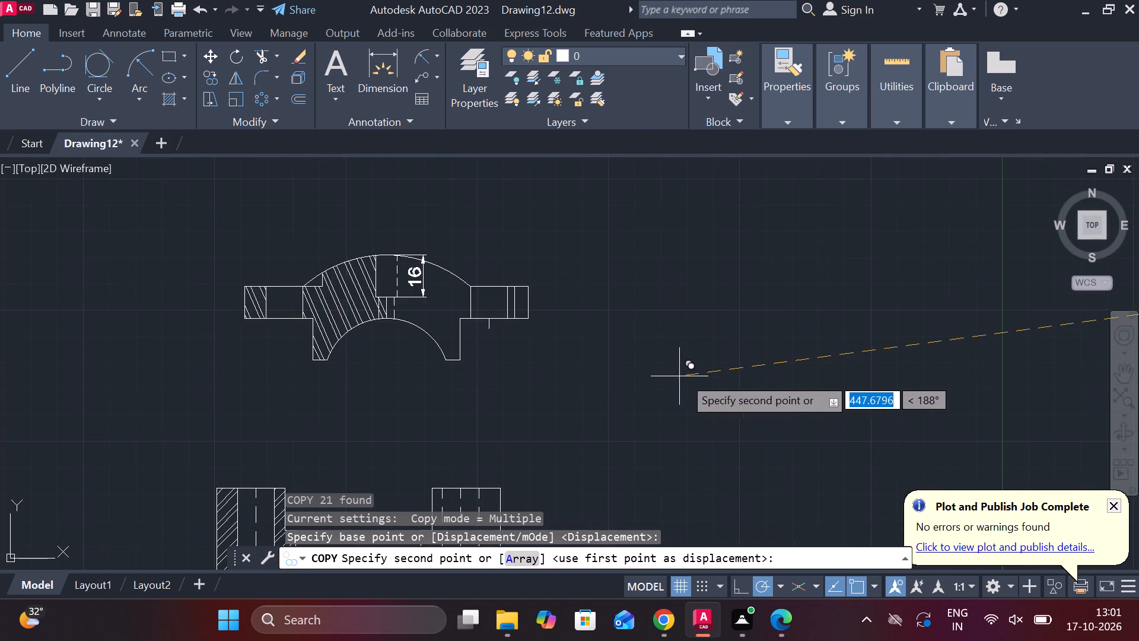
middle_drag(686, 379, 745, 392)
click(741, 392)
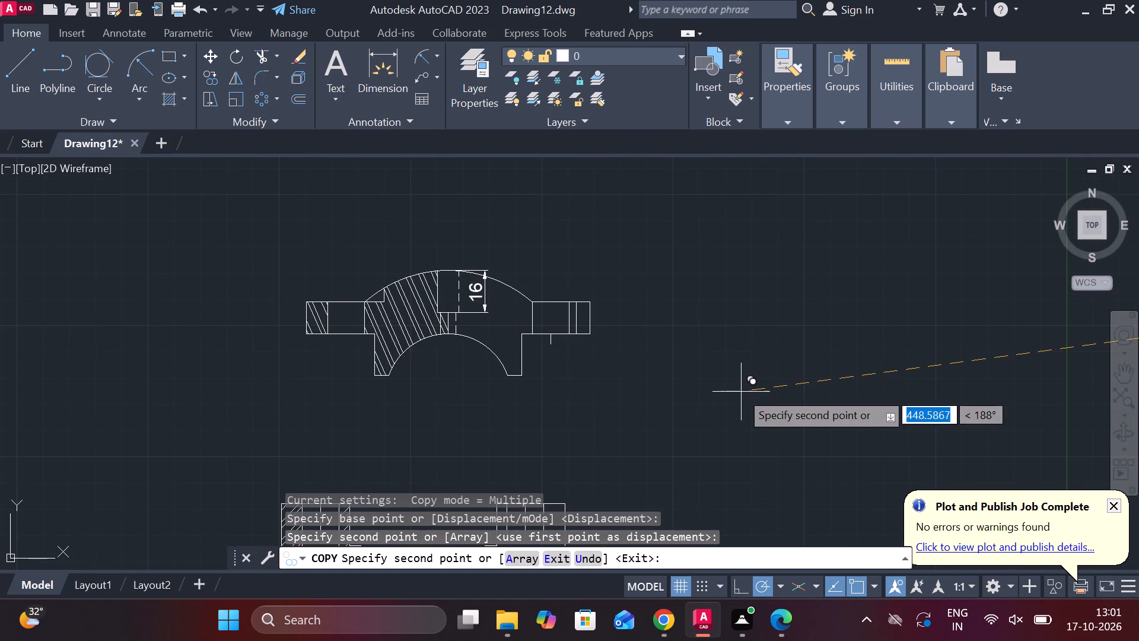
key(Escape)
Erase the 16 dimension from the copied cap front view.
scroll(502, 324, up, 2)
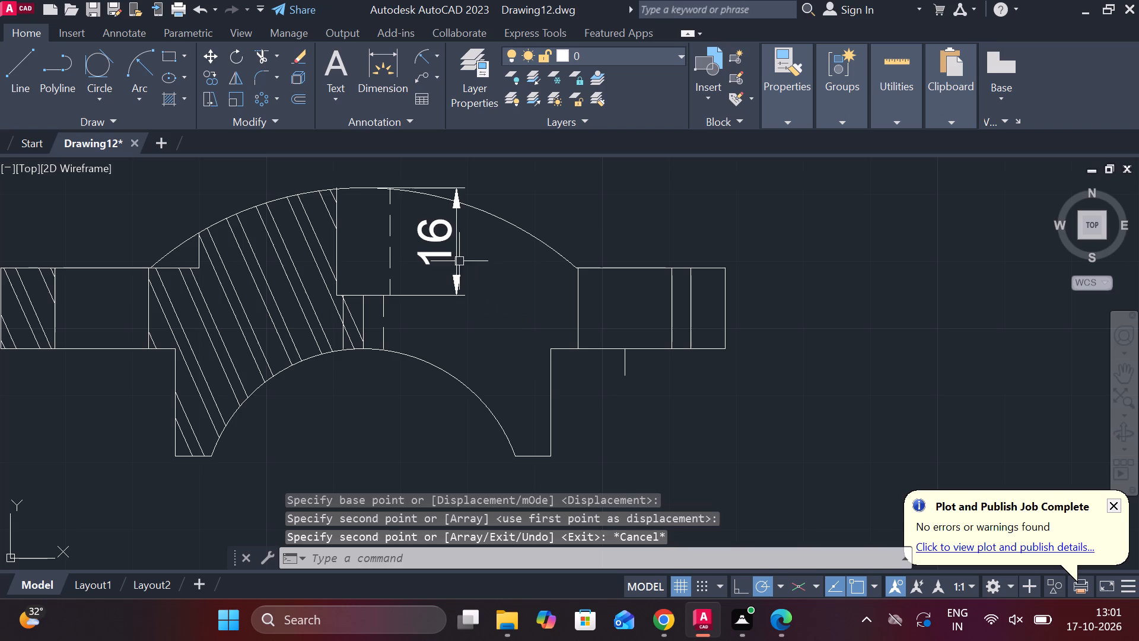
click(450, 251)
text(E)
key(space)
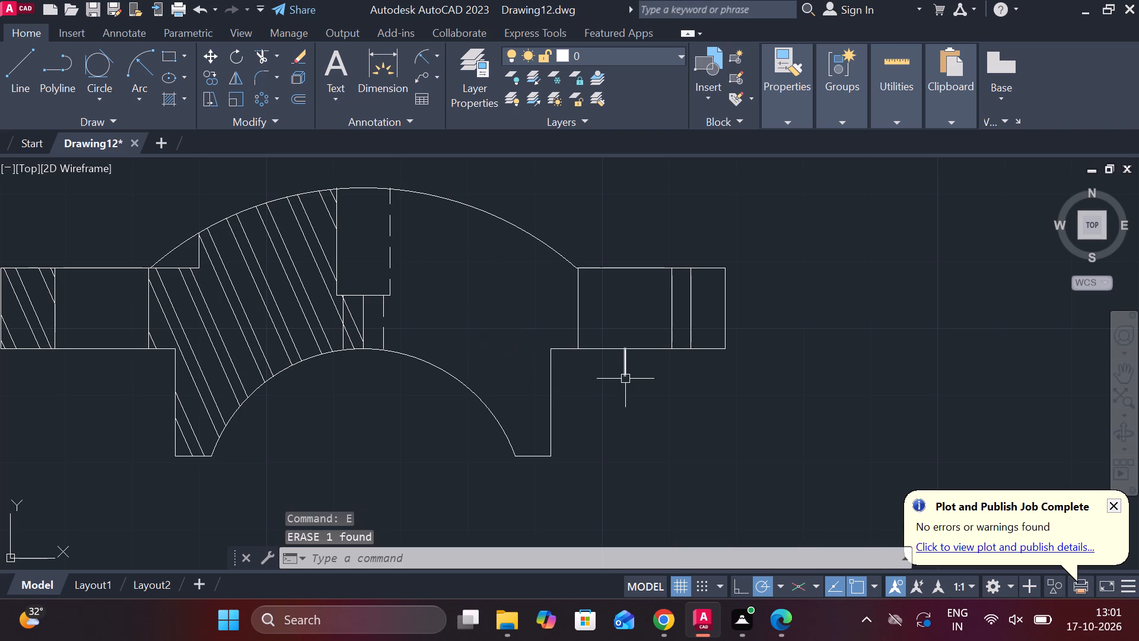
Erase the short leftover vertical line below the right flange of the copied cap view.
scroll(626, 379, down, 3)
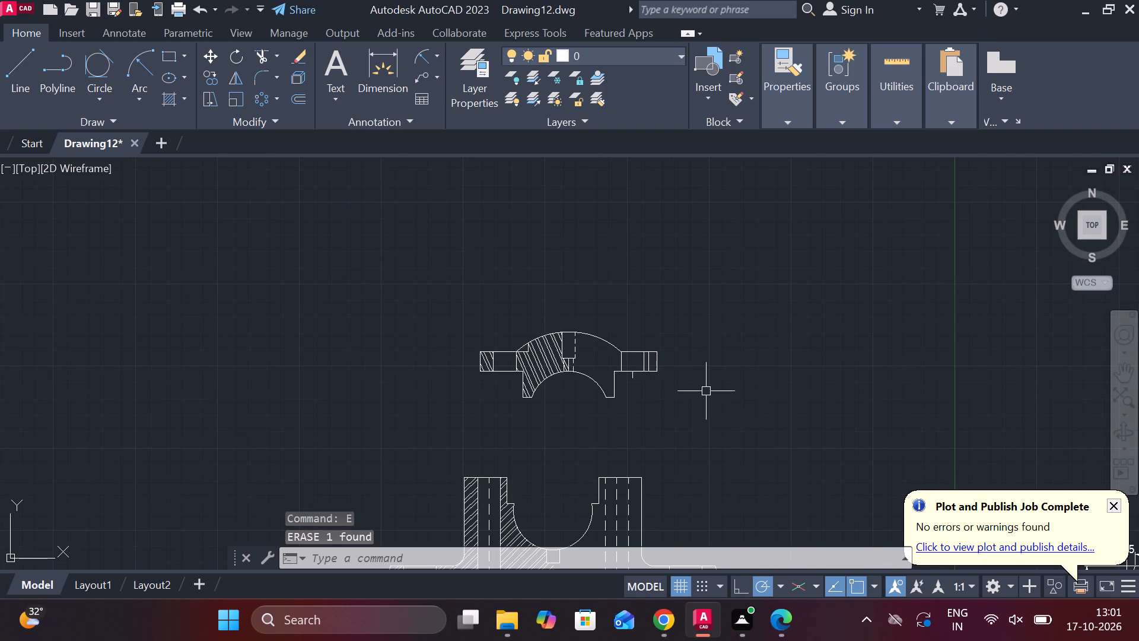
scroll(706, 391, down, 1)
middle_drag(712, 396, 586, 394)
scroll(692, 398, up, 1)
scroll(590, 394, down, 1)
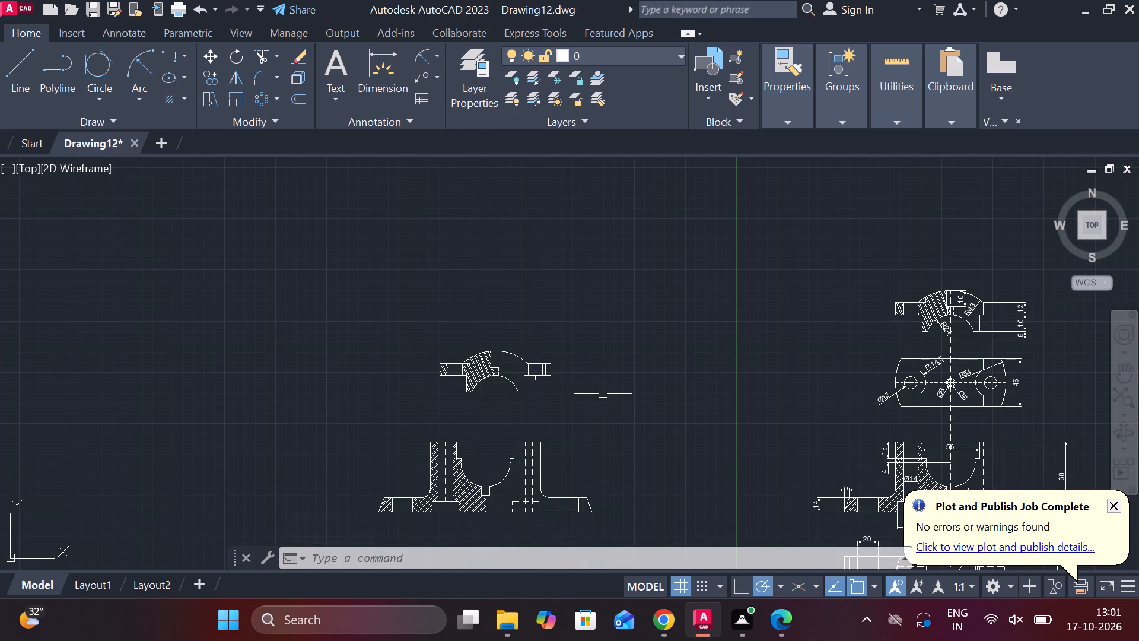
scroll(568, 392, up, 3)
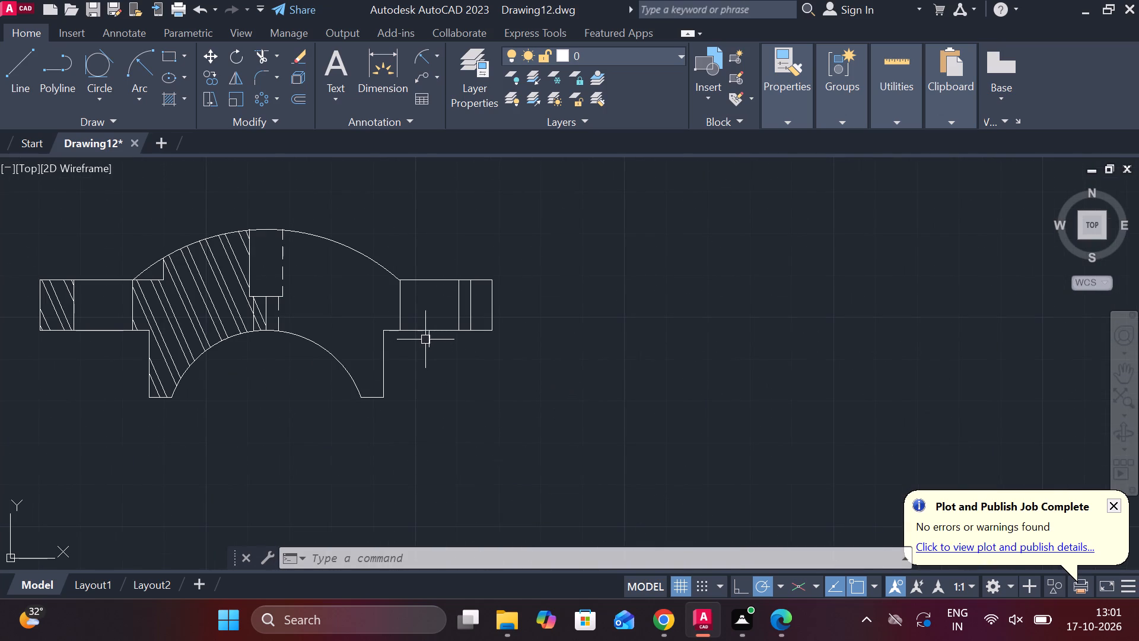
click(428, 338)
text(E)
key(space)
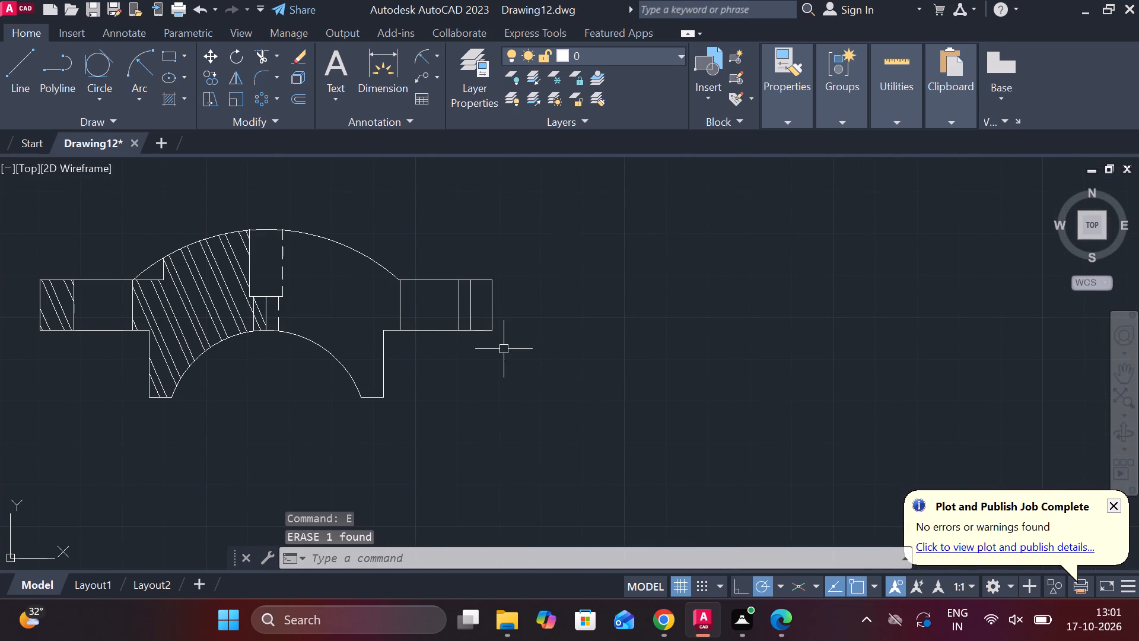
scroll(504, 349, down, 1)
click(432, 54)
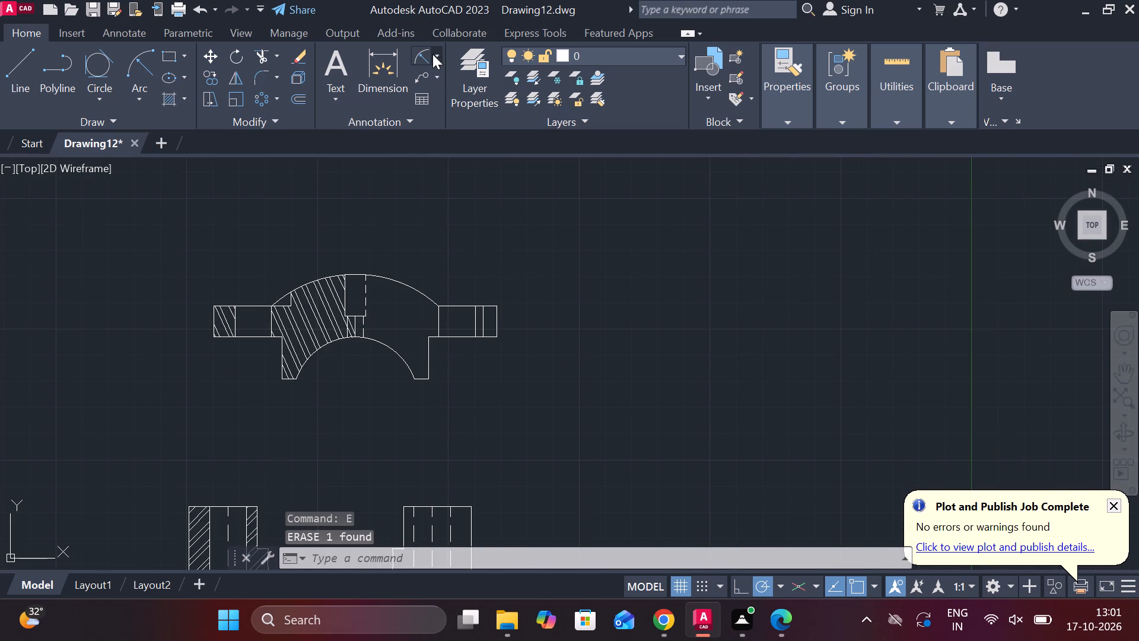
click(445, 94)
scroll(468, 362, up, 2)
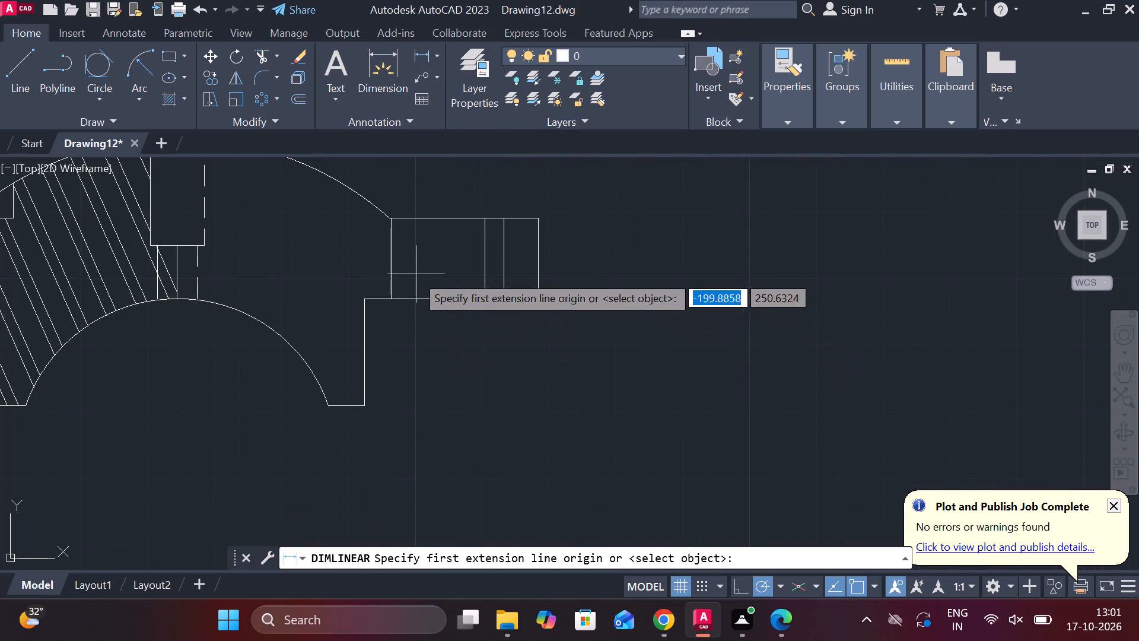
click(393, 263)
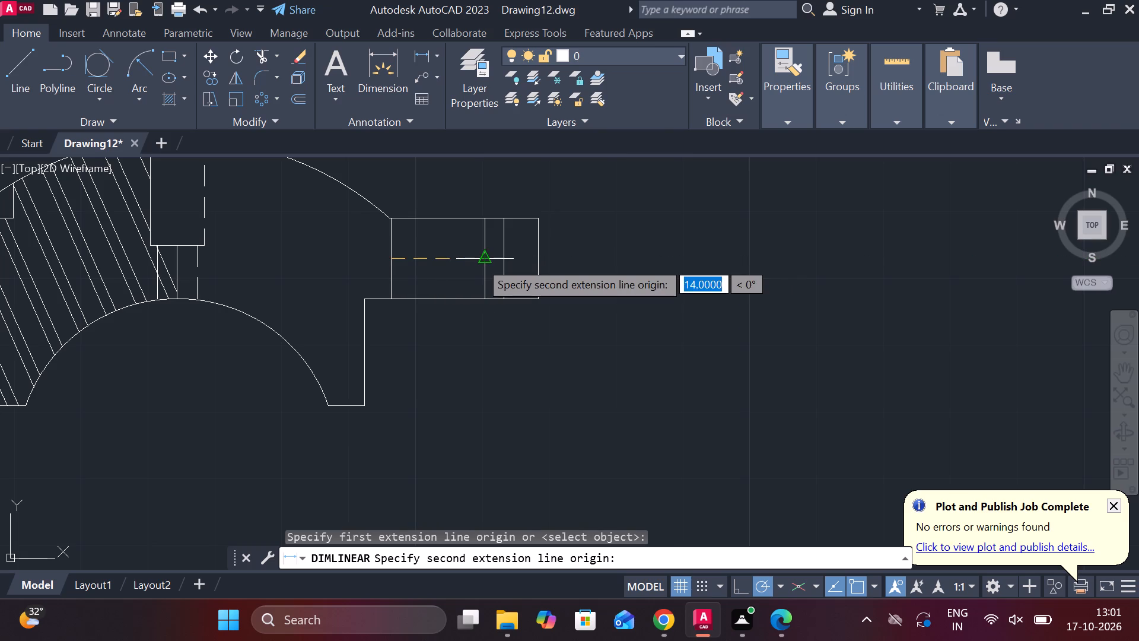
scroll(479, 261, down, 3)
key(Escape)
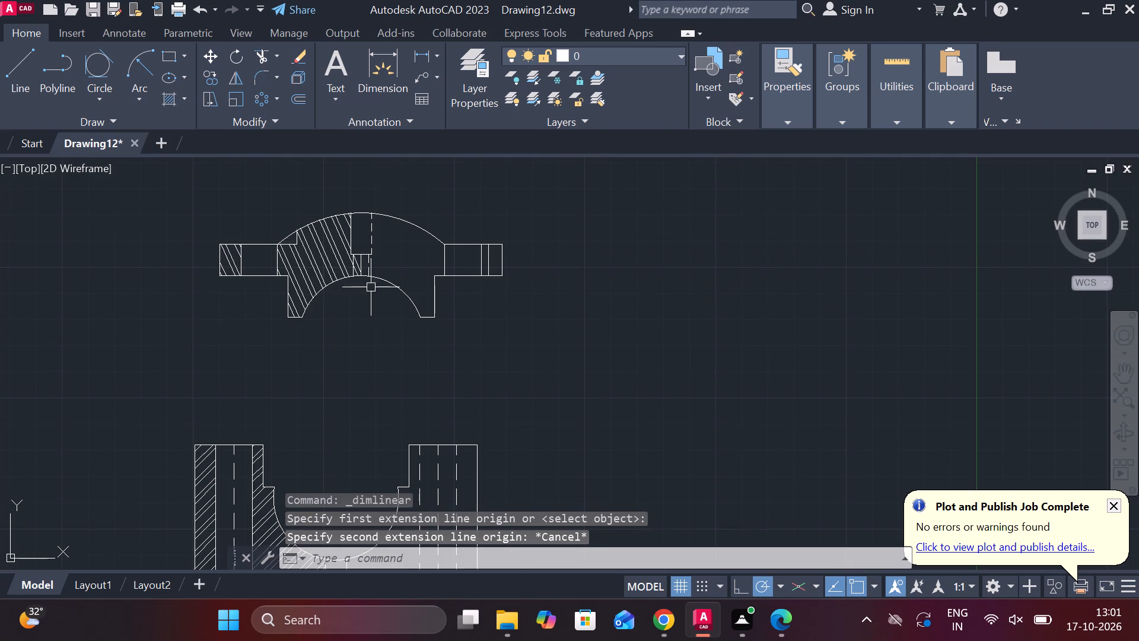
Trim away the body hatch between the left flange hole and the vertical centre line in the undimensioned cap front view.
scroll(346, 274, up, 2)
middle_click(353, 274)
middle_drag(378, 305, 394, 309)
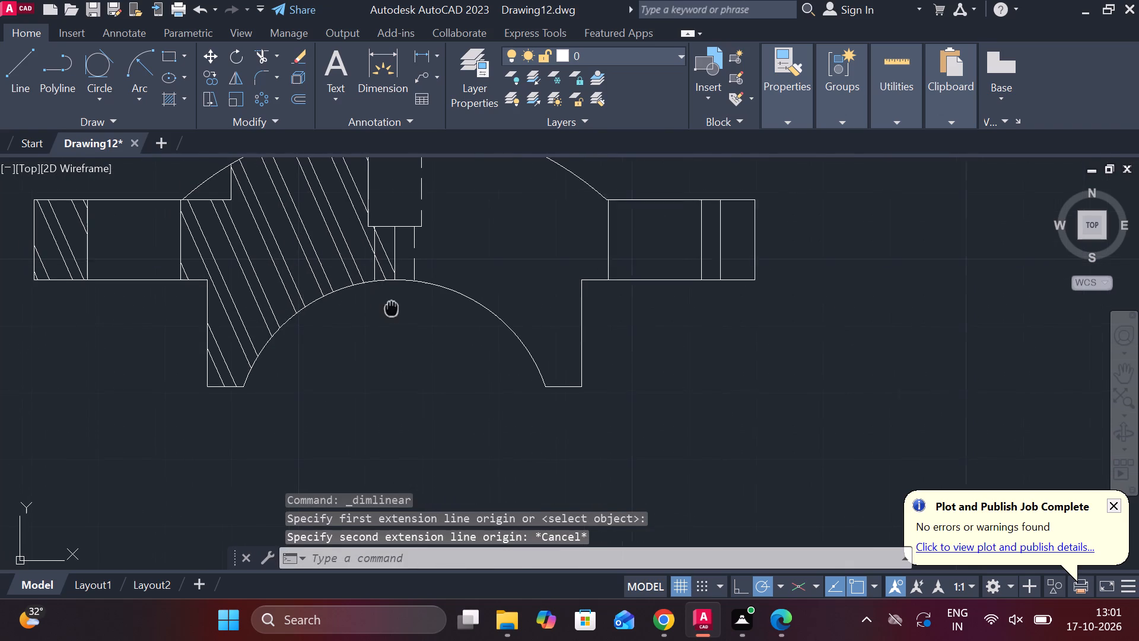
middle_drag(394, 309, 451, 379)
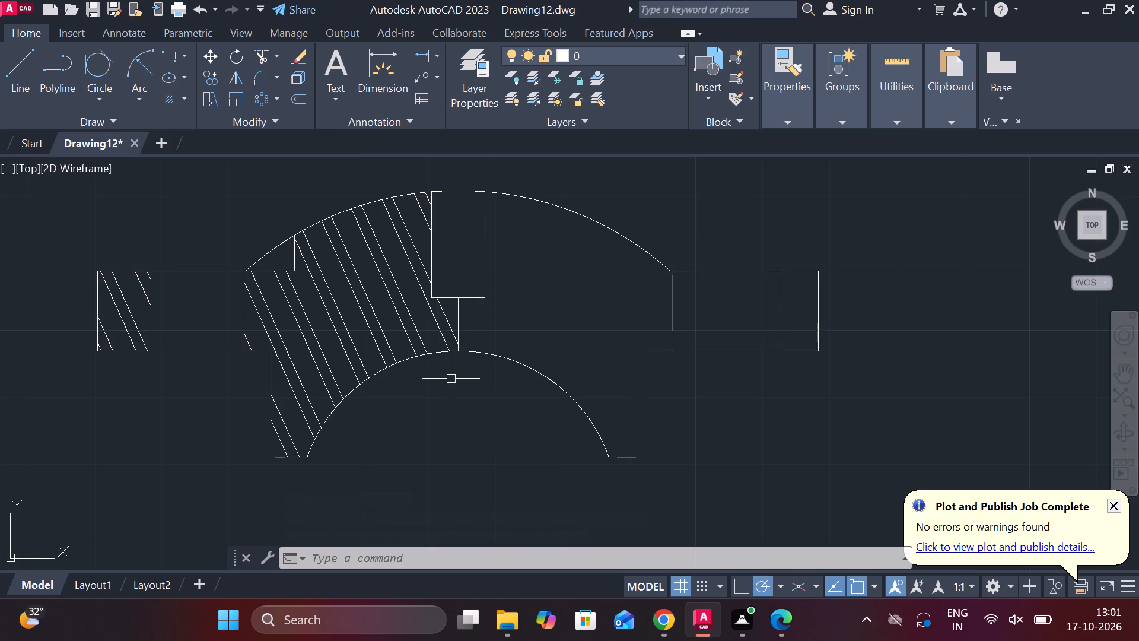
scroll(451, 379, up, 2)
scroll(451, 379, down, 1)
text(TR)
key(space)
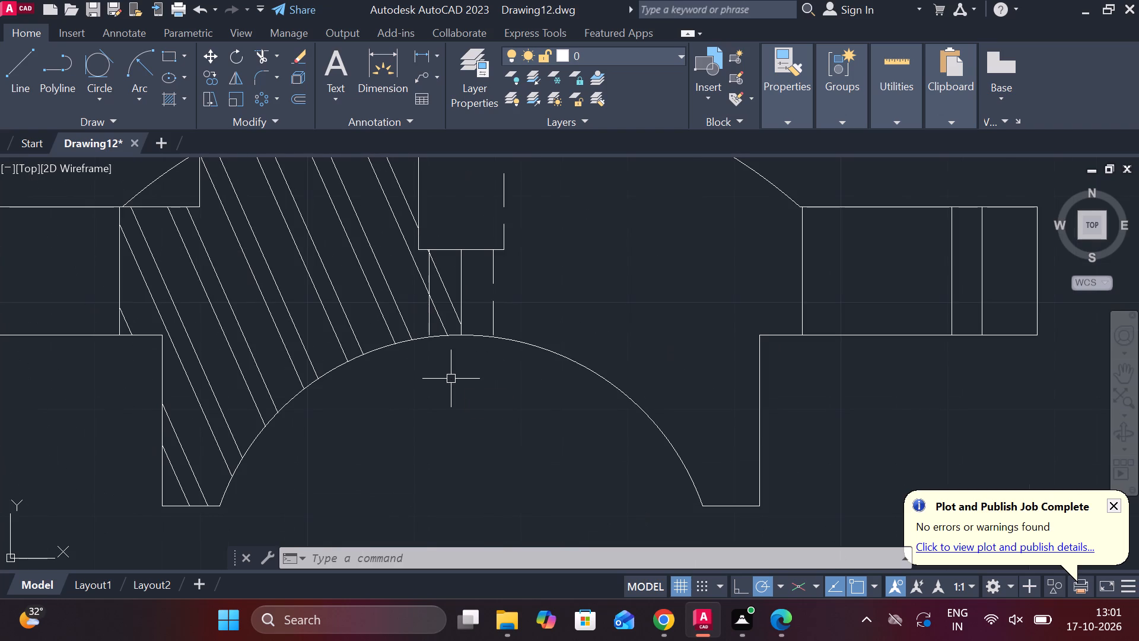
click(451, 294)
scroll(451, 294, down, 2)
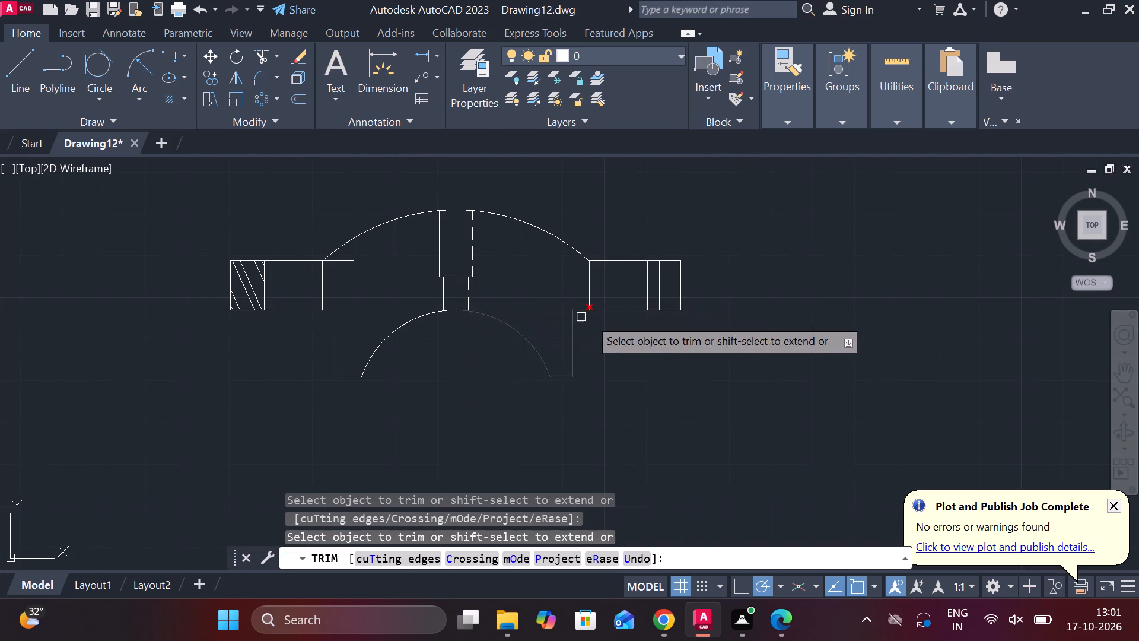
Trim away the body hatch between the left flange hole and the vertical centre line in the dimensioned cap front view.
scroll(631, 317, down, 2)
middle_drag(849, 303, 513, 385)
middle_drag(715, 332, 438, 376)
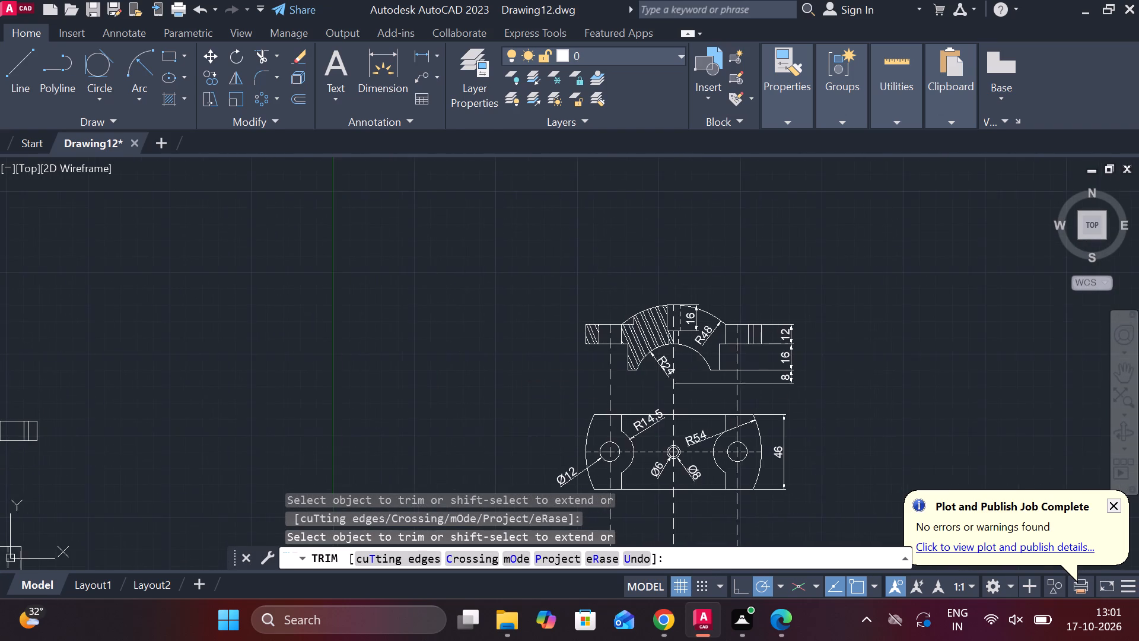
scroll(620, 332, up, 3)
click(730, 367)
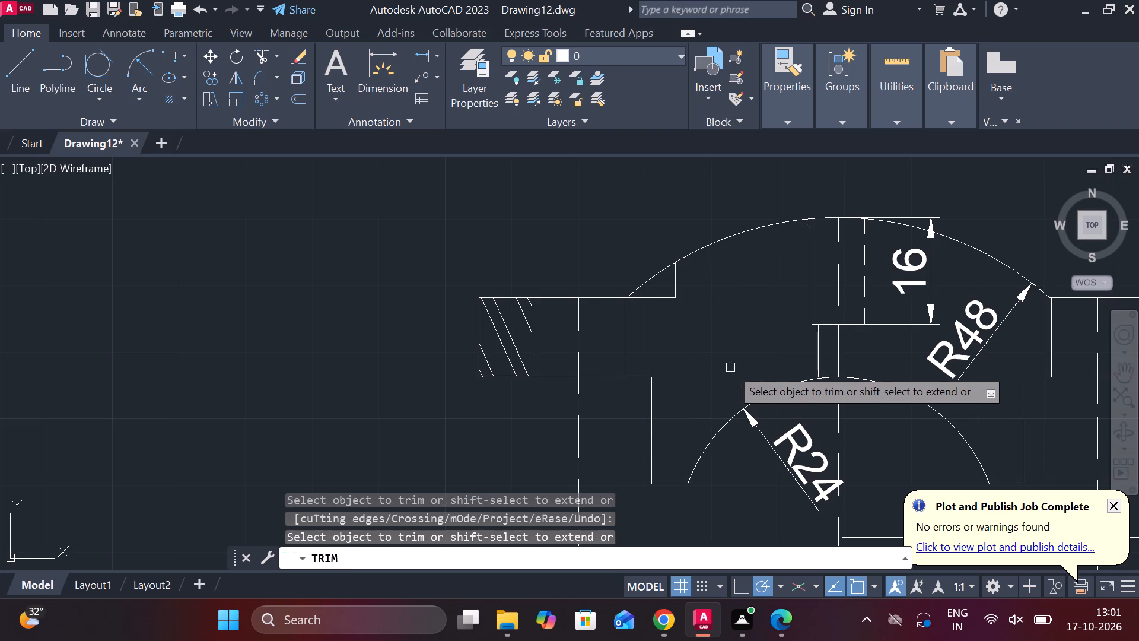
key(Escape)
middle_drag(735, 367, 602, 358)
scroll(616, 348, up, 2)
key(Escape)
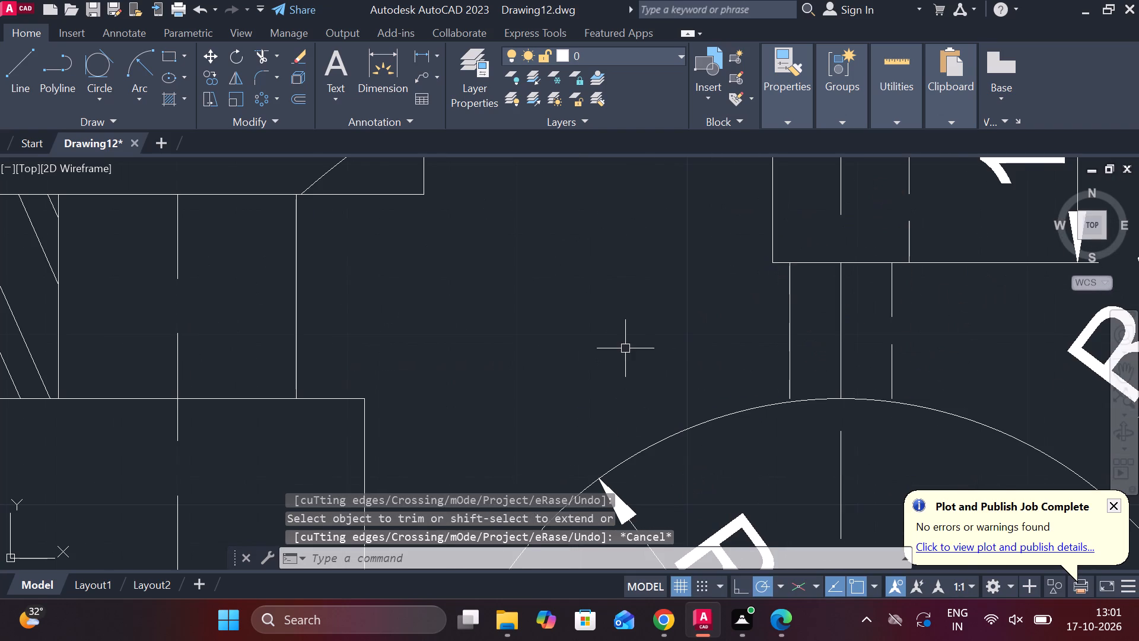
Extend the left edge of the narrow central hole down to the R24 arc in the dimensioned cap front view.
text(EX)
key(space)
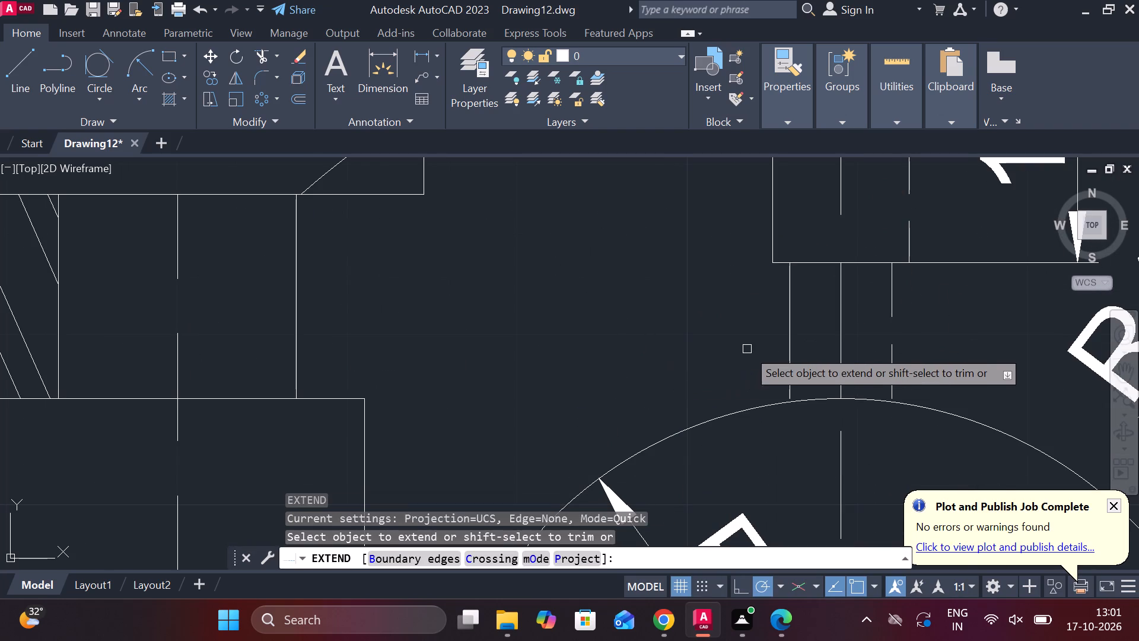
click(786, 341)
scroll(733, 341, down, 2)
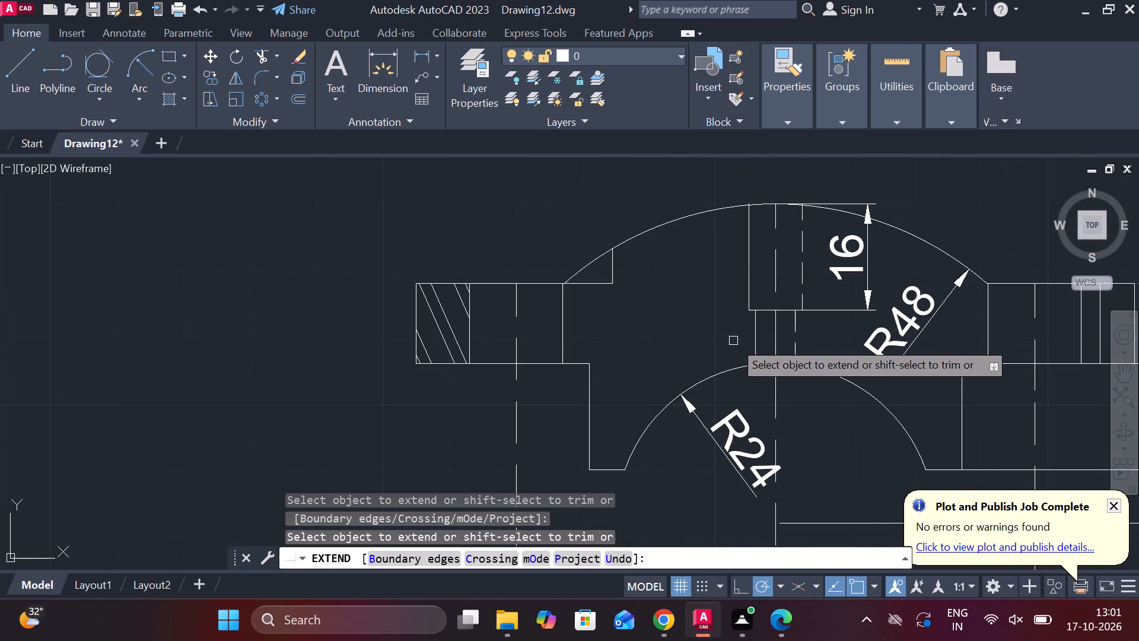
click(454, 332)
key(Escape)
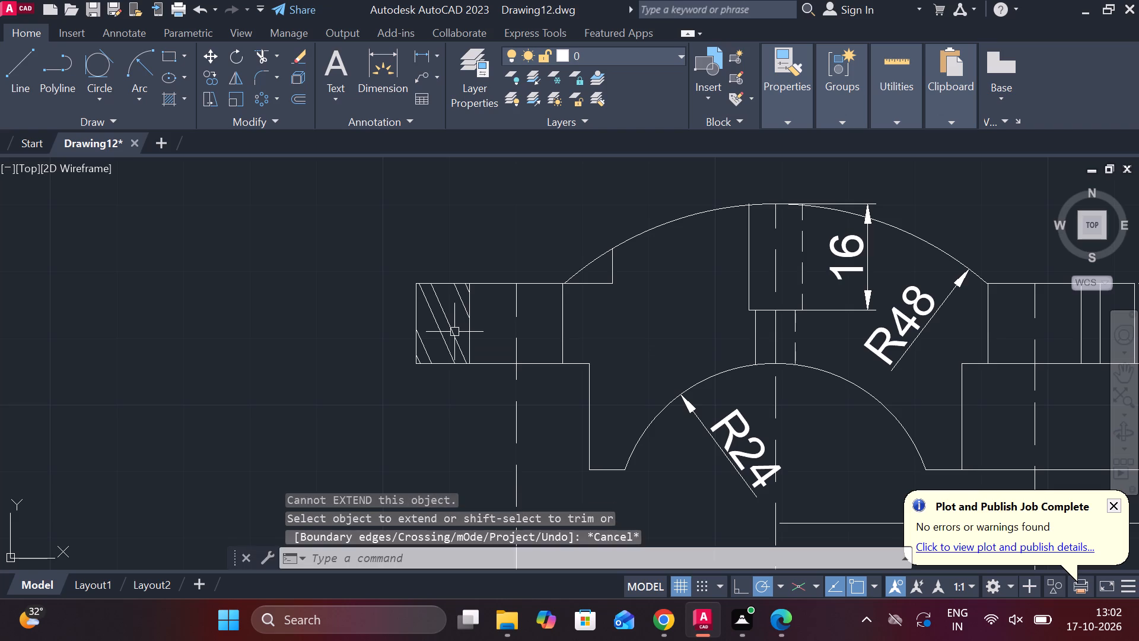
Erase the remaining hatch at the left flange's outer end in the dimensioned cap front view.
click(454, 332)
text(E)
key(space)
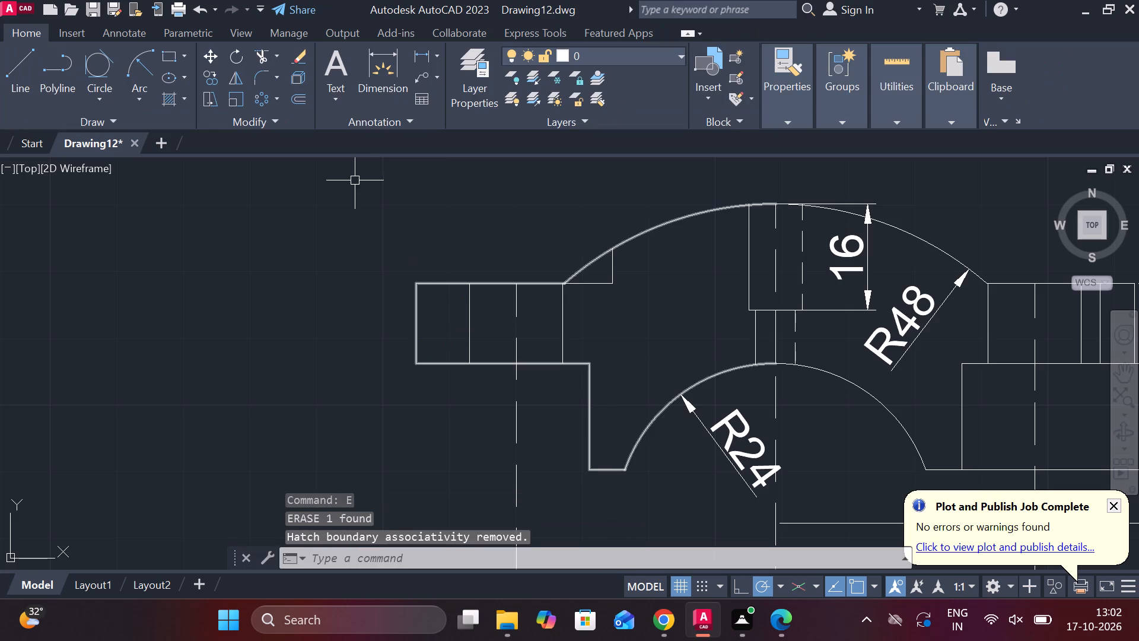
Hatch the dimensioned cap's body from the left flange hole to the central stepped hole's left edge, plus the left flange's outer end.
click(169, 98)
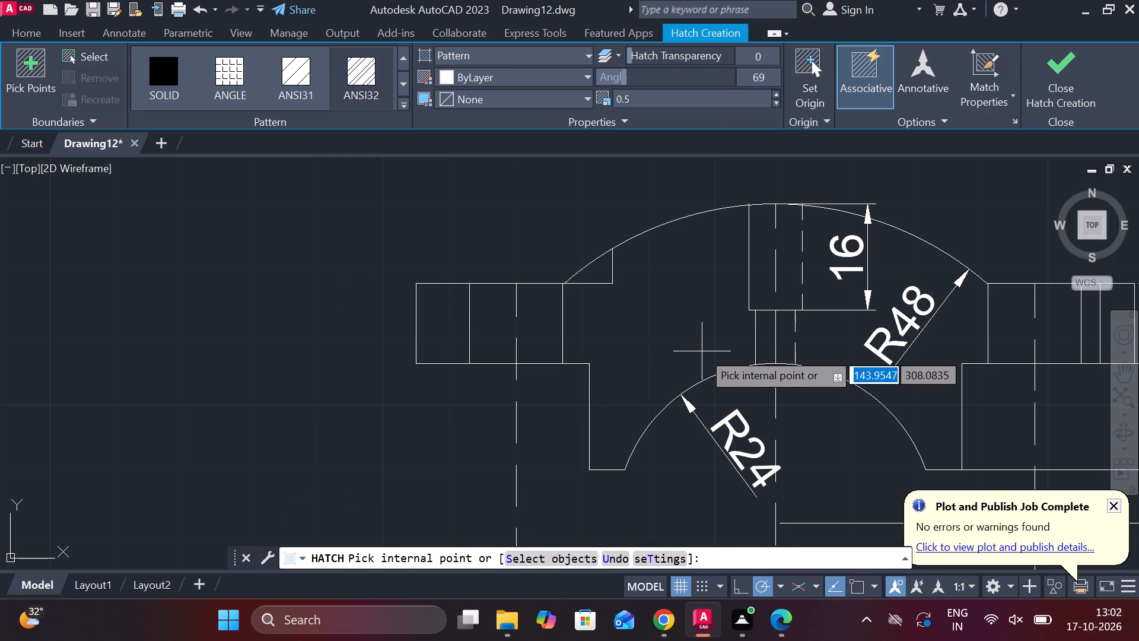
click(653, 325)
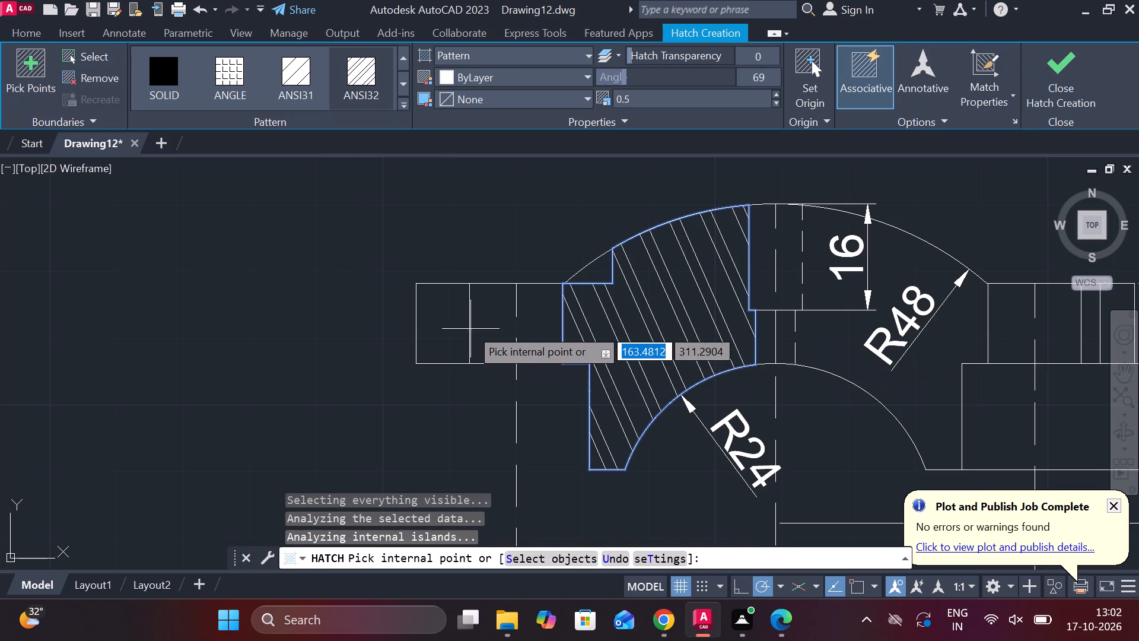
click(464, 326)
scroll(464, 326, down, 2)
middle_drag(343, 334, 396, 344)
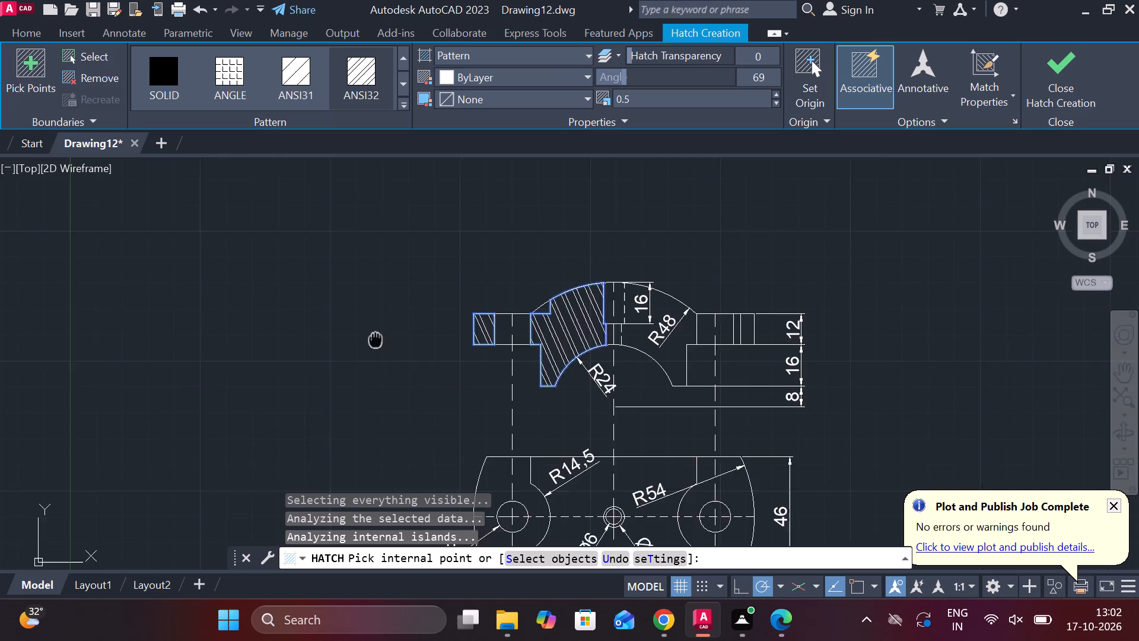
middle_drag(396, 344, 804, 348)
scroll(534, 343, down, 2)
middle_drag(403, 370, 733, 335)
scroll(669, 344, up, 3)
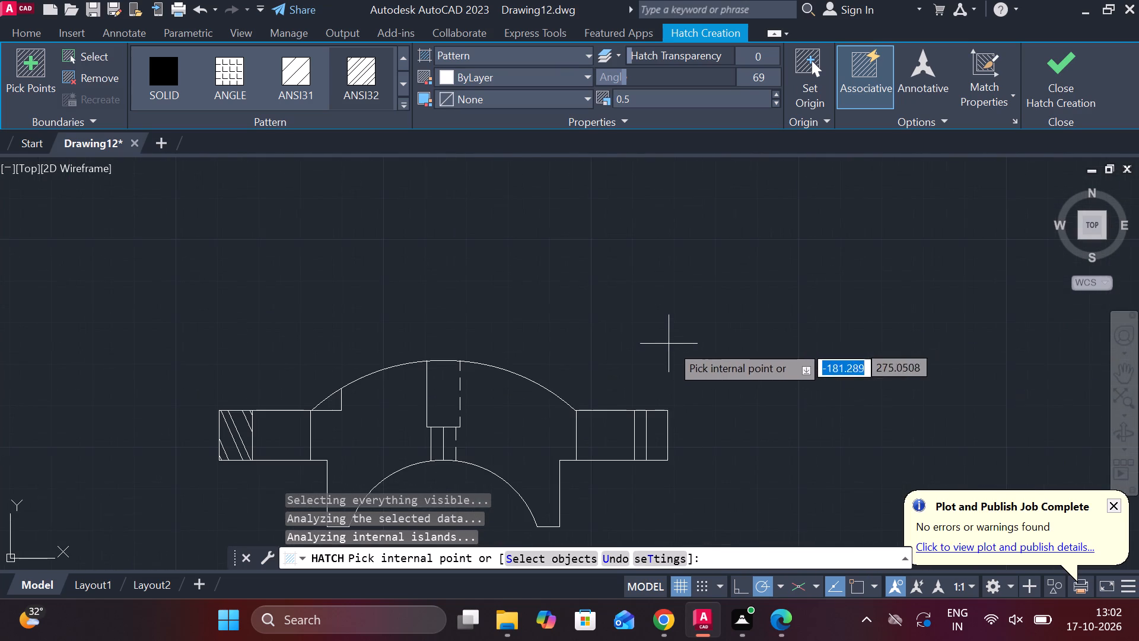
middle_drag(605, 385, 664, 290)
scroll(488, 328, up, 3)
scroll(427, 348, down, 2)
scroll(709, 249, down, 1)
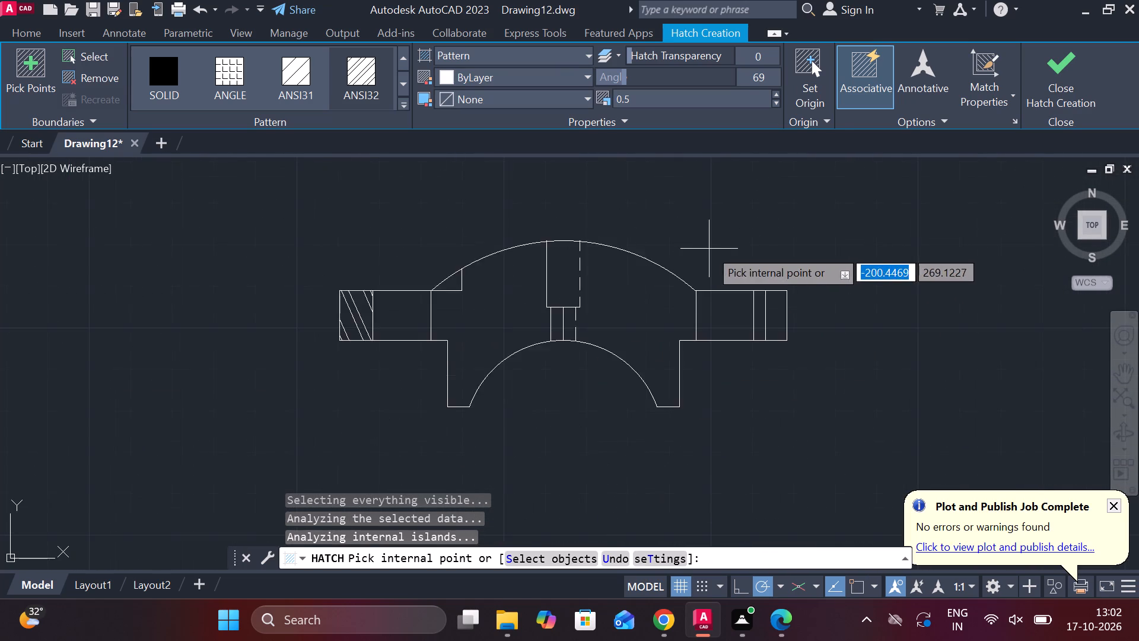
scroll(709, 249, down, 1)
click(1045, 71)
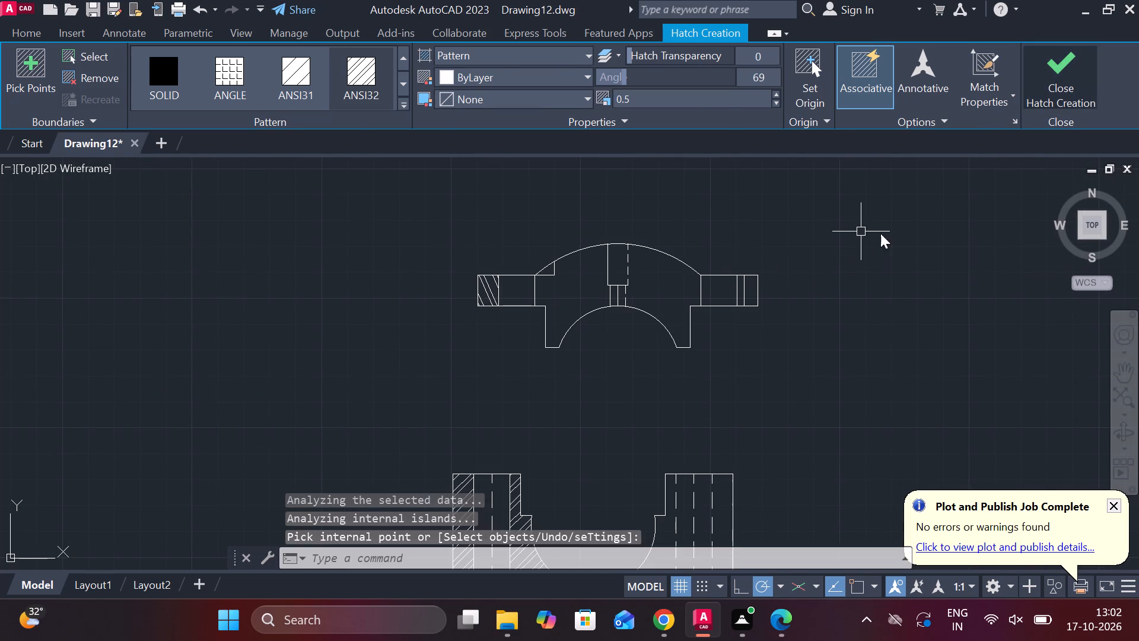
Extend the left edge of the narrow central hole down to the lower arc in the undimensioned cap front view.
text(EX)
key(space)
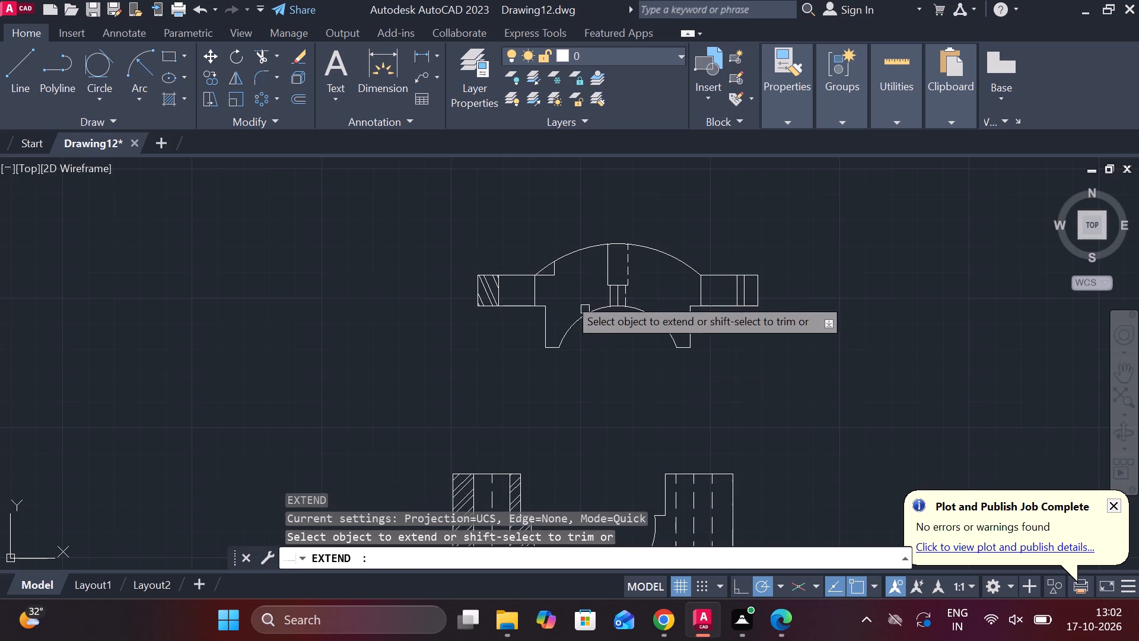
scroll(567, 295, up, 2)
click(675, 302)
key(Escape)
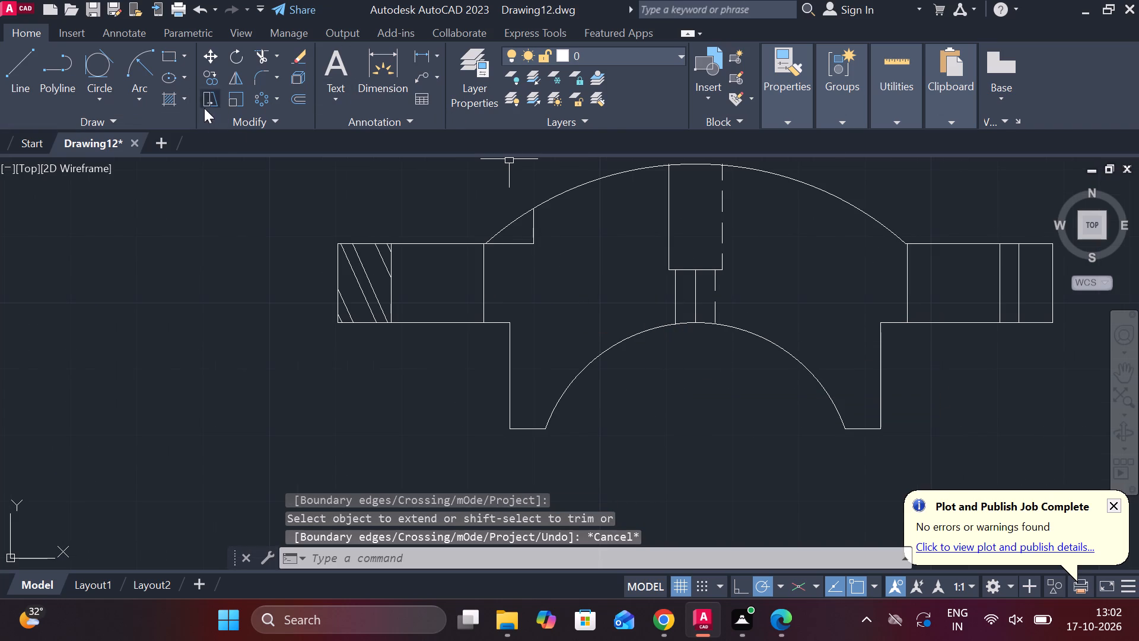
Hatch the undimensioned cap's body from the left flange hole to the central stepped hole's left edge.
click(168, 104)
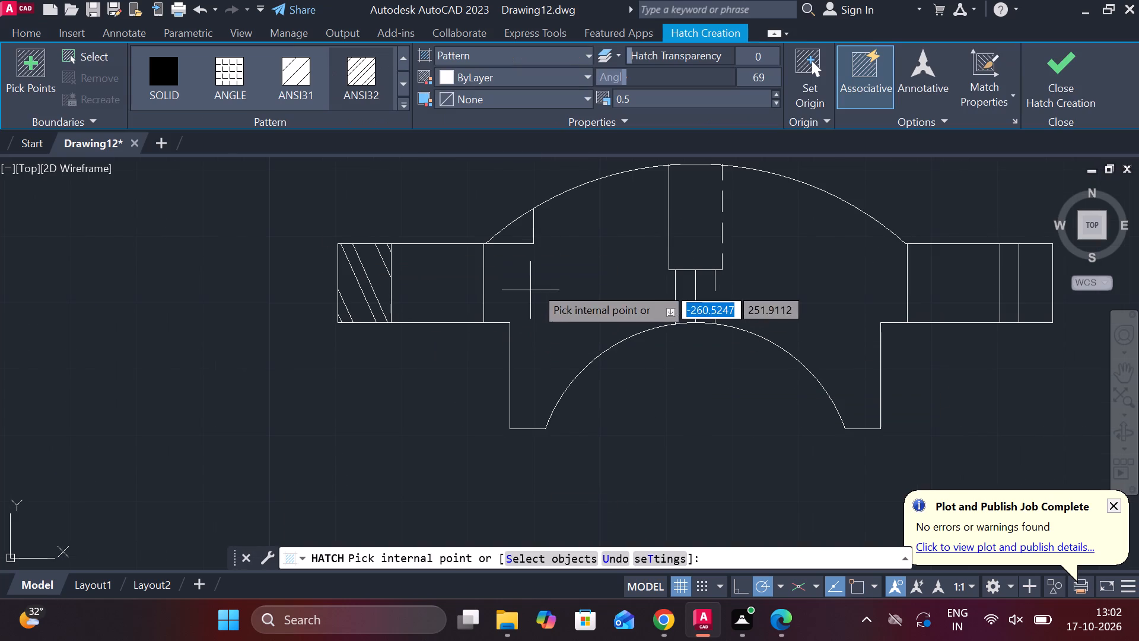
click(536, 286)
click(1068, 84)
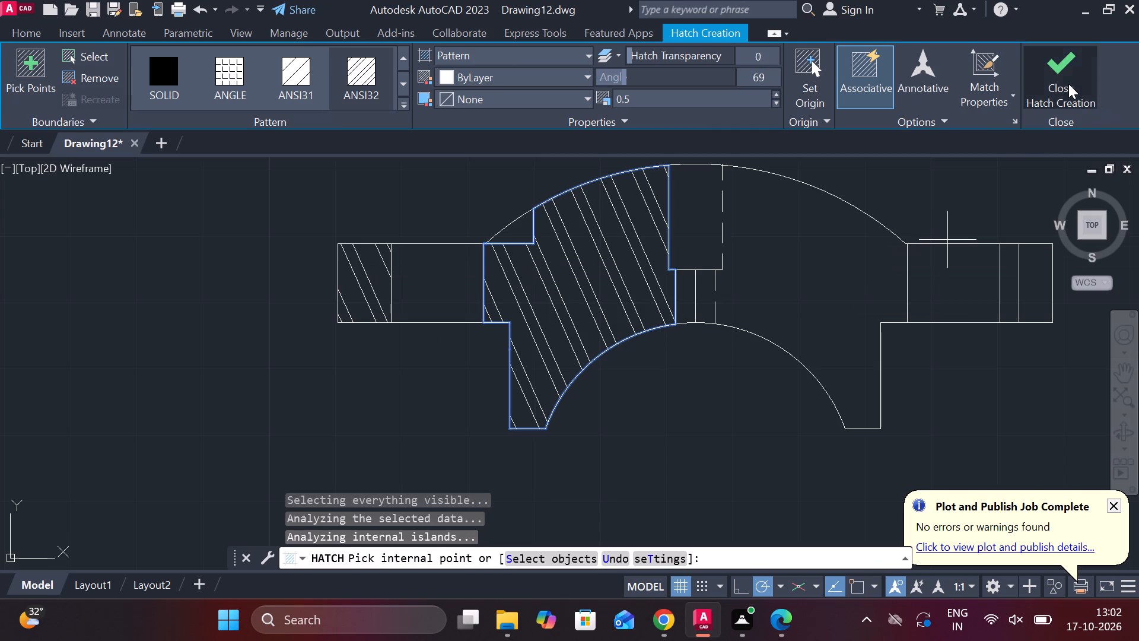
Review the dimensioned cap and bracket views and compare them with the undimensioned front view copies.
scroll(721, 412, down, 1)
scroll(702, 368, down, 3)
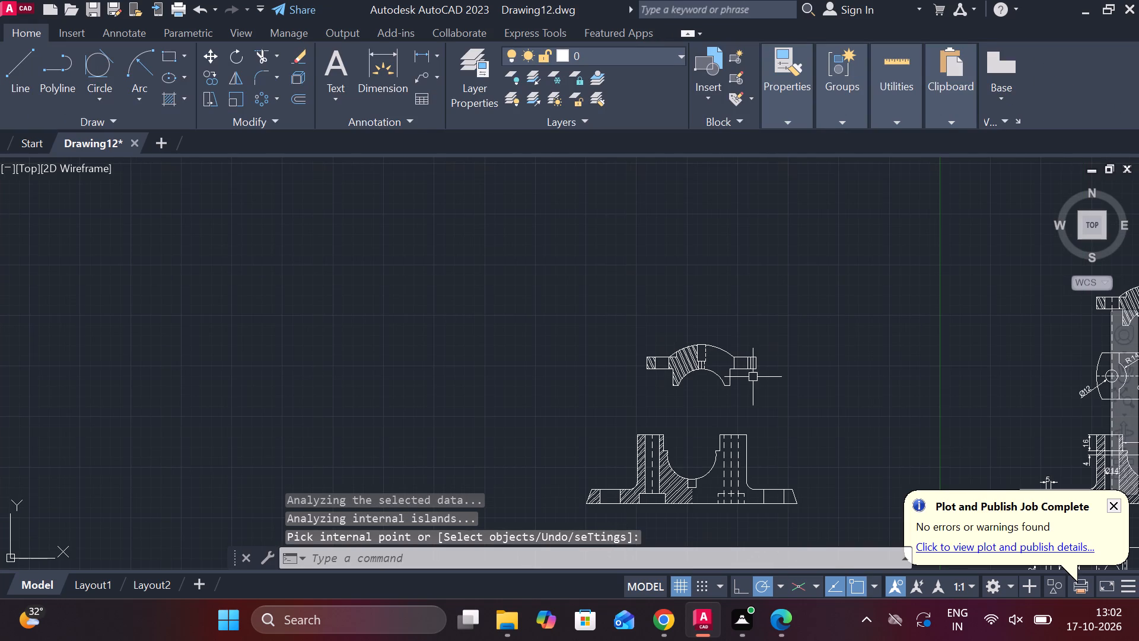
middle_drag(873, 347, 534, 358)
middle_drag(648, 357, 586, 332)
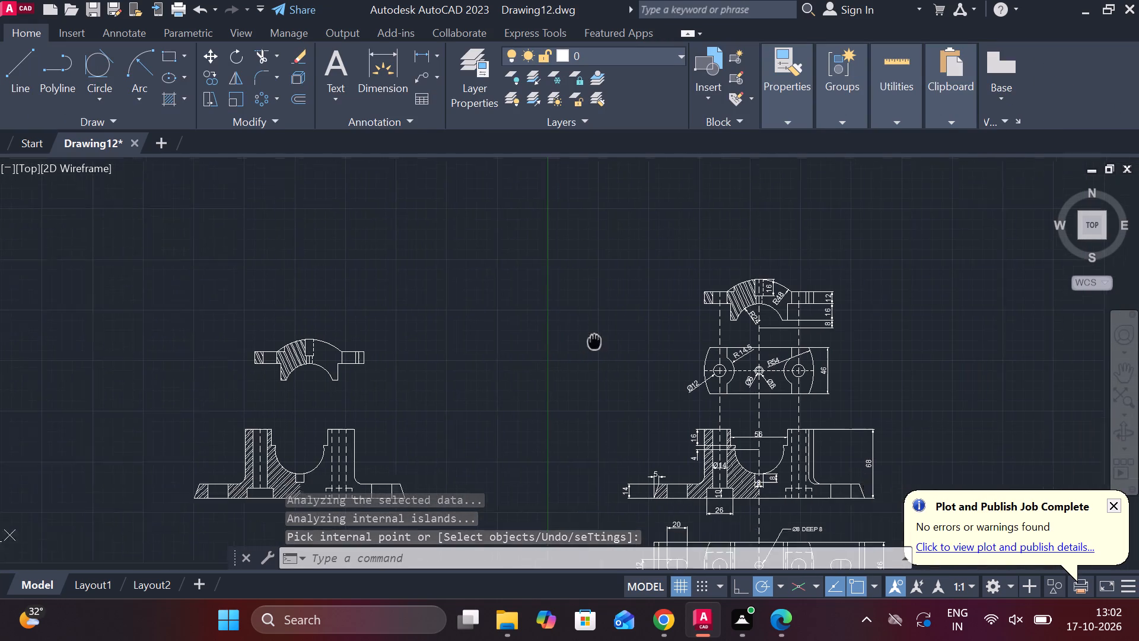
middle_drag(586, 332, 568, 310)
middle_drag(861, 361, 778, 312)
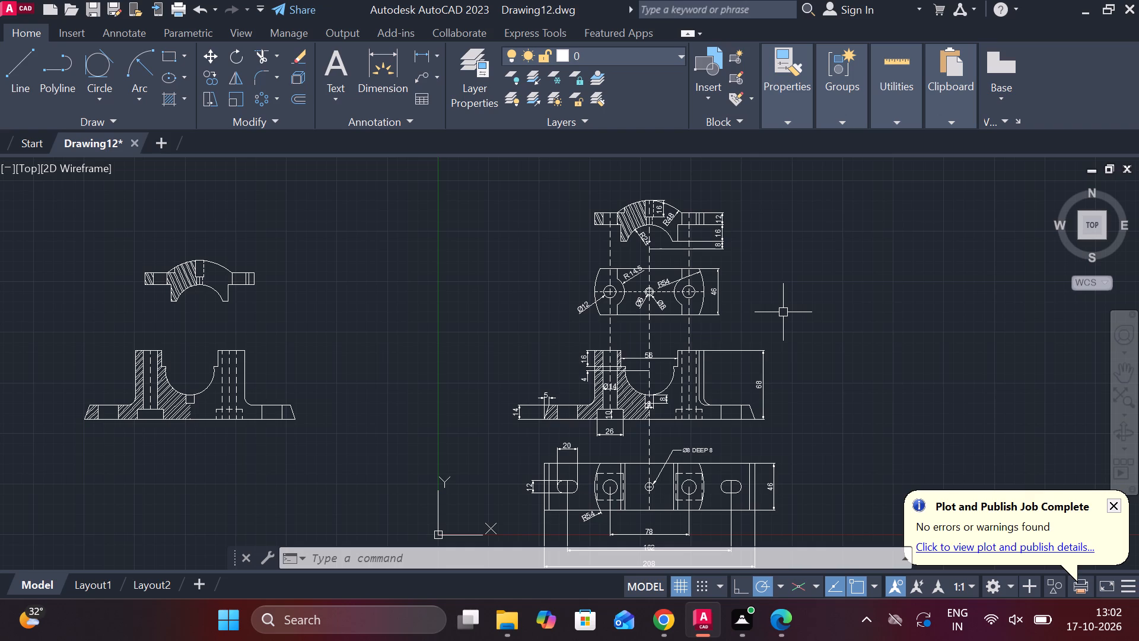
middle_drag(890, 239, 789, 216)
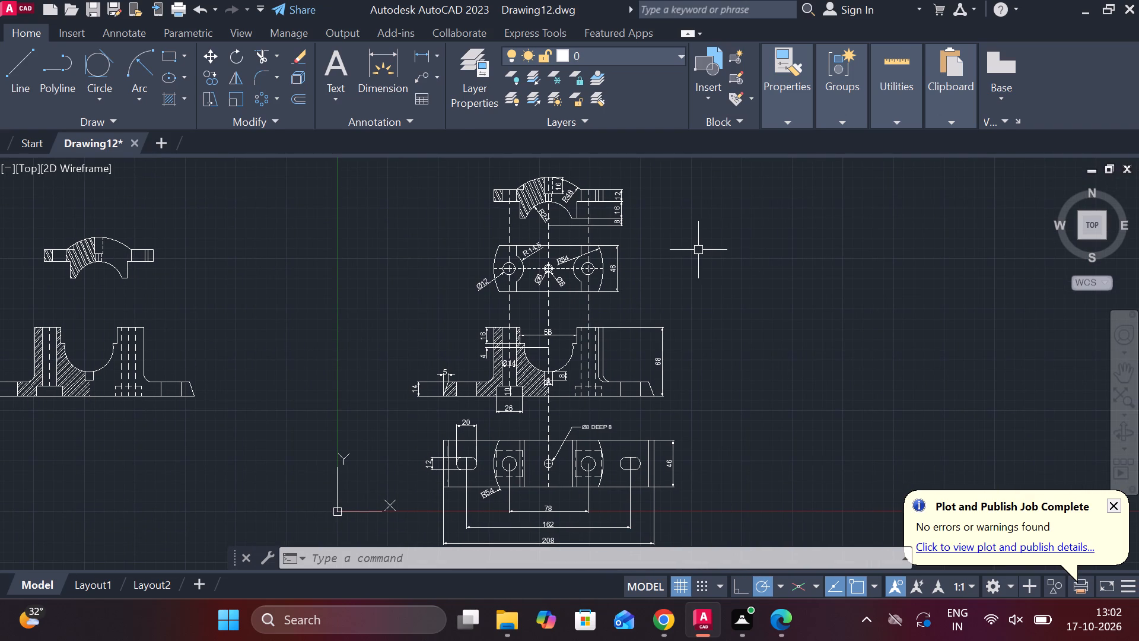
scroll(695, 253, up, 1)
middle_drag(695, 253, 656, 259)
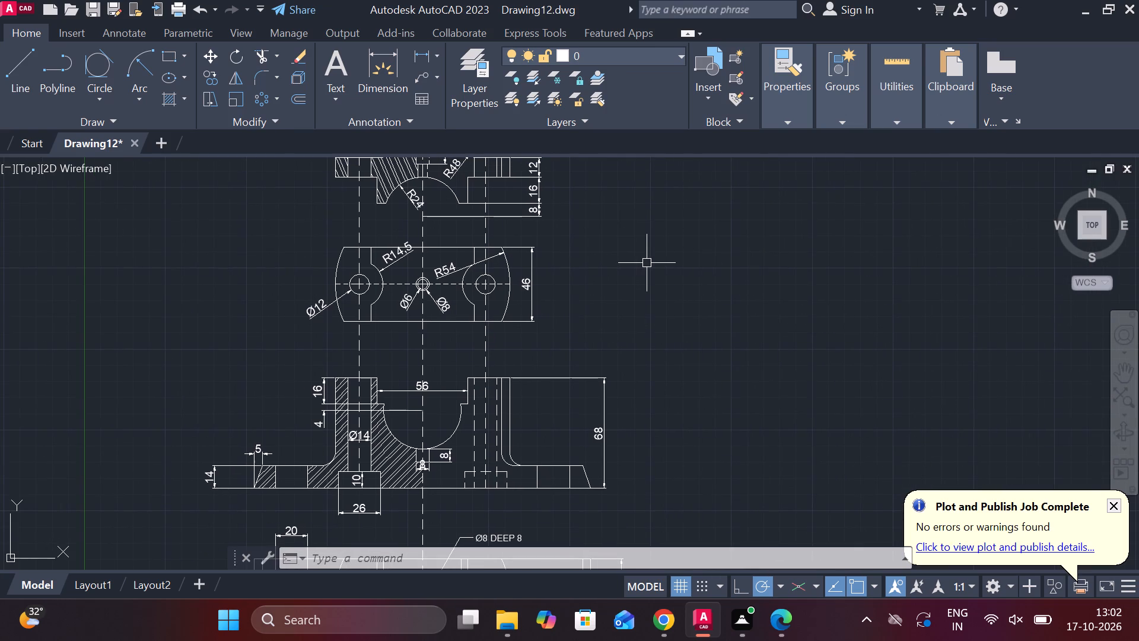
middle_drag(665, 277, 666, 277)
middle_drag(666, 277, 620, 376)
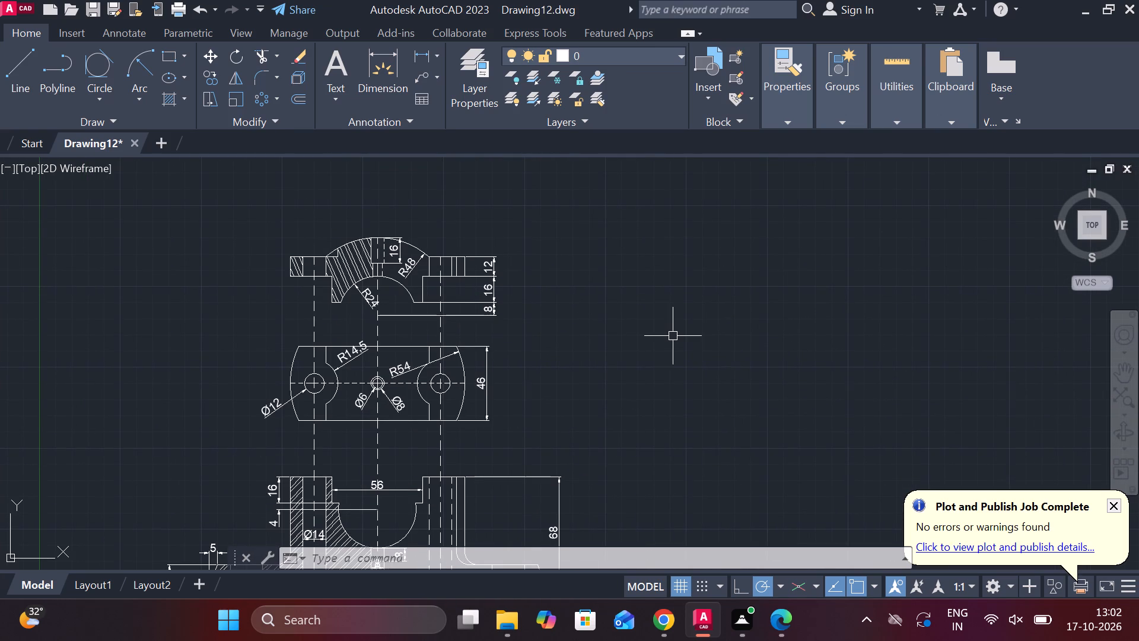
scroll(674, 335, down, 2)
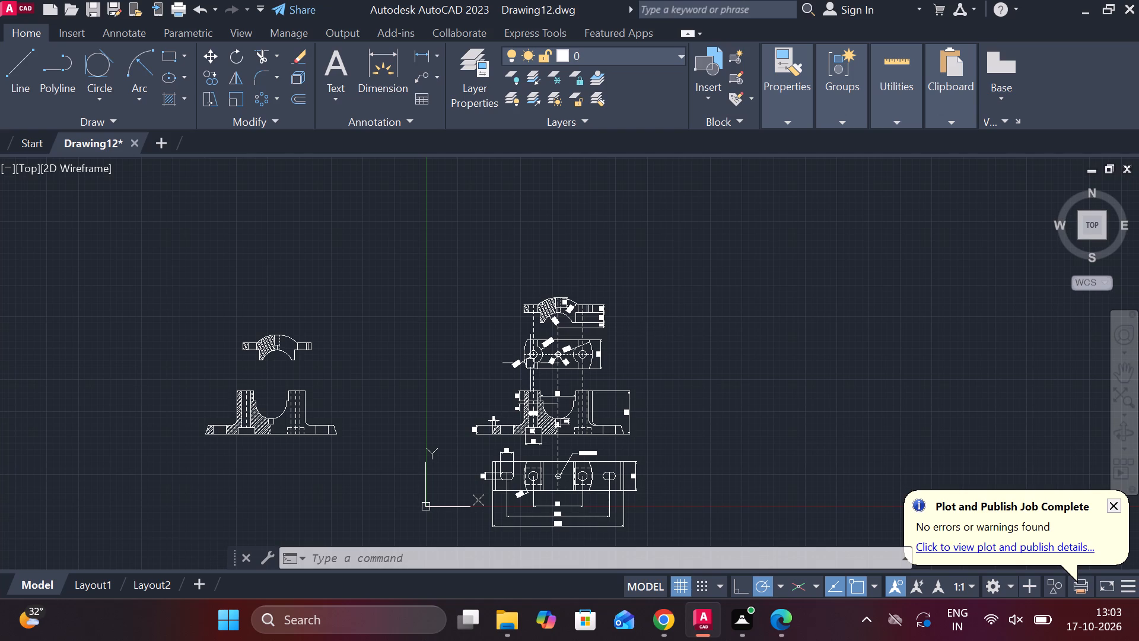
scroll(364, 363, up, 2)
middle_drag(375, 363, 623, 298)
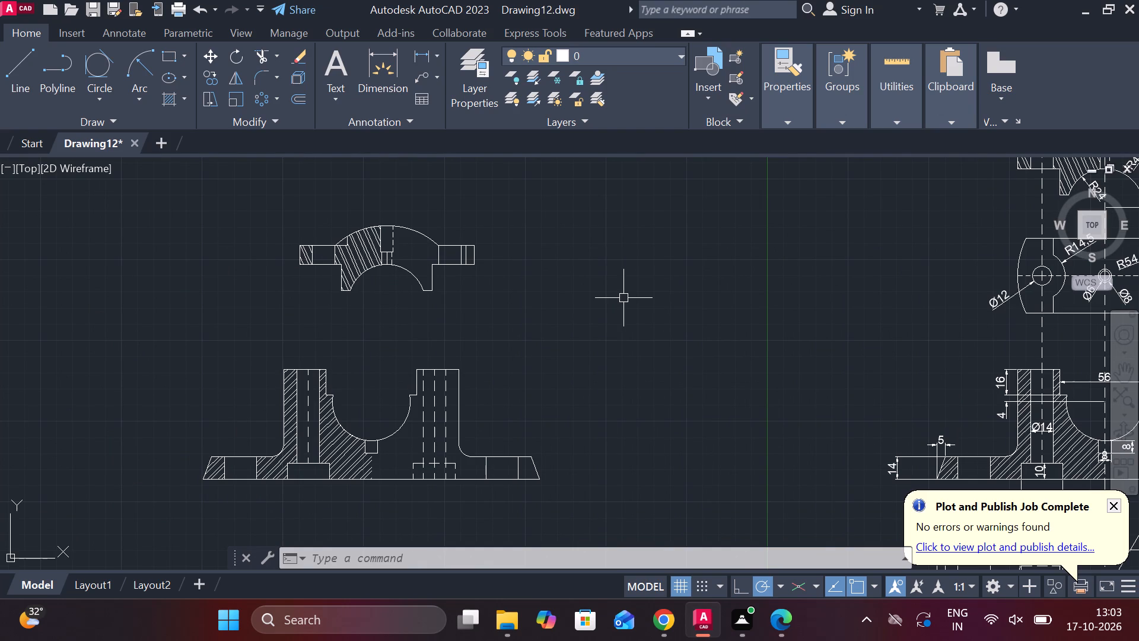
middle_drag(707, 262, 293, 358)
middle_drag(1029, 261, 831, 229)
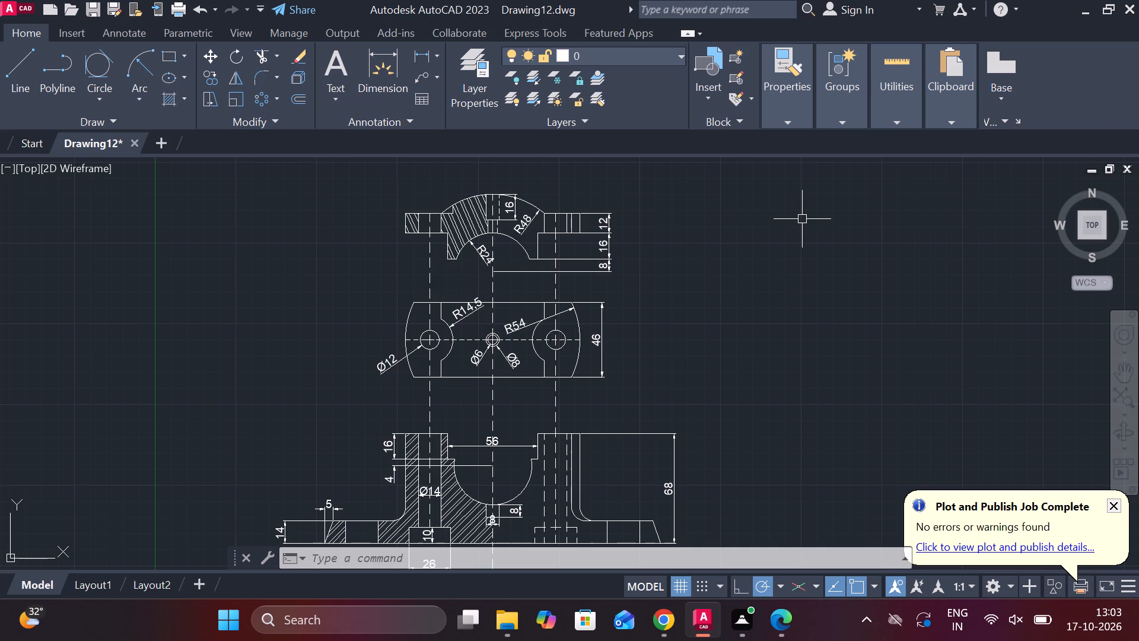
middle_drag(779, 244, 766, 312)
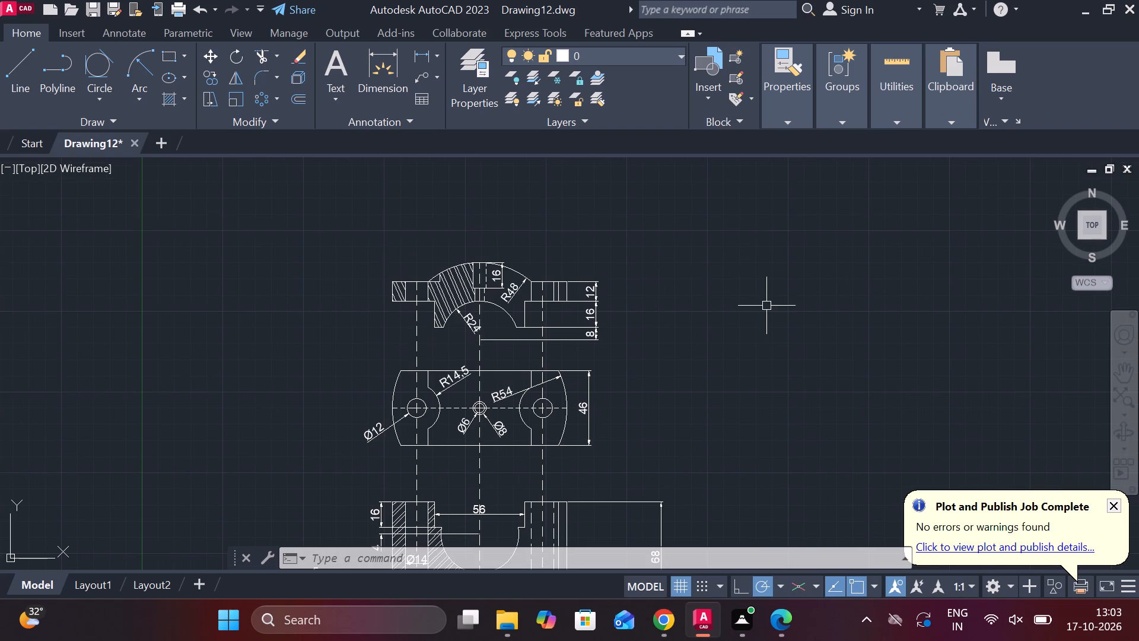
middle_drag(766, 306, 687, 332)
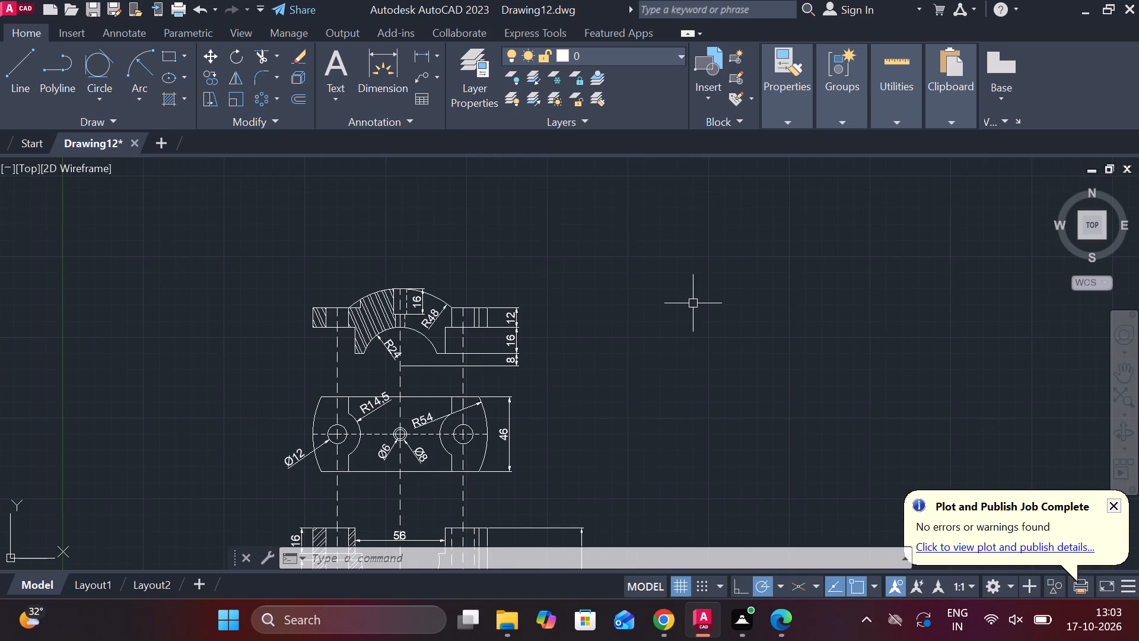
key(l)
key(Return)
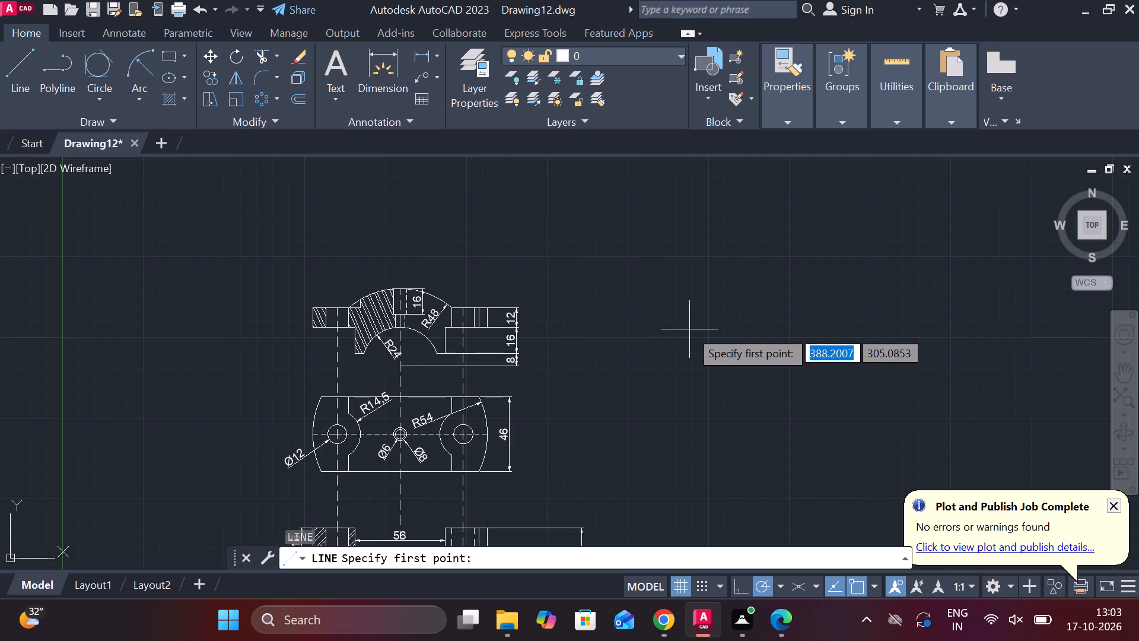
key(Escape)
Draw two concentric circles of diameter 32 and 44 in the empty space beside the dimensioned cap views.
middle_drag(714, 329, 657, 329)
text(C)
key(space)
click(657, 335)
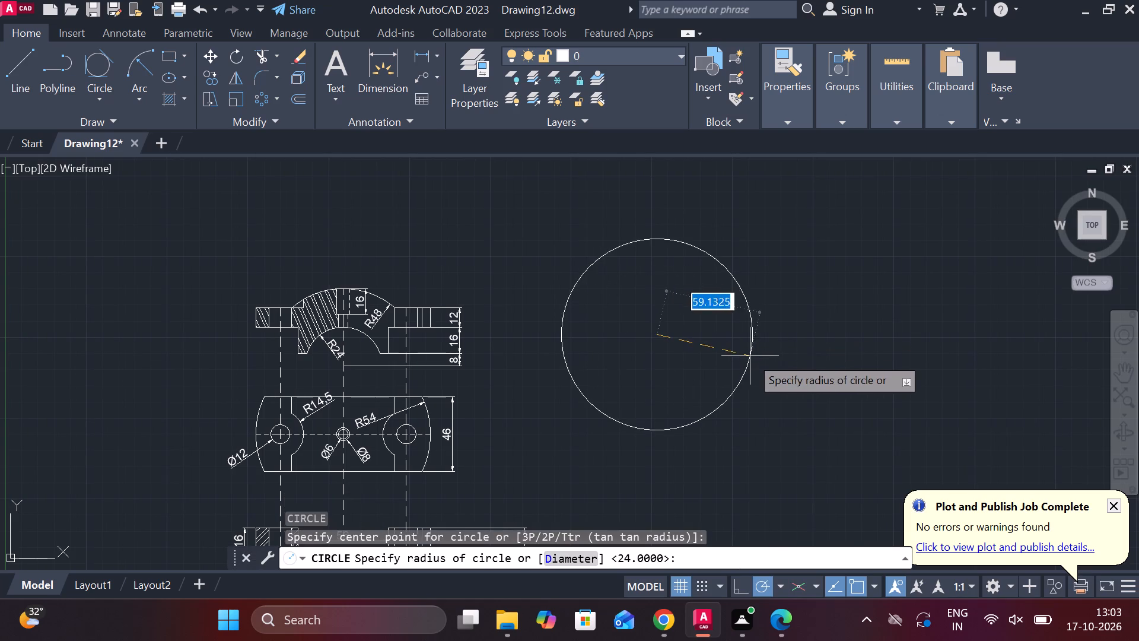
text(D 32)
key(space)
key(space)
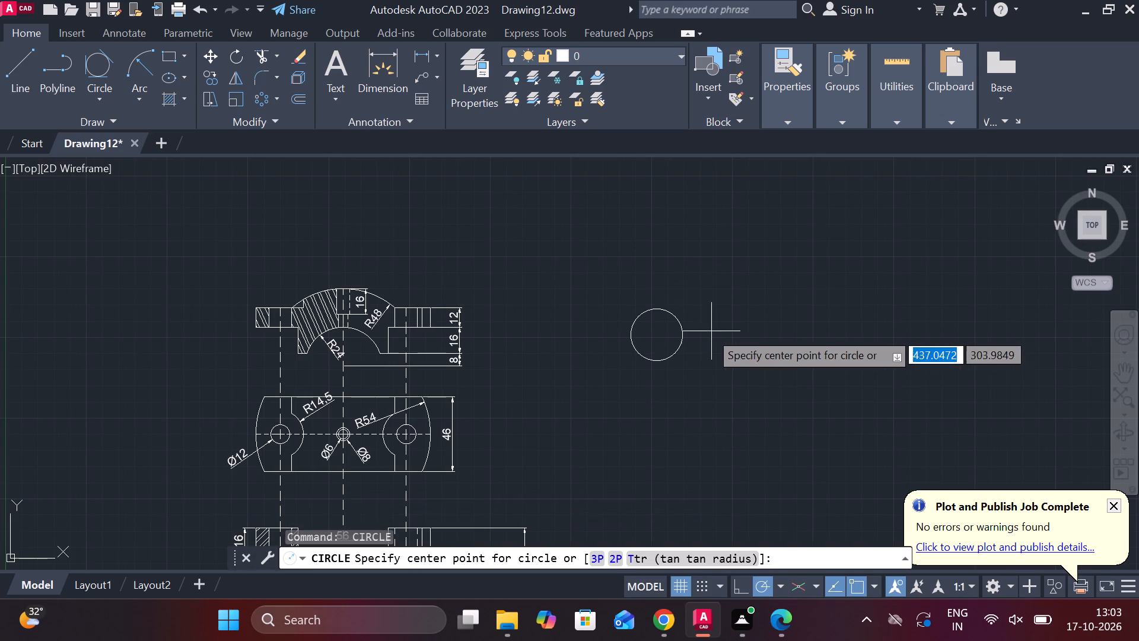
click(656, 334)
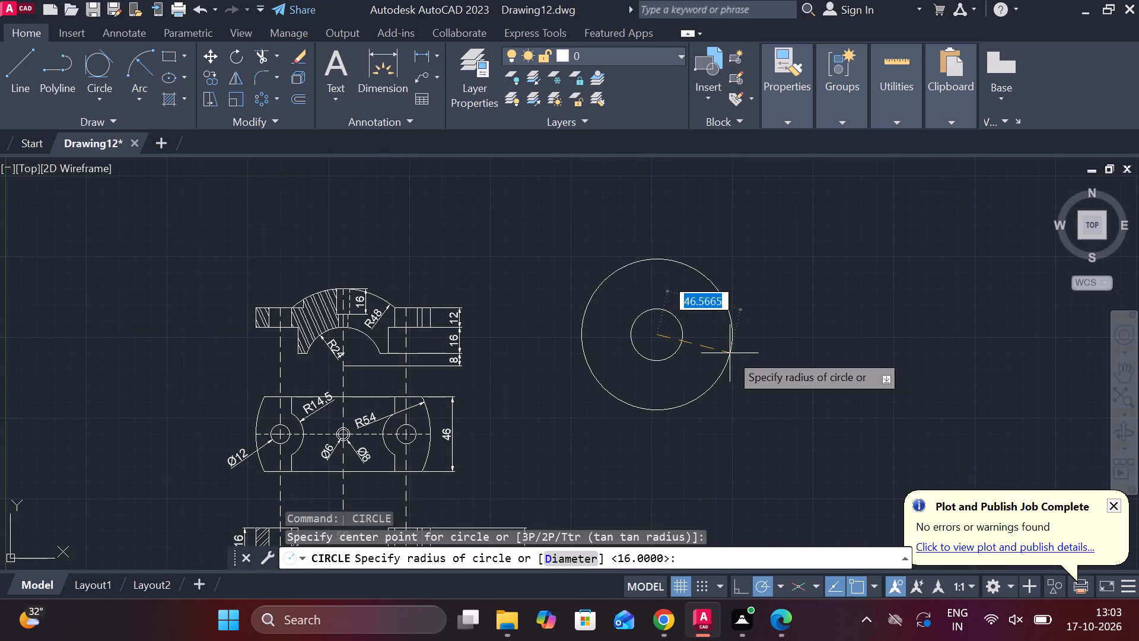
text(D)
key(space)
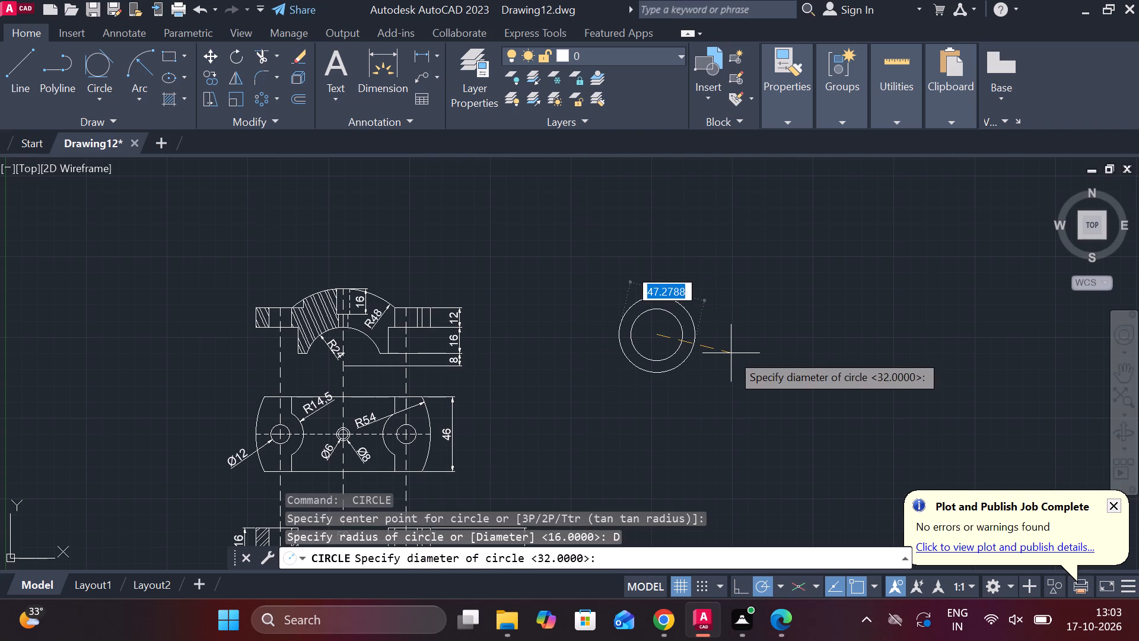
text(44)
key(space)
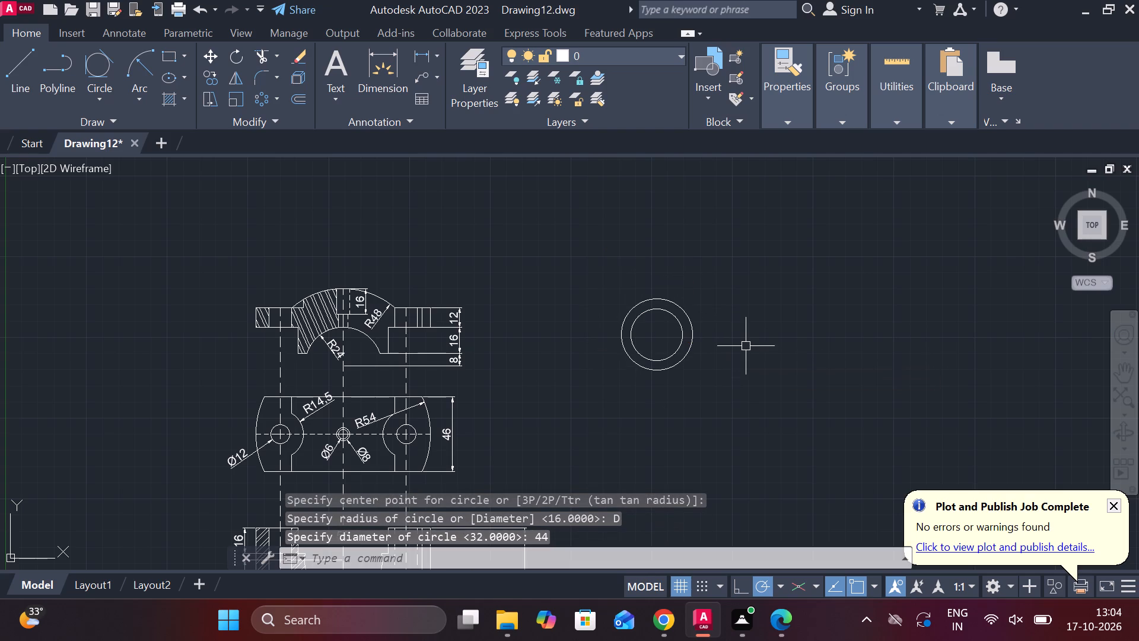
Add two more circles of diameter 48 and 64 on the same centre as the 32 and 44 circles.
text(C)
key(space)
scroll(719, 337, up, 1)
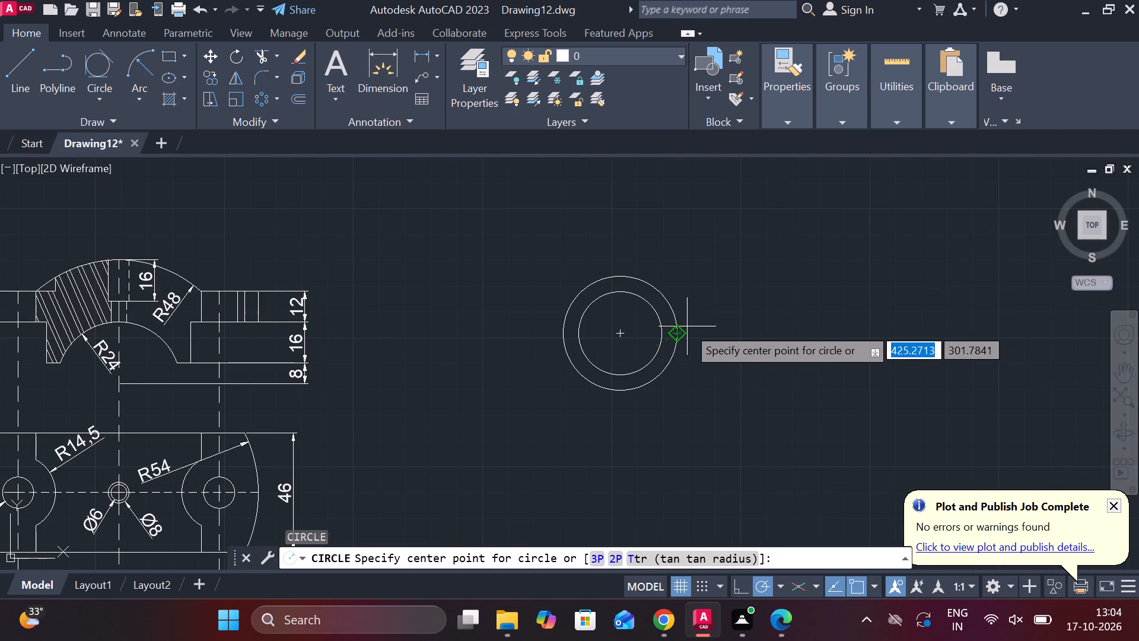
click(616, 337)
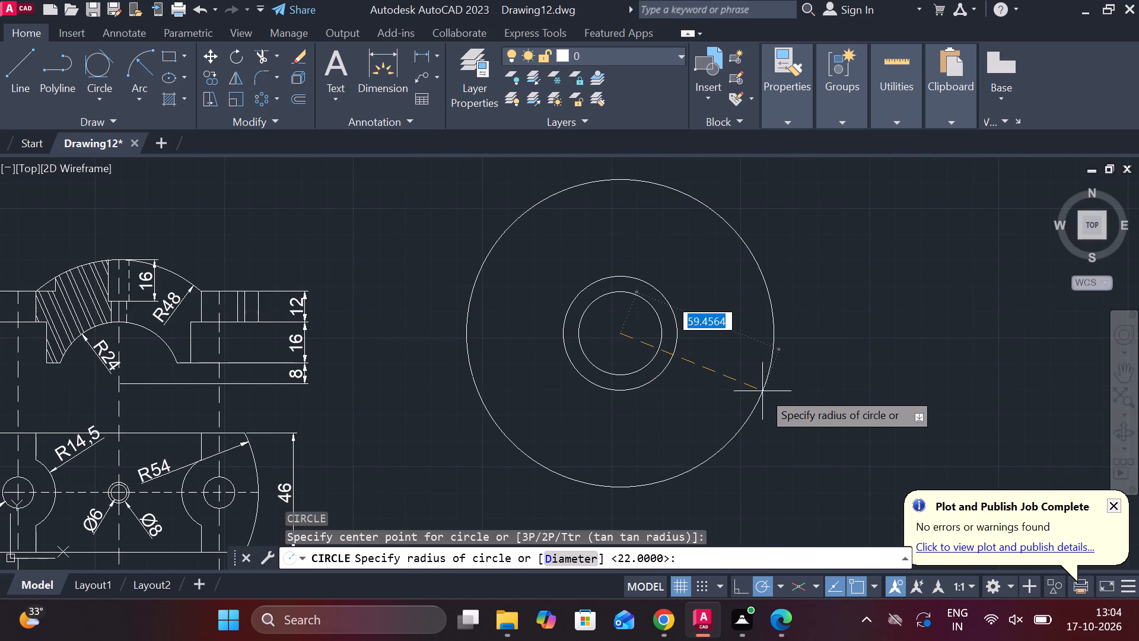
text(D)
key(space)
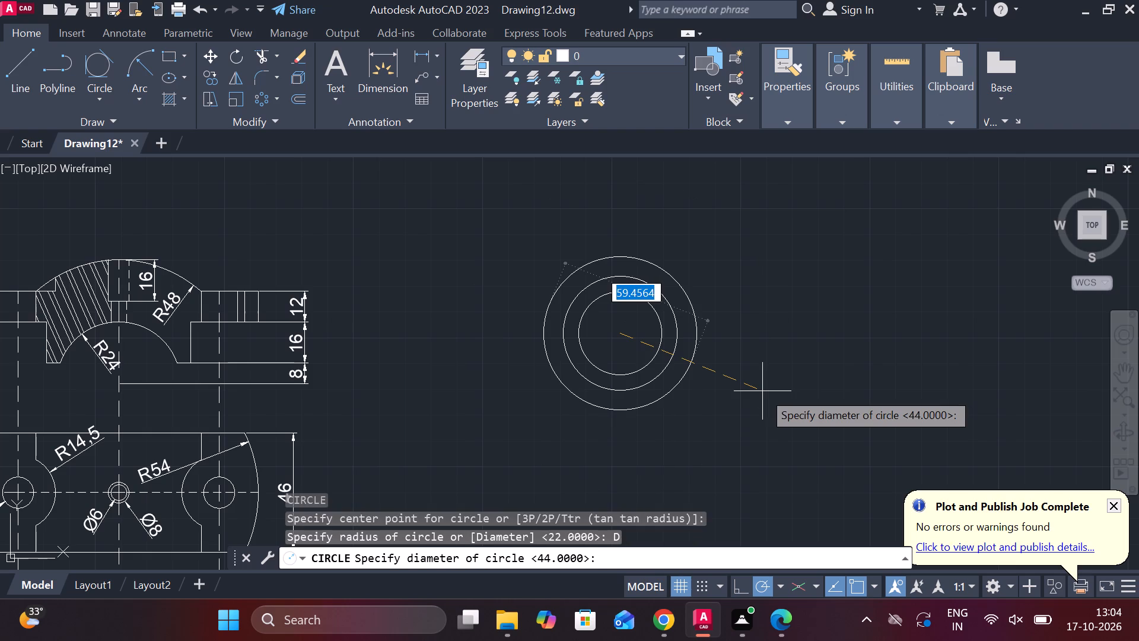
text(48)
key(space)
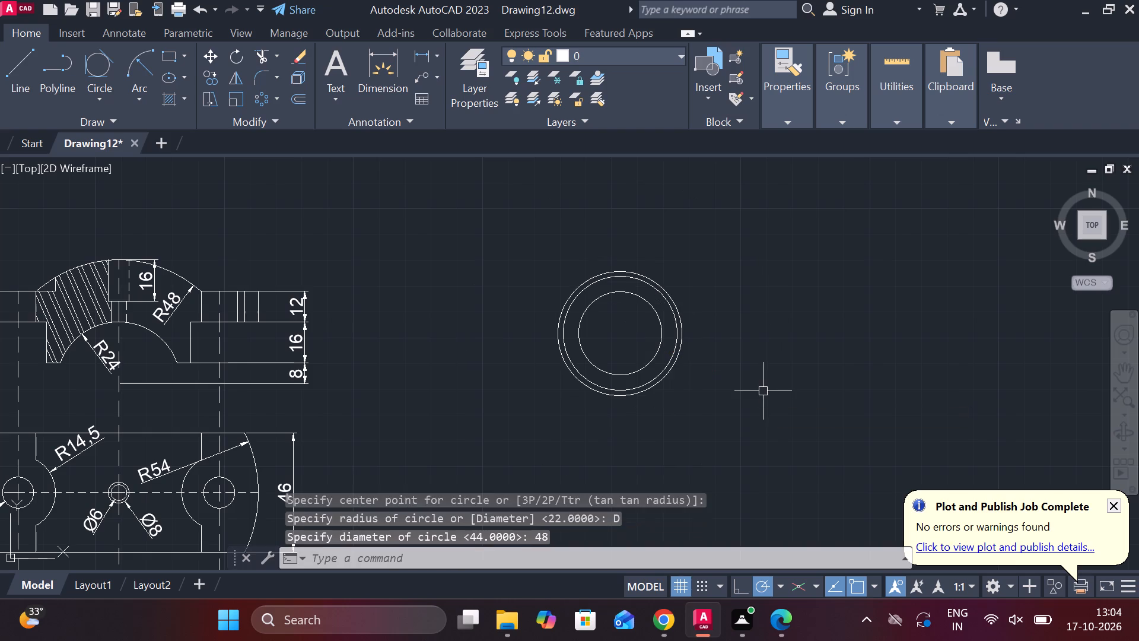
key(c)
key(space)
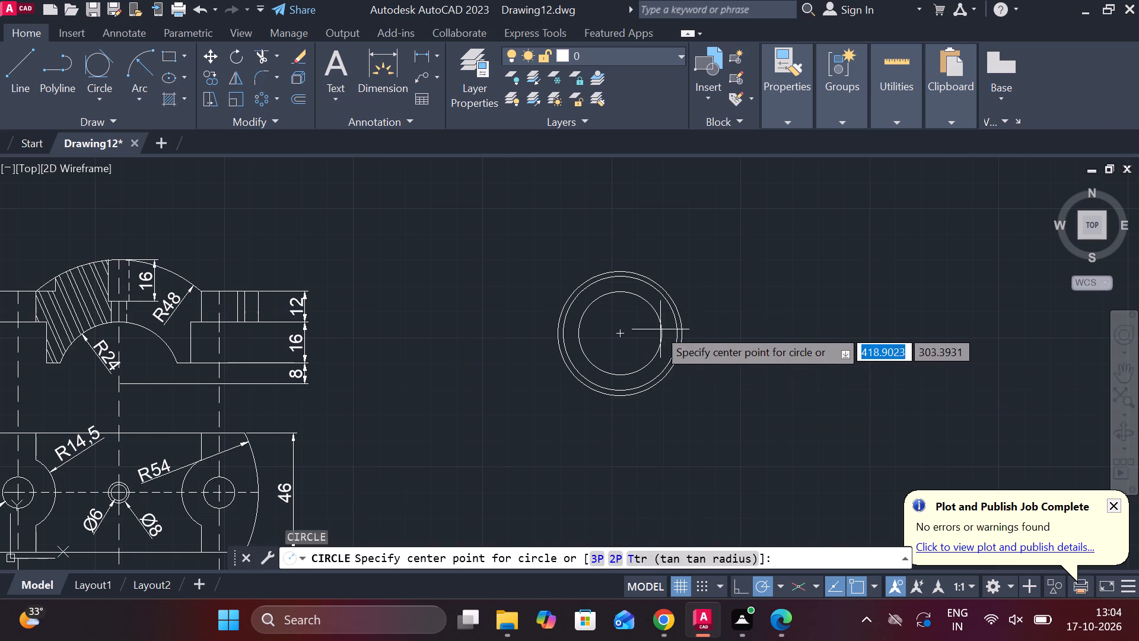
click(627, 329)
text(D)
key(space)
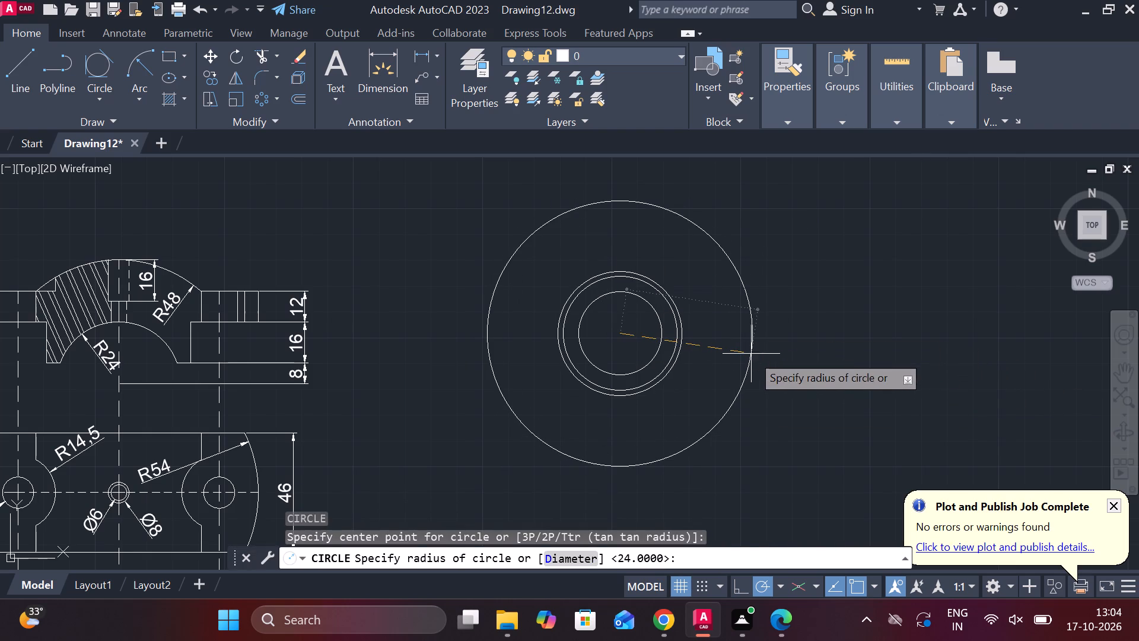
text(64)
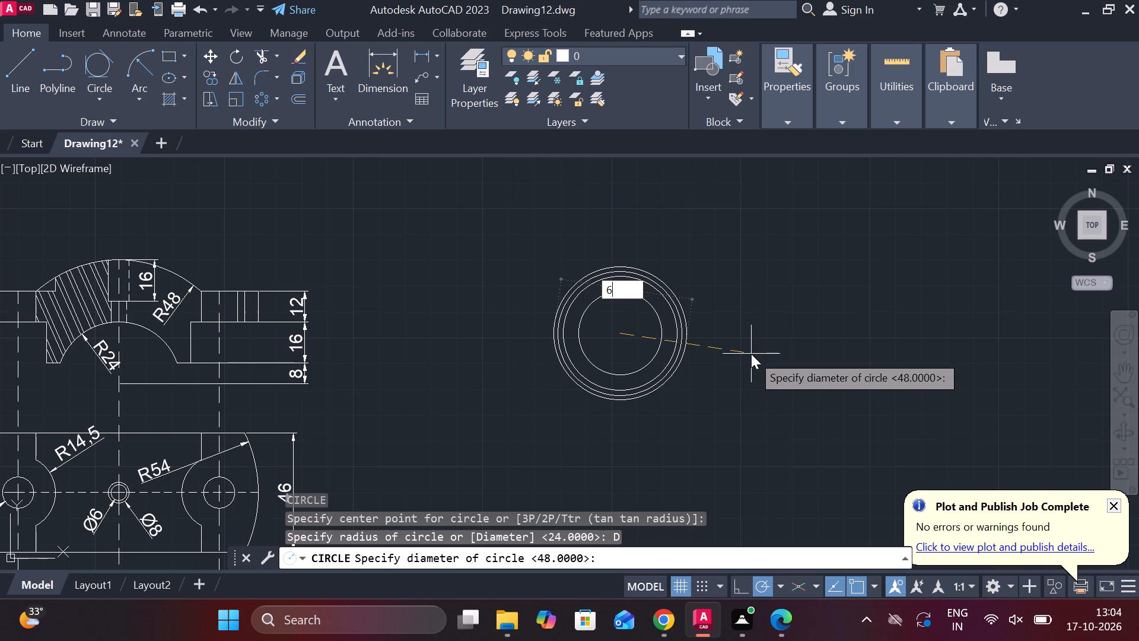
key(space)
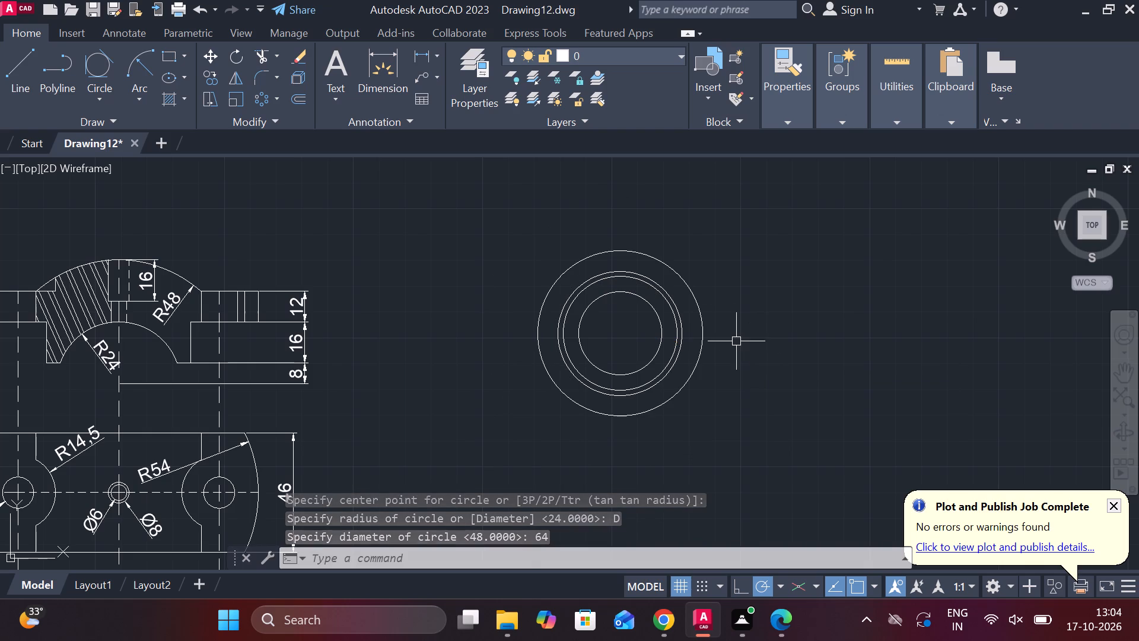
Draw a long horizontal line from the concentric circles' centre out to the right, well past the outer circle.
scroll(736, 341, down, 1)
middle_drag(743, 325, 772, 330)
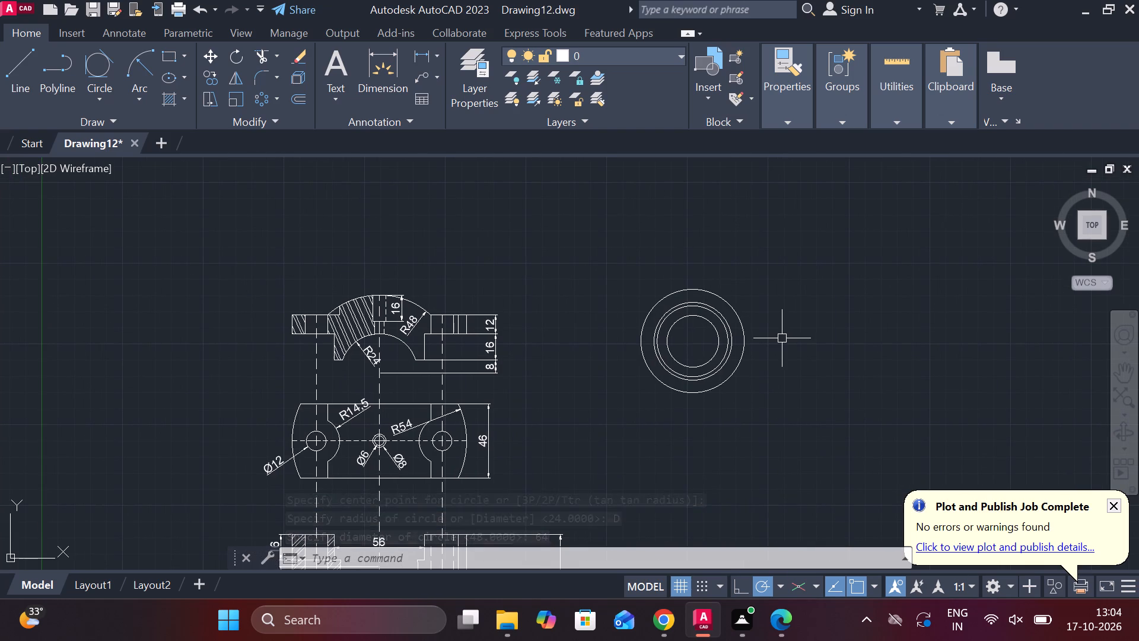
scroll(782, 338, up, 1)
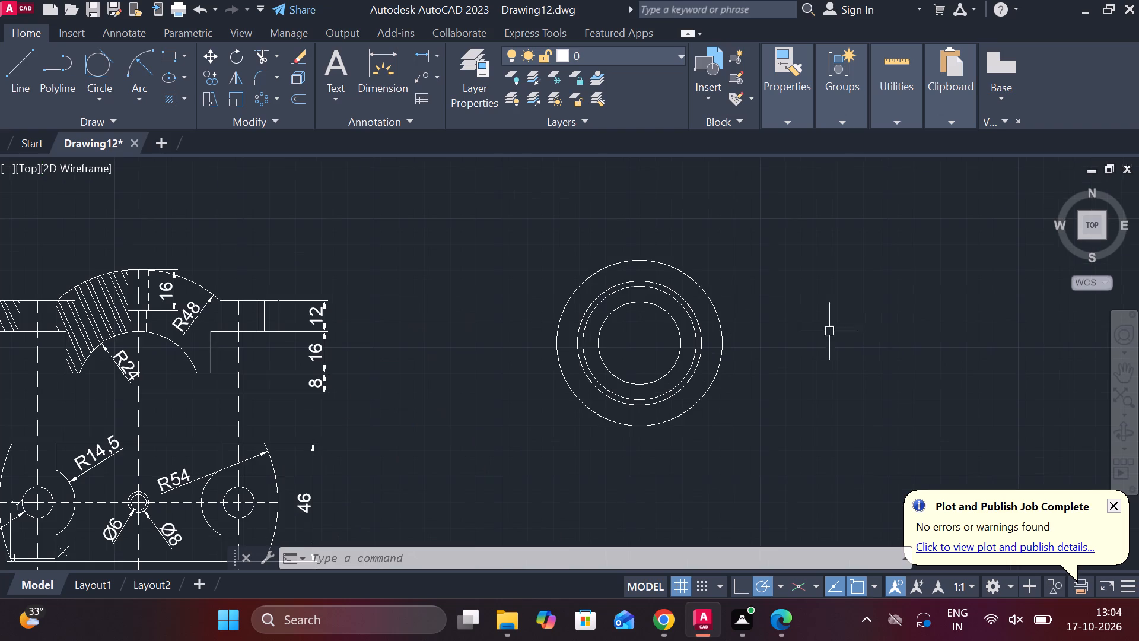
key(l)
key(Return)
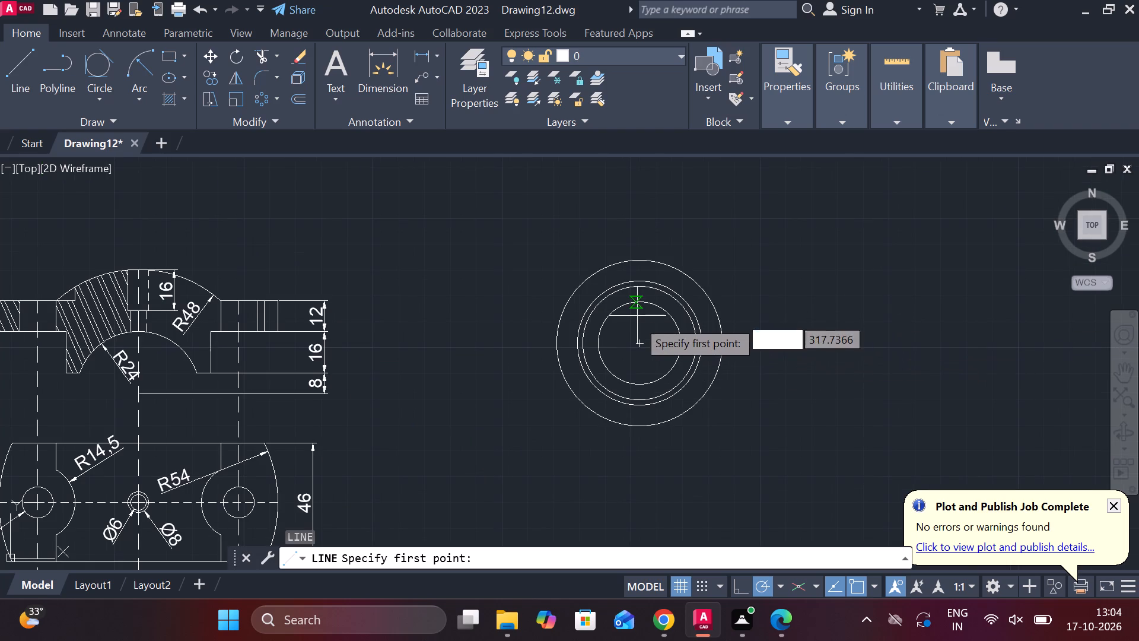
click(637, 344)
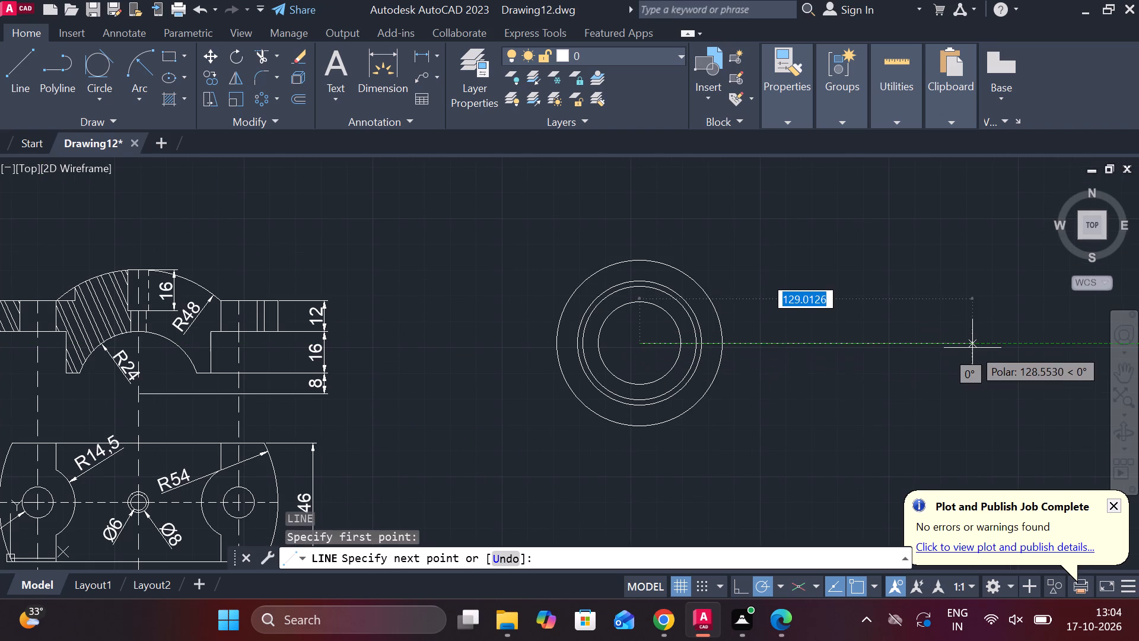
middle_drag(972, 348, 821, 328)
click(898, 325)
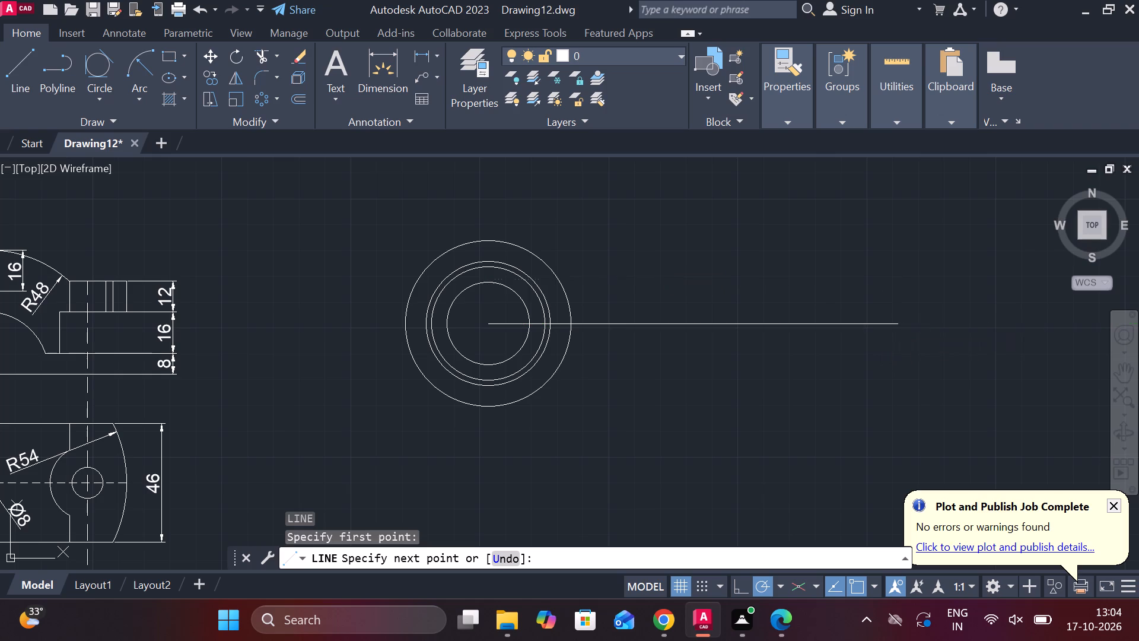
key(Escape)
middle_drag(780, 360, 790, 361)
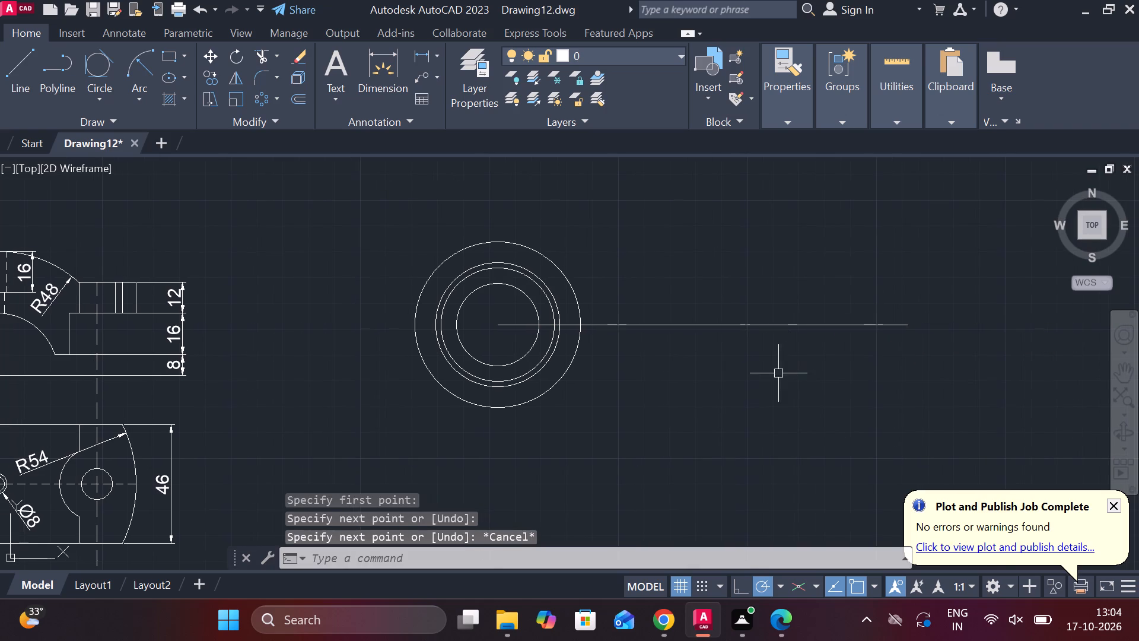
Lengthen the horizontal line's left end to about 60 beyond the circles' centre, for a total length of about 218.
middle_drag(678, 361, 774, 383)
click(741, 348)
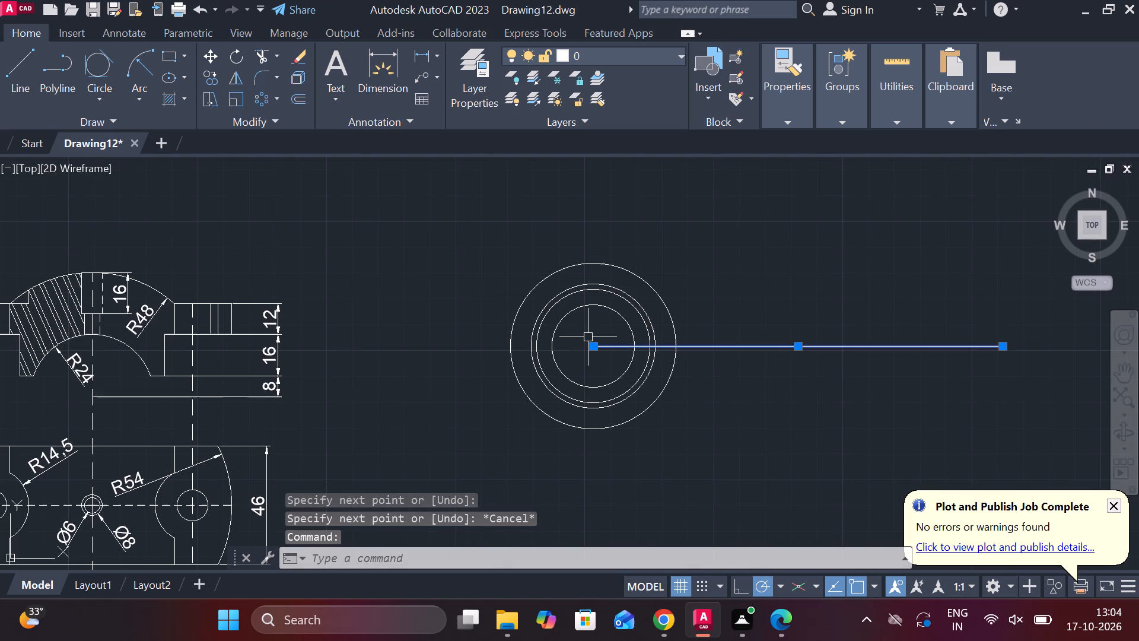
click(654, 398)
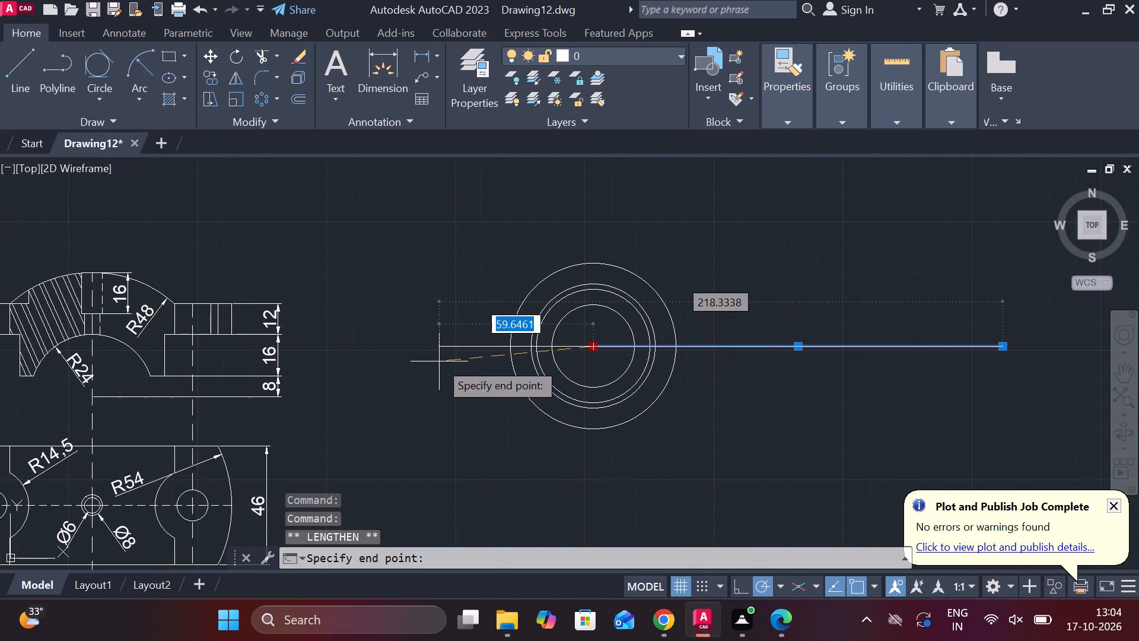
click(439, 361)
key(Escape)
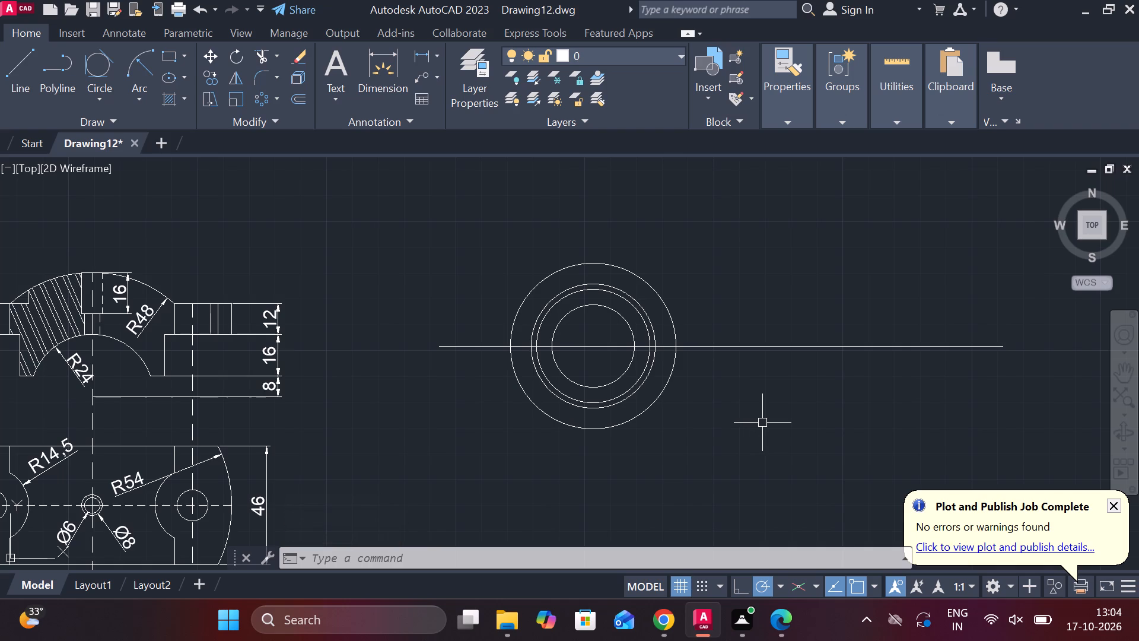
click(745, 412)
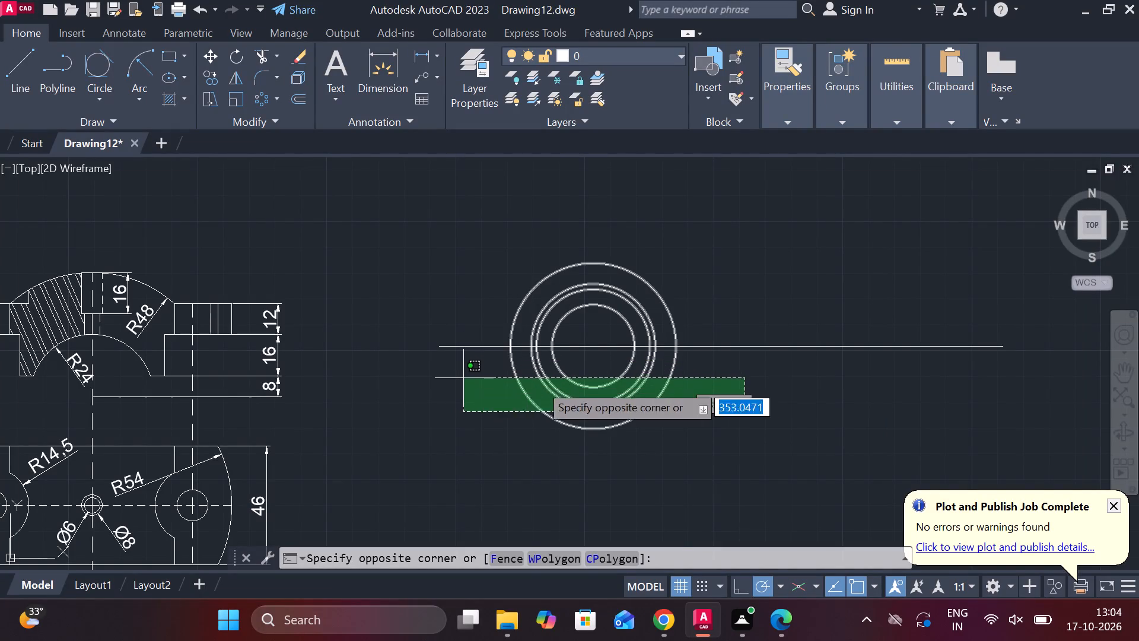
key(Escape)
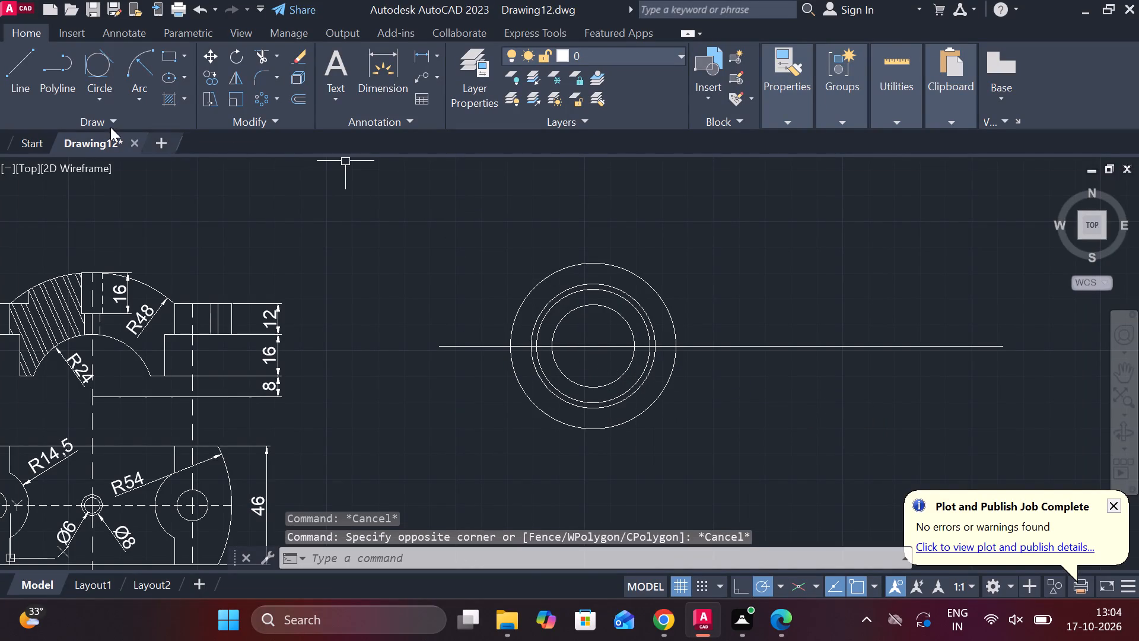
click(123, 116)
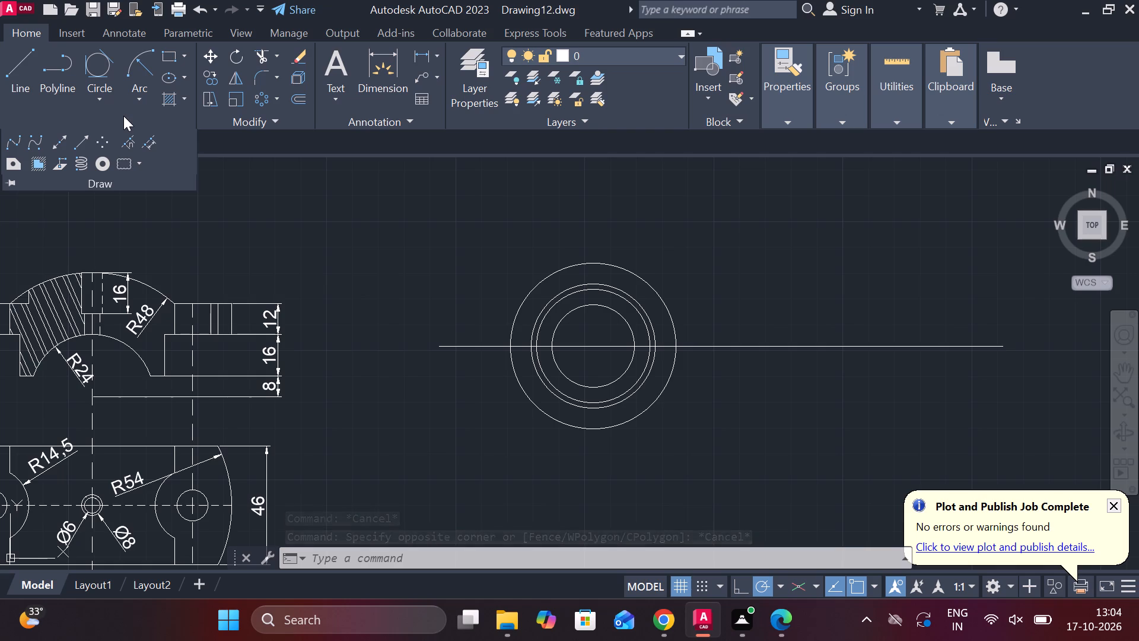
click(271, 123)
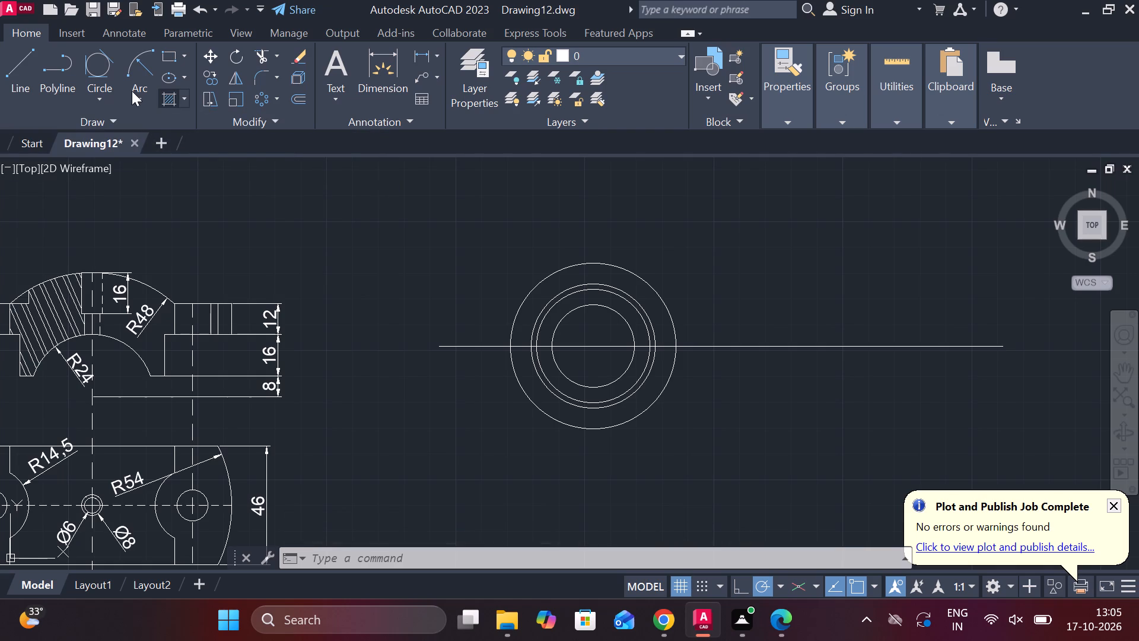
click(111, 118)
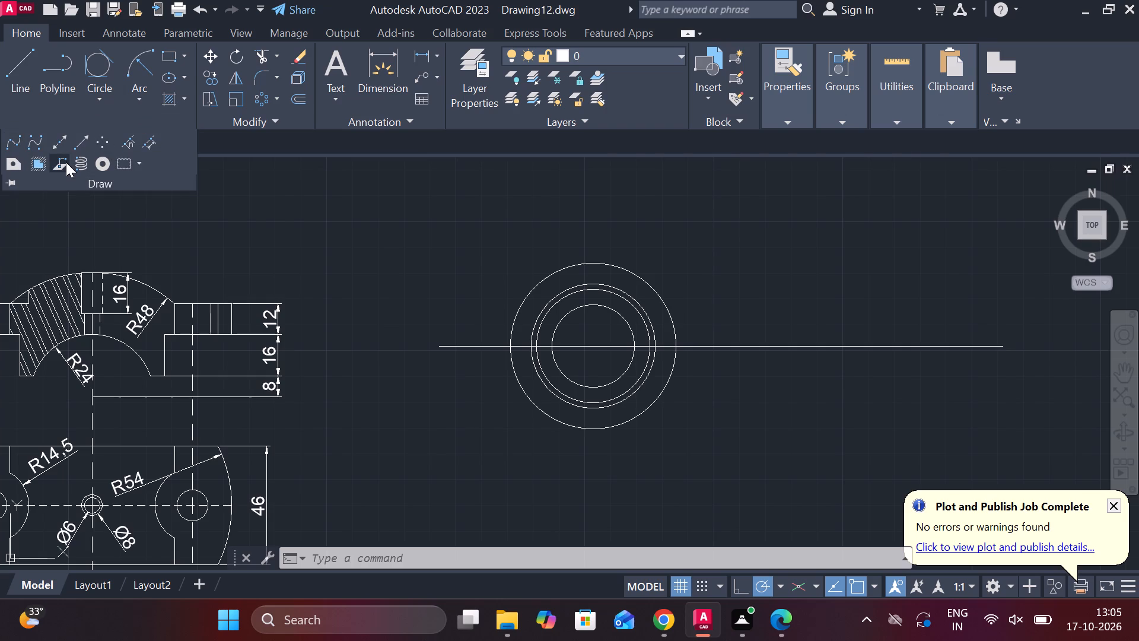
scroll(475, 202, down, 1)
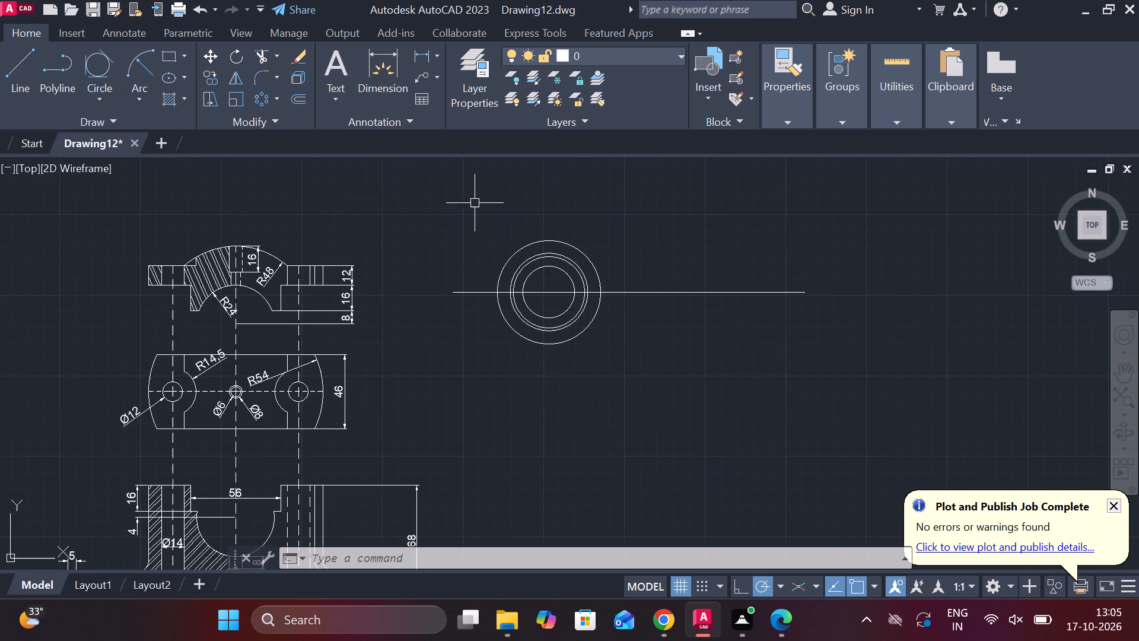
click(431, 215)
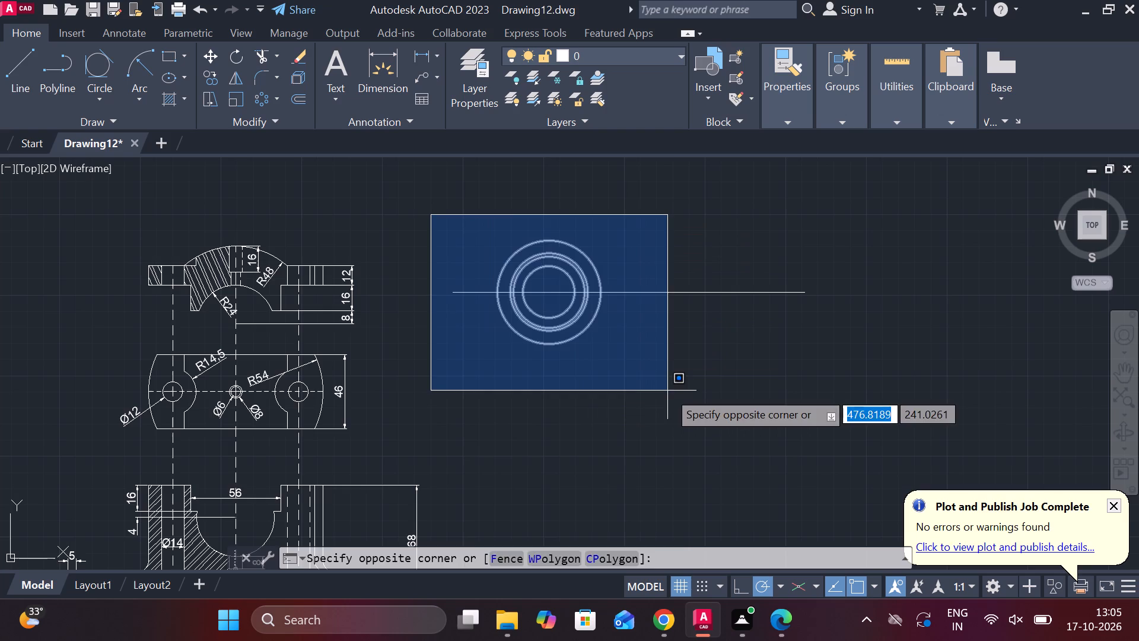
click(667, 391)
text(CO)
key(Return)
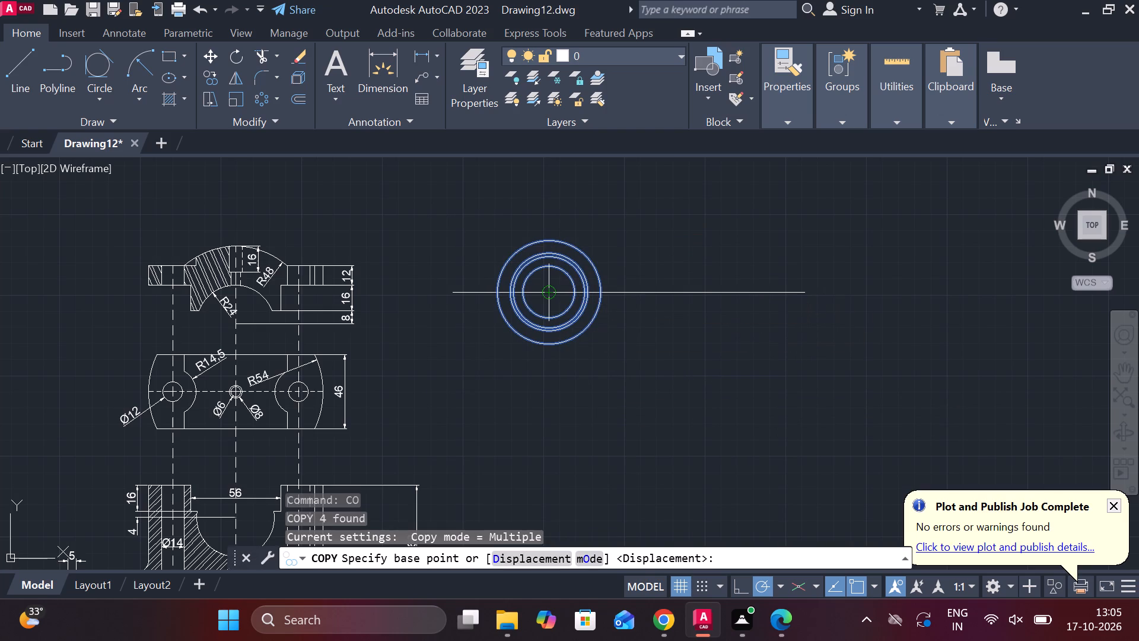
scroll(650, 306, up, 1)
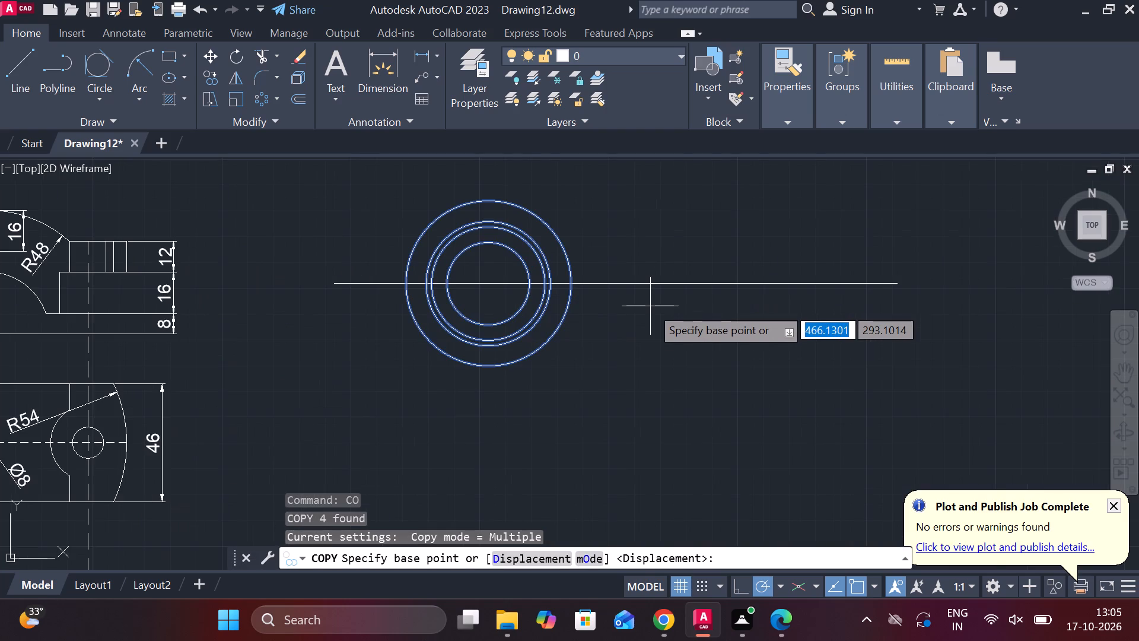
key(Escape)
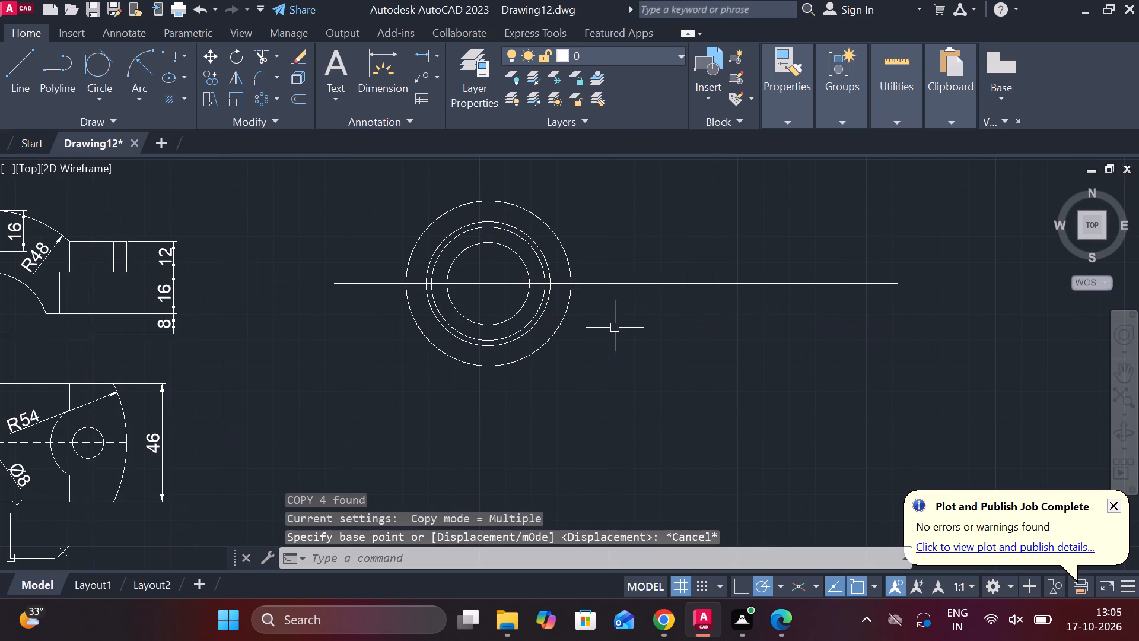
Trim away the lower halves of the four concentric circles below the long horizontal line.
text(TR)
key(space)
drag(605, 320, 446, 319)
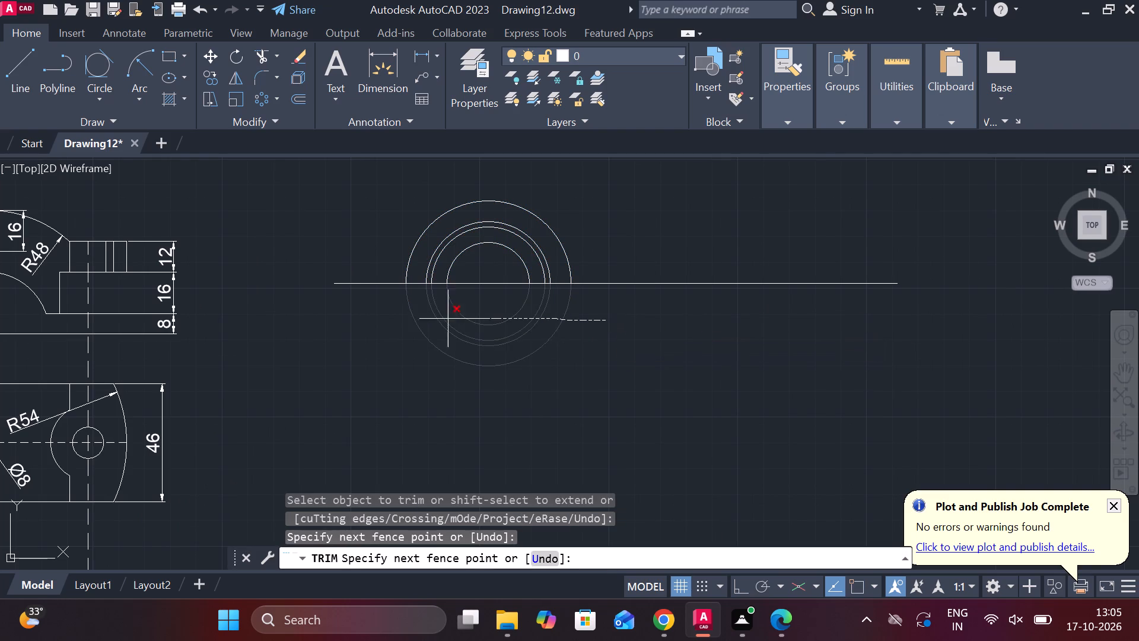
drag(446, 319, 399, 320)
middle_drag(496, 332, 499, 352)
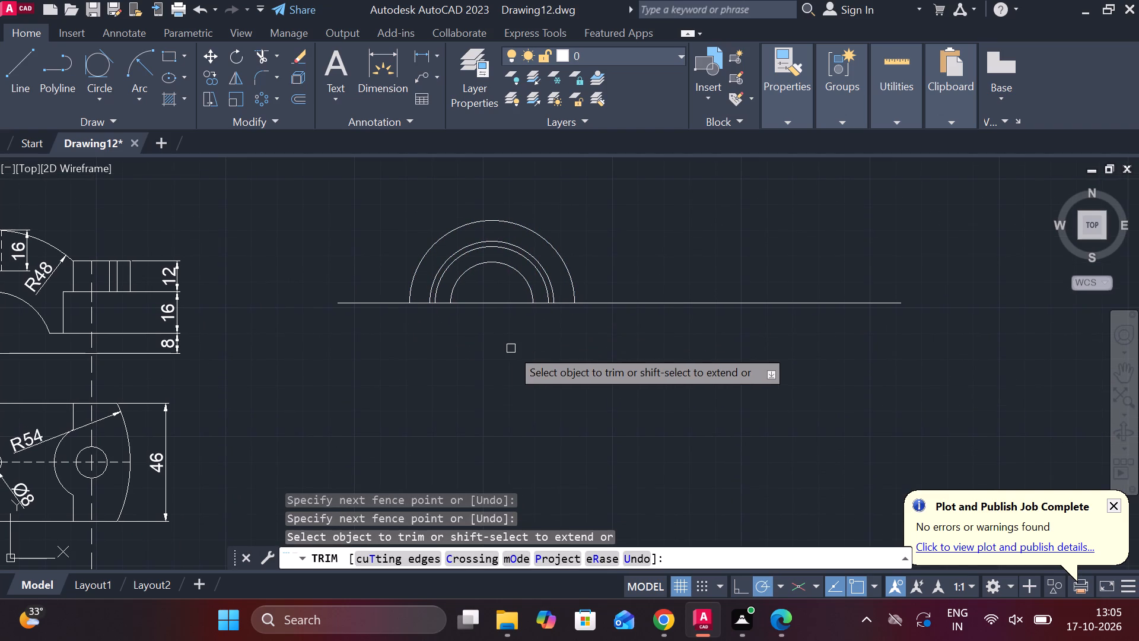
middle_drag(511, 348, 461, 405)
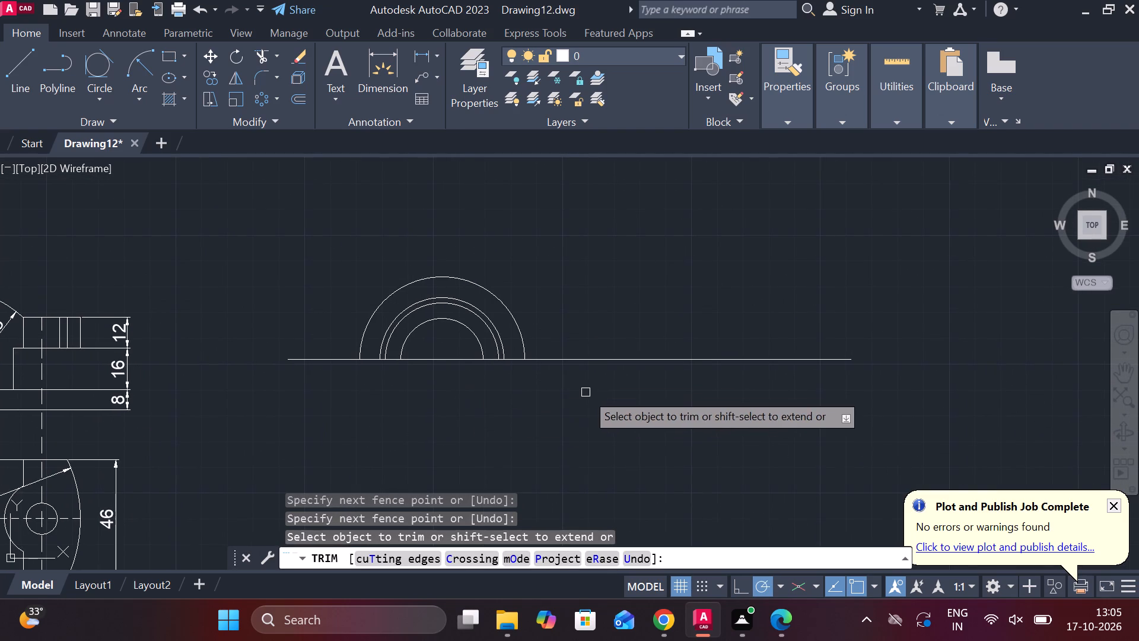
key(Escape)
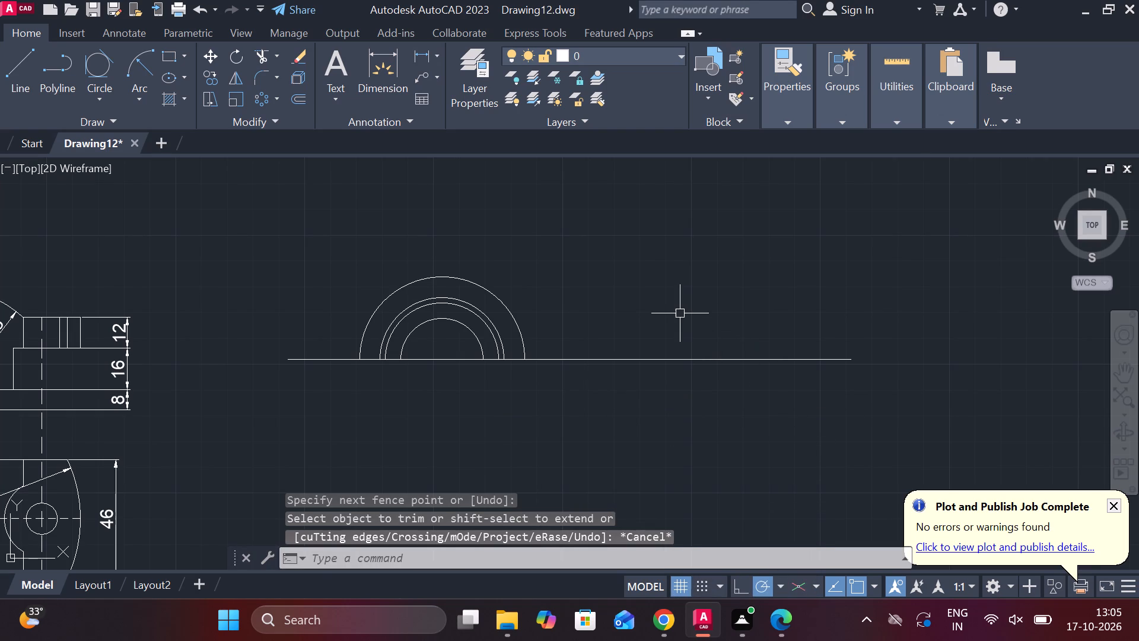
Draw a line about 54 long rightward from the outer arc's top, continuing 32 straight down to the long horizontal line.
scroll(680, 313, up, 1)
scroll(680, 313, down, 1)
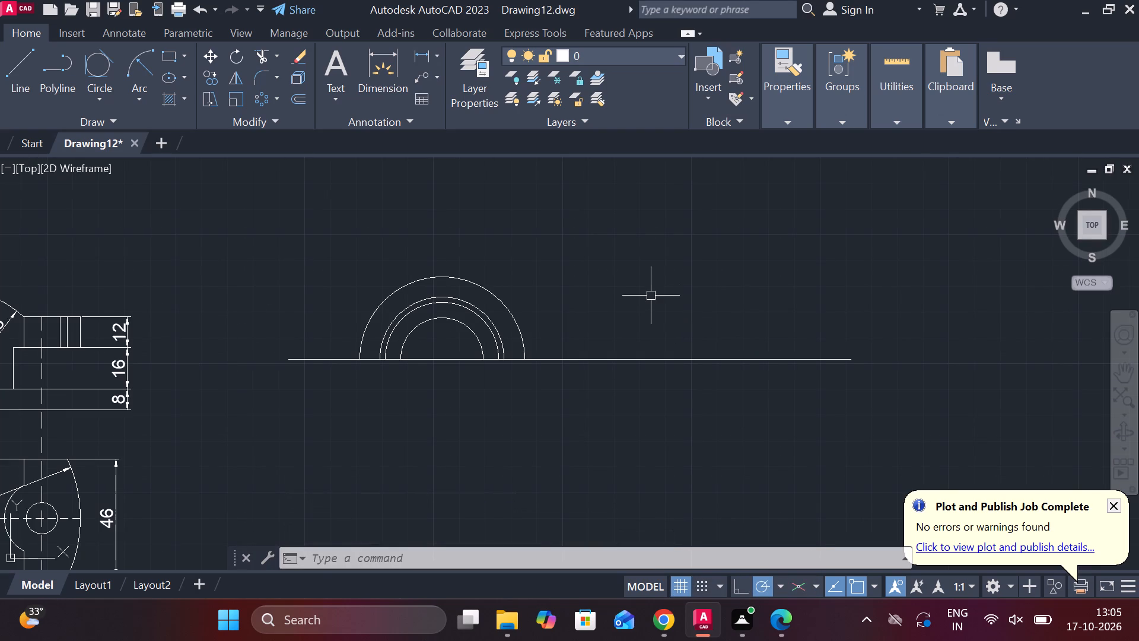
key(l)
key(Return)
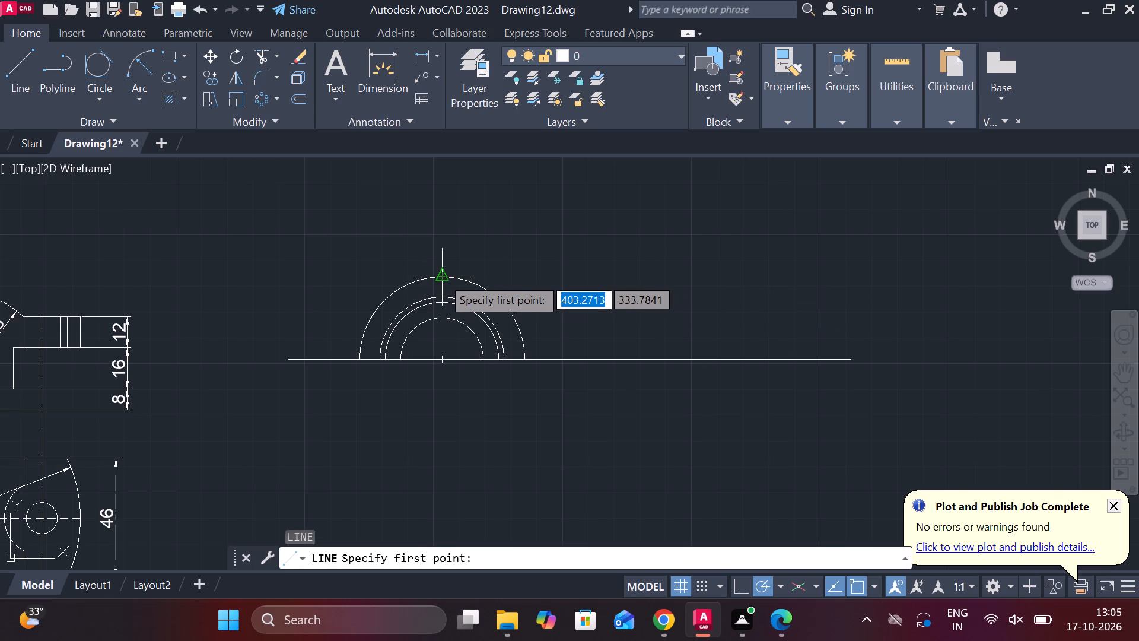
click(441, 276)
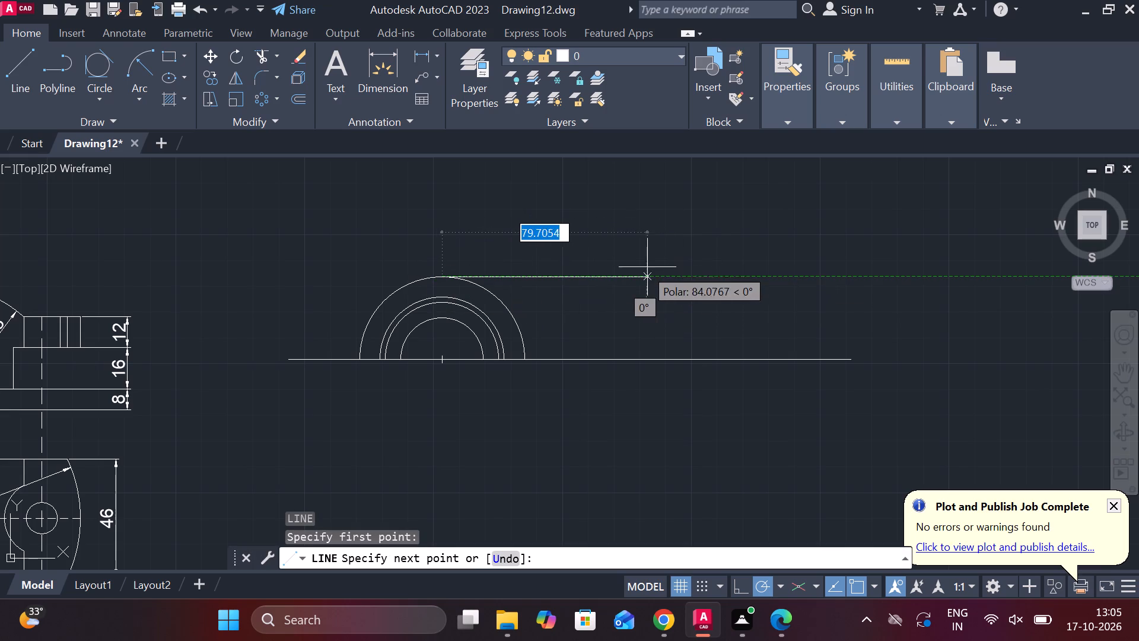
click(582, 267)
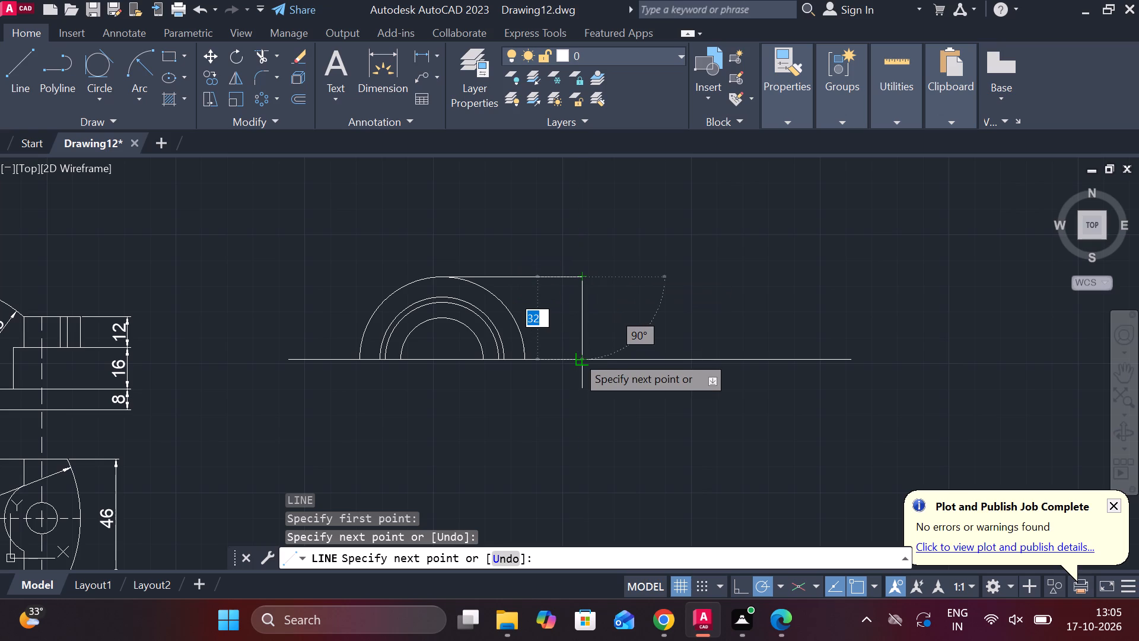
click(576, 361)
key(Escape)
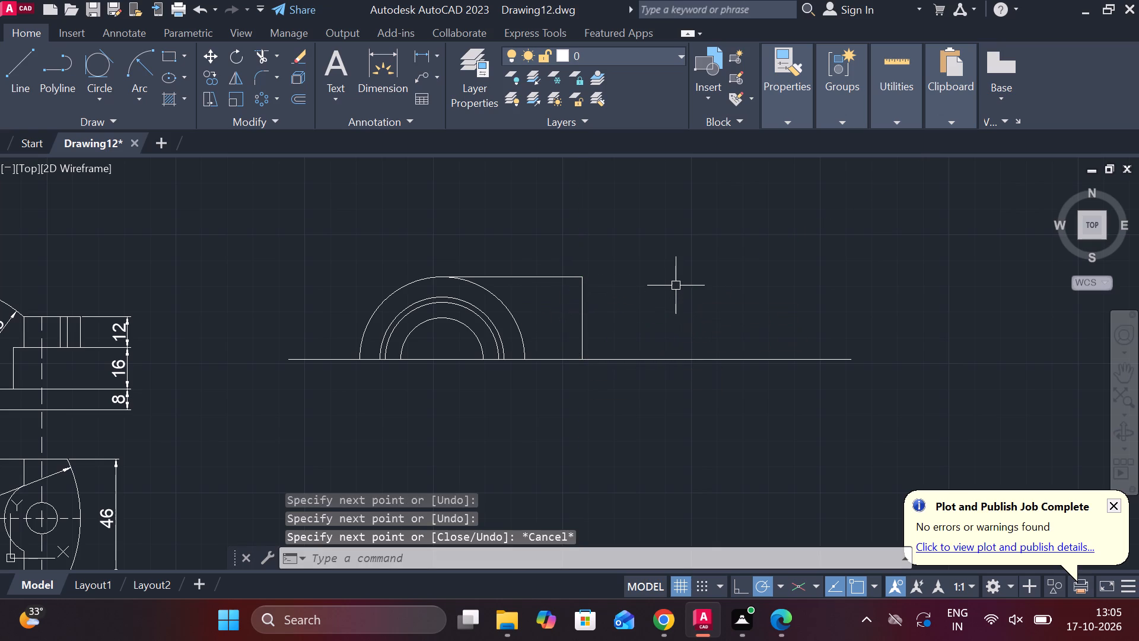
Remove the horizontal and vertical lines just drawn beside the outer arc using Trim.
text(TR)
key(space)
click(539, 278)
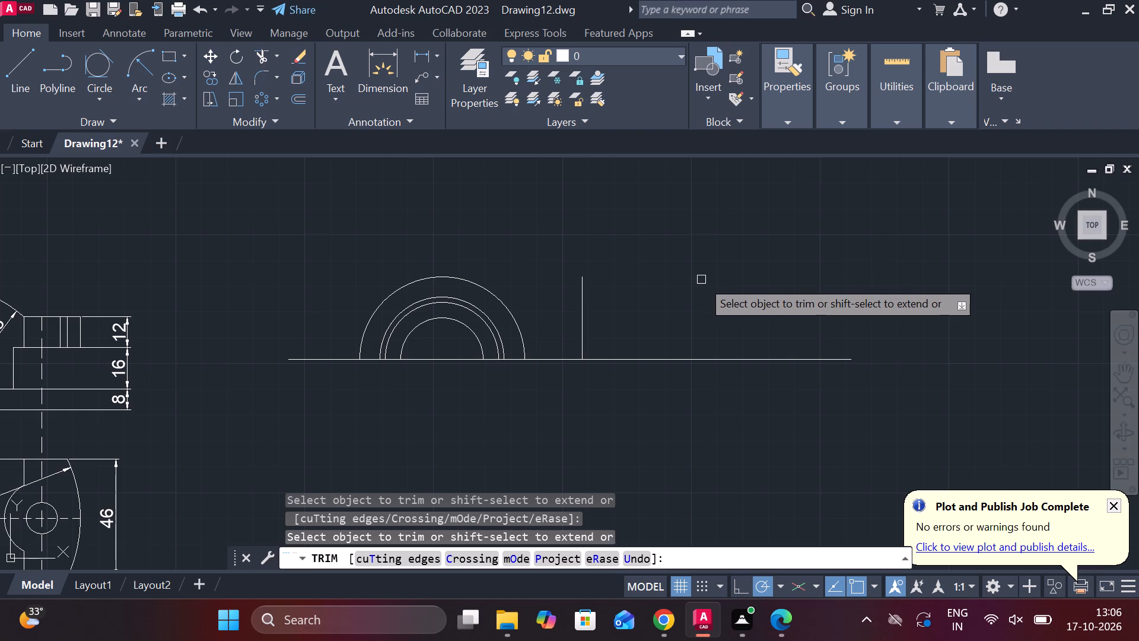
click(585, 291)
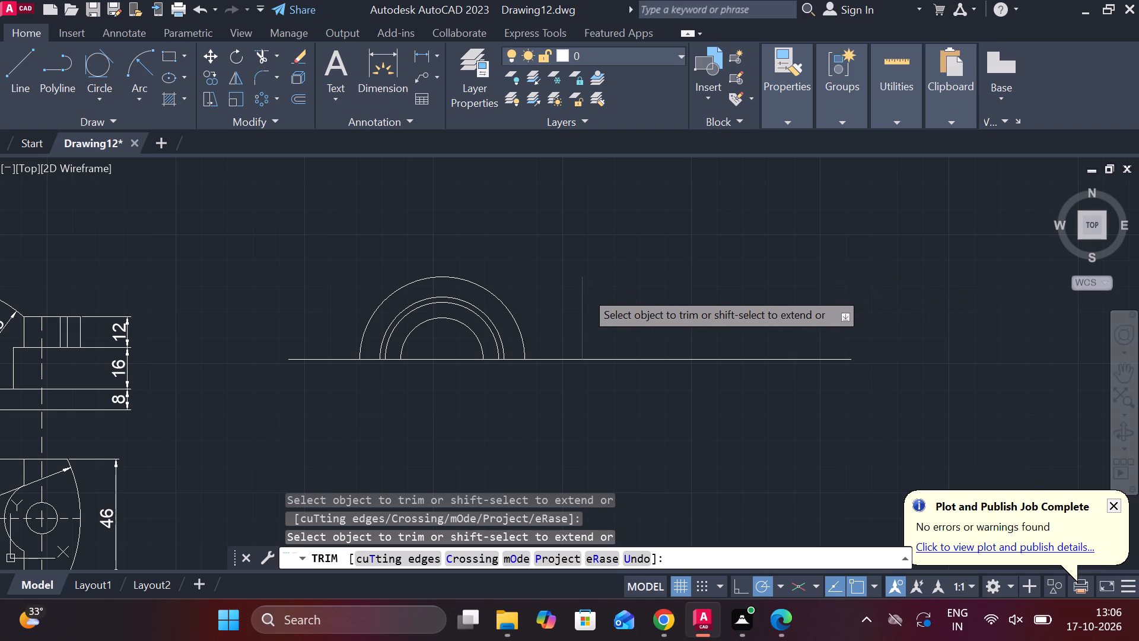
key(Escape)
Draw a vertical line crossing the long horizontal line, well to the right of the half circles.
key(l)
key(Return)
click(705, 280)
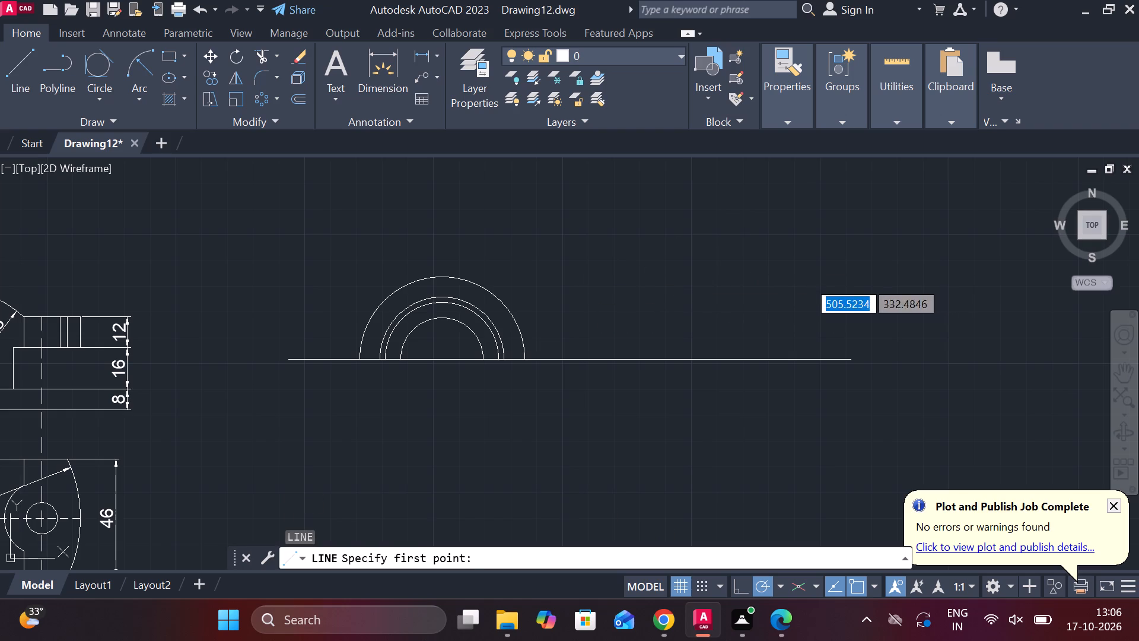
click(698, 423)
key(Escape)
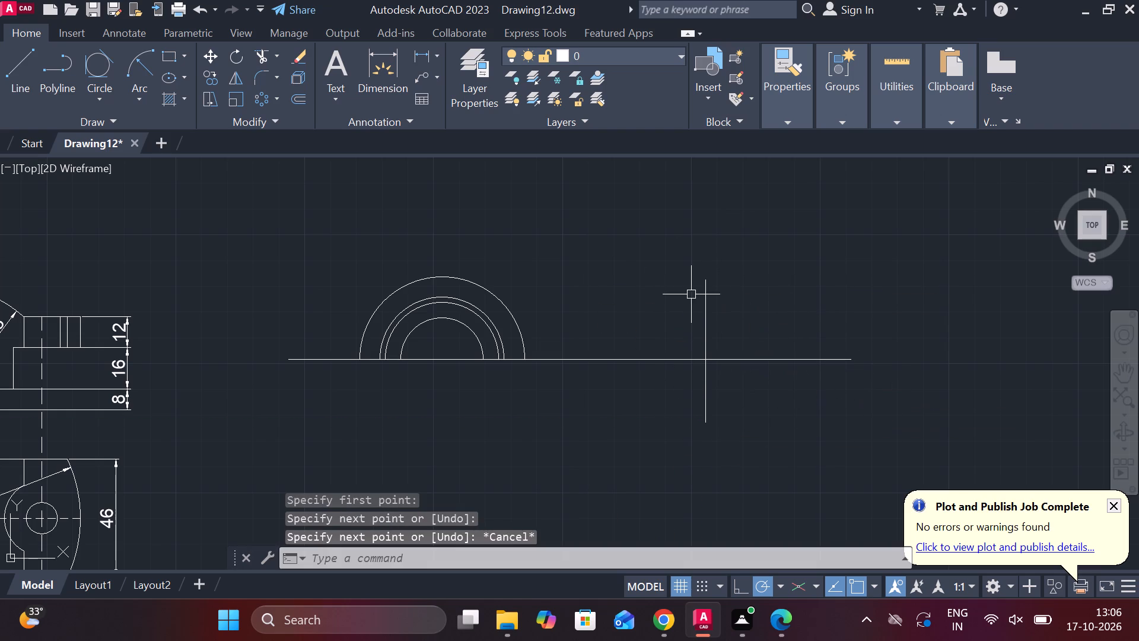
Offset the vertical line by 32 to each side.
click(702, 304)
key(o)
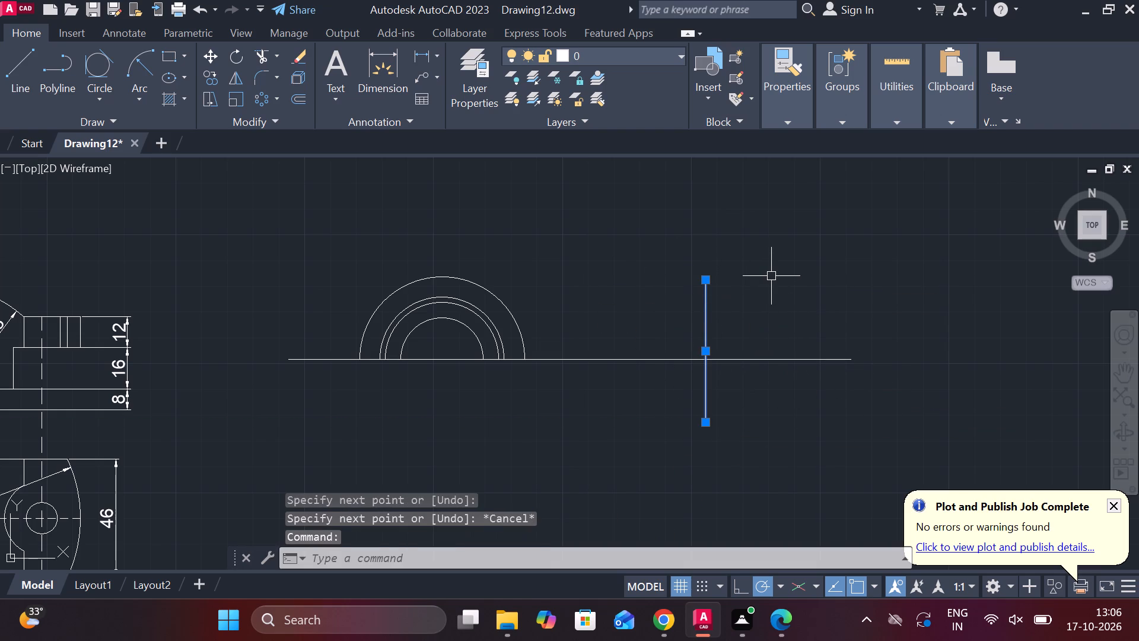
key(Return)
key(Return)
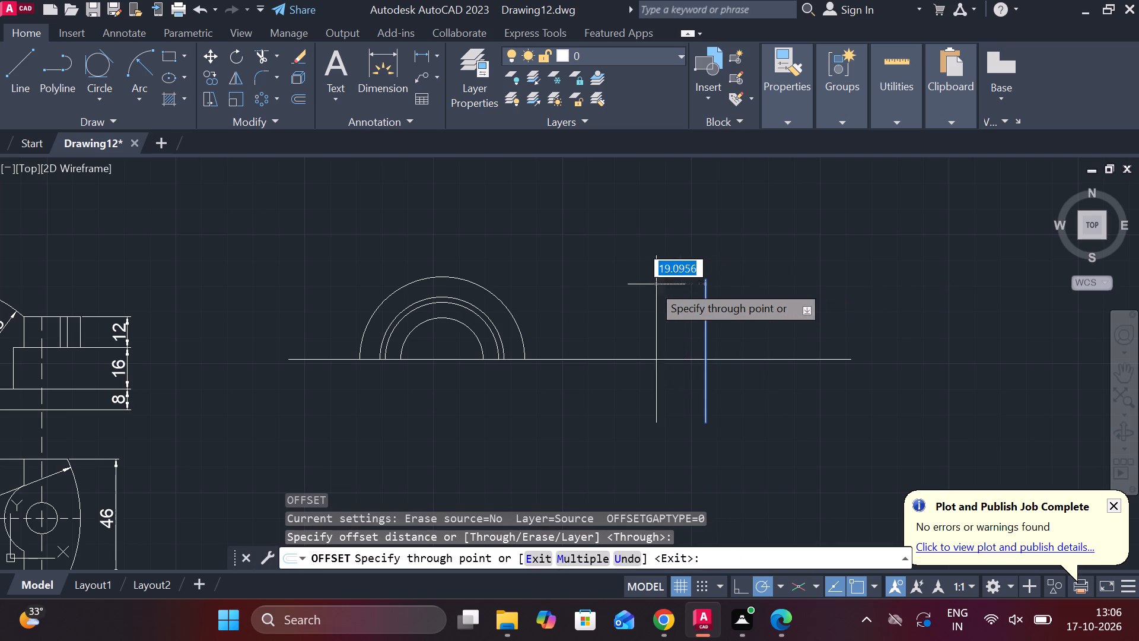
text(32)
key(space)
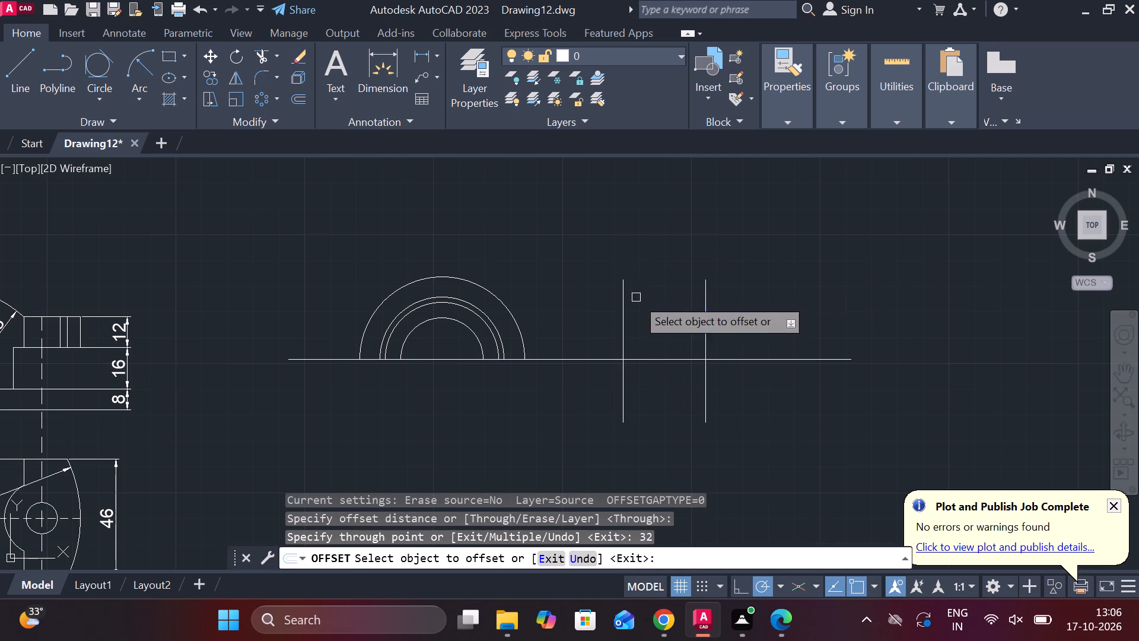
click(708, 301)
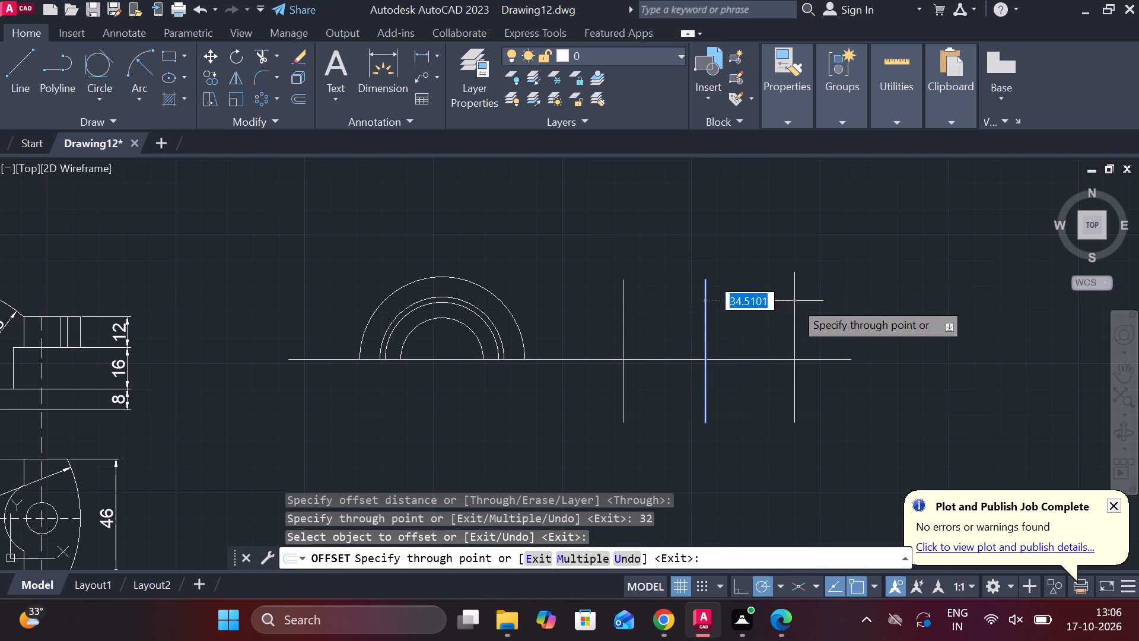
text(32)
key(space)
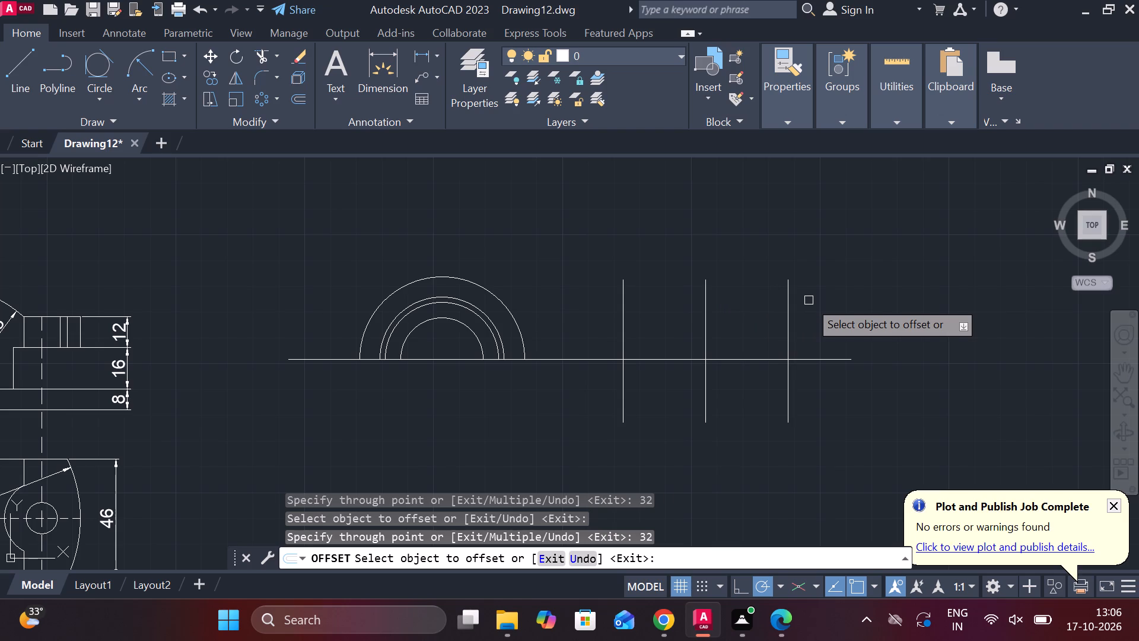
Offset the middle vertical line by 23 to each side.
click(704, 316)
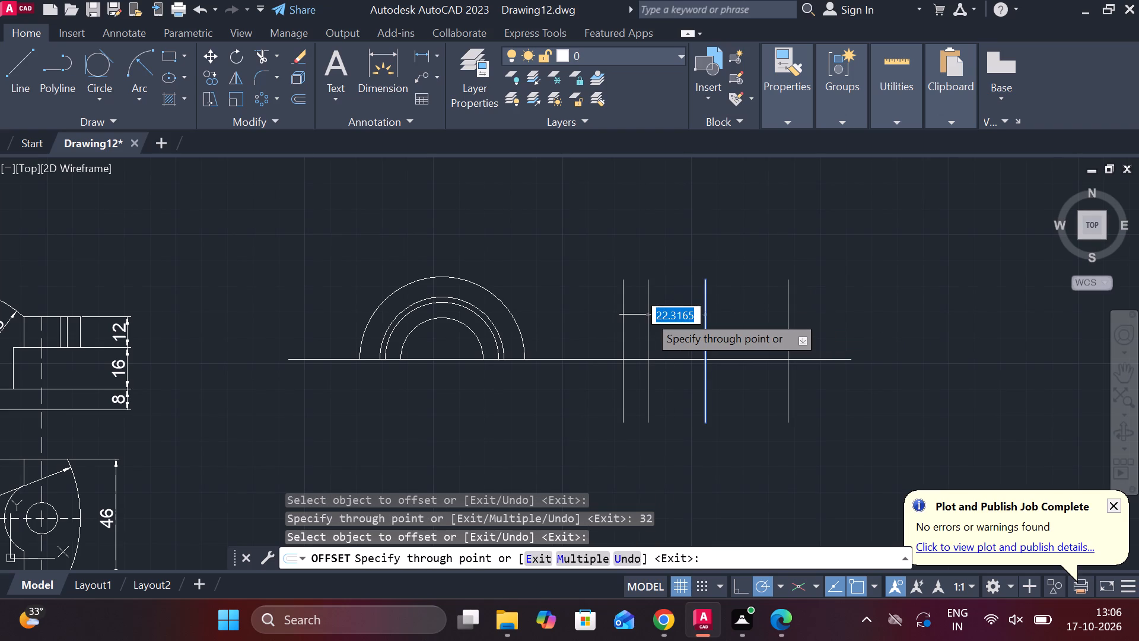
text(23)
key(space)
click(705, 318)
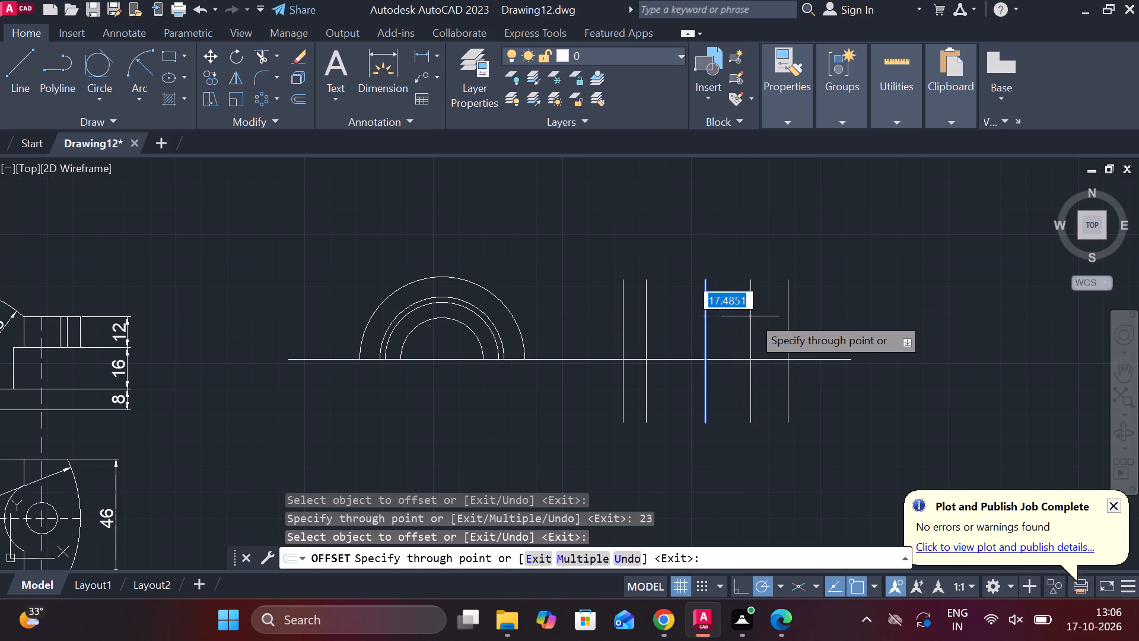
text(23)
key(space)
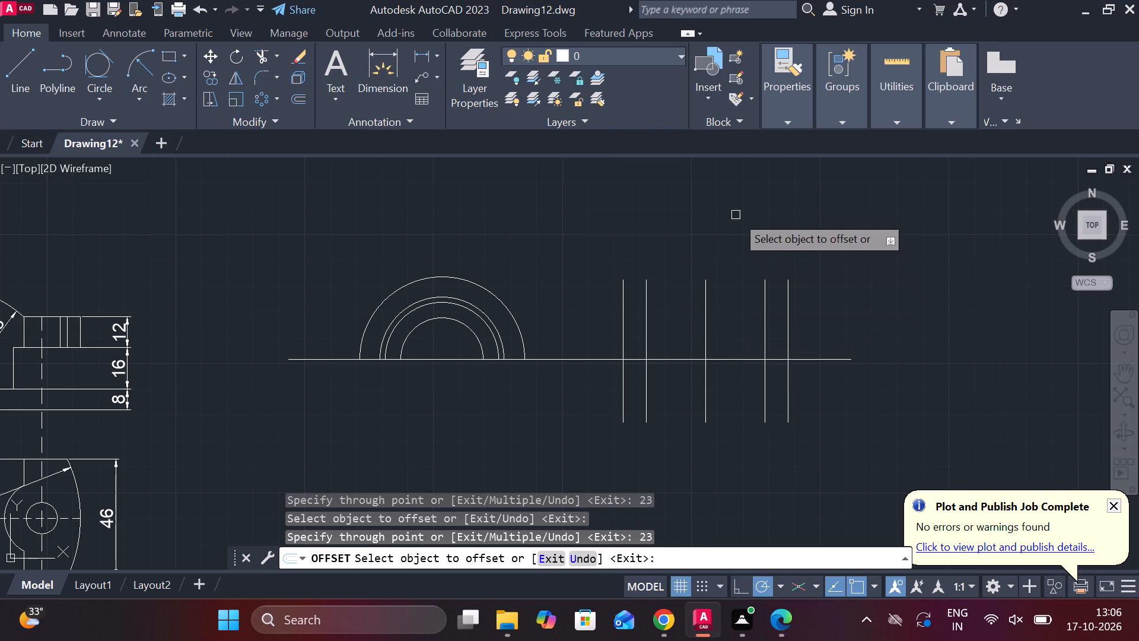
key(Escape)
Draw a vertical centre line about 42 long from above the outer arc down to the half circles' centre.
key(l)
key(Return)
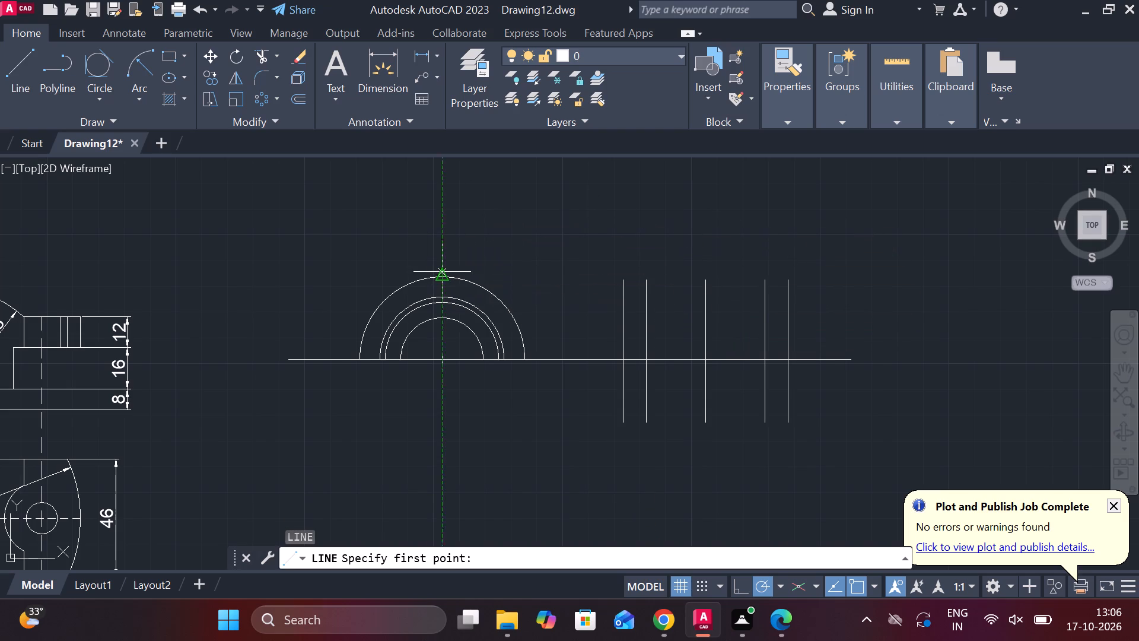
click(447, 252)
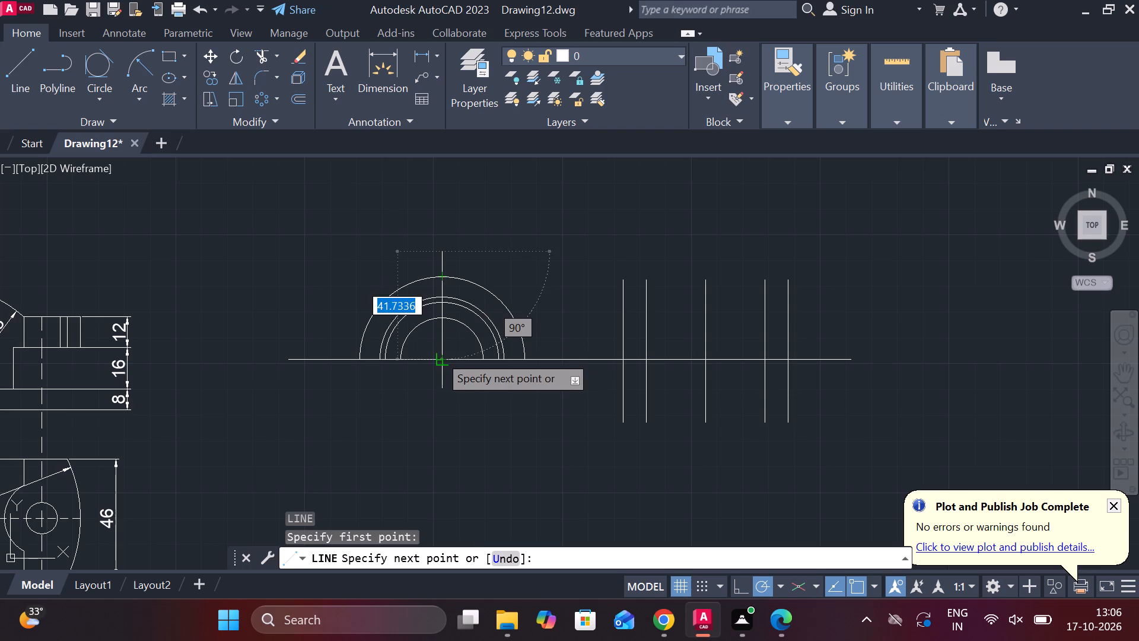
click(438, 354)
key(Escape)
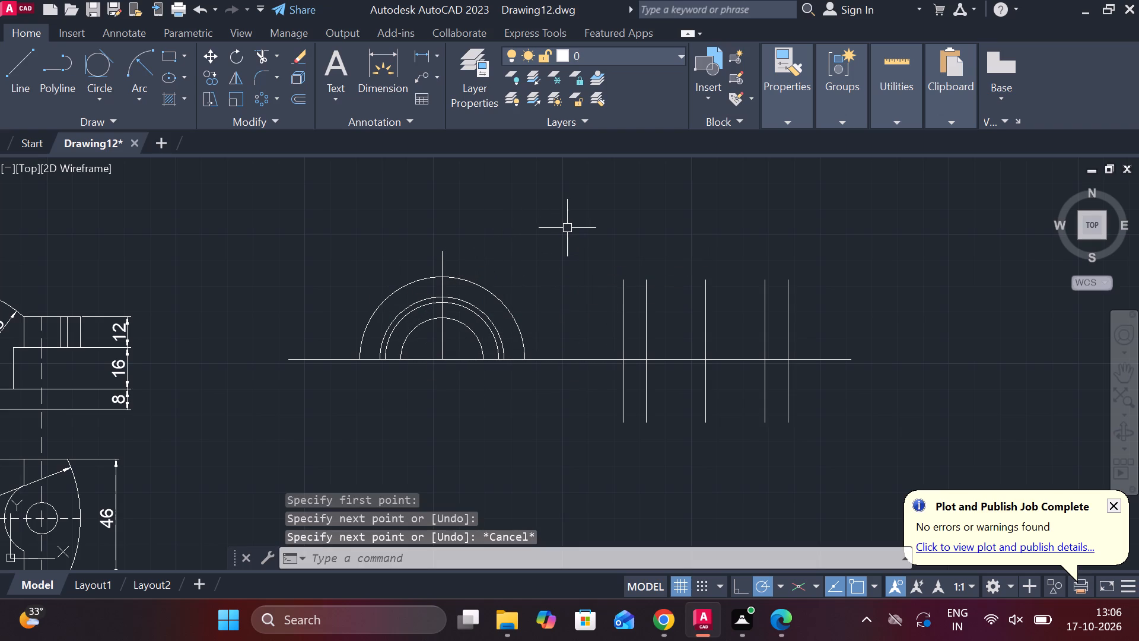
Join the upper ends of the two leftmost offset vertical lines with a short horizontal line.
scroll(475, 304, up, 1)
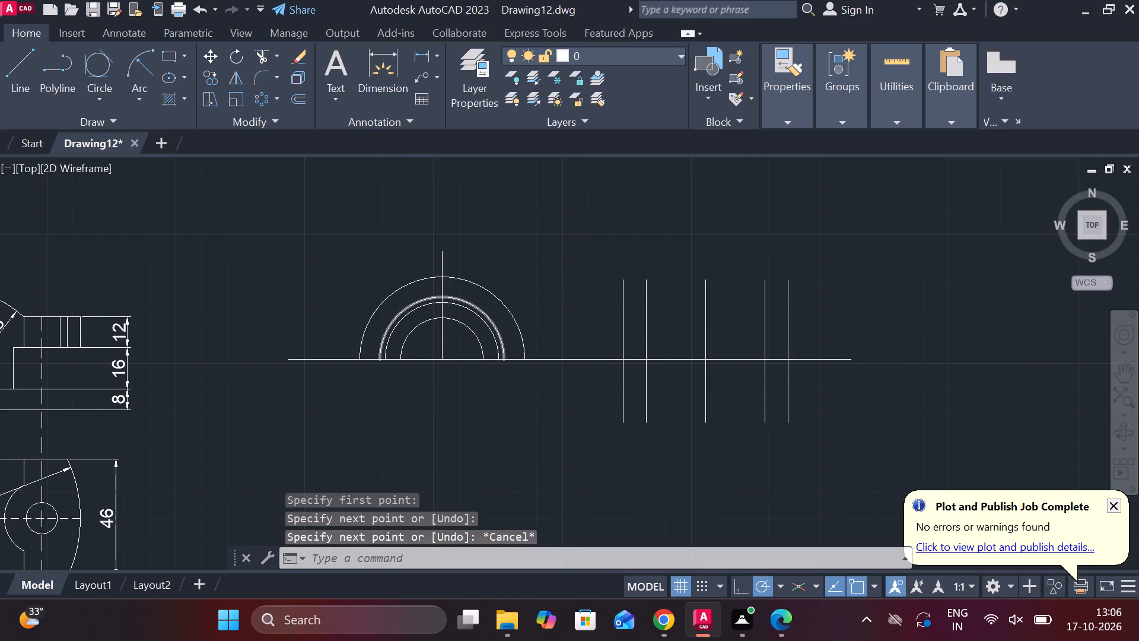
scroll(475, 304, up, 1)
scroll(460, 288, down, 1)
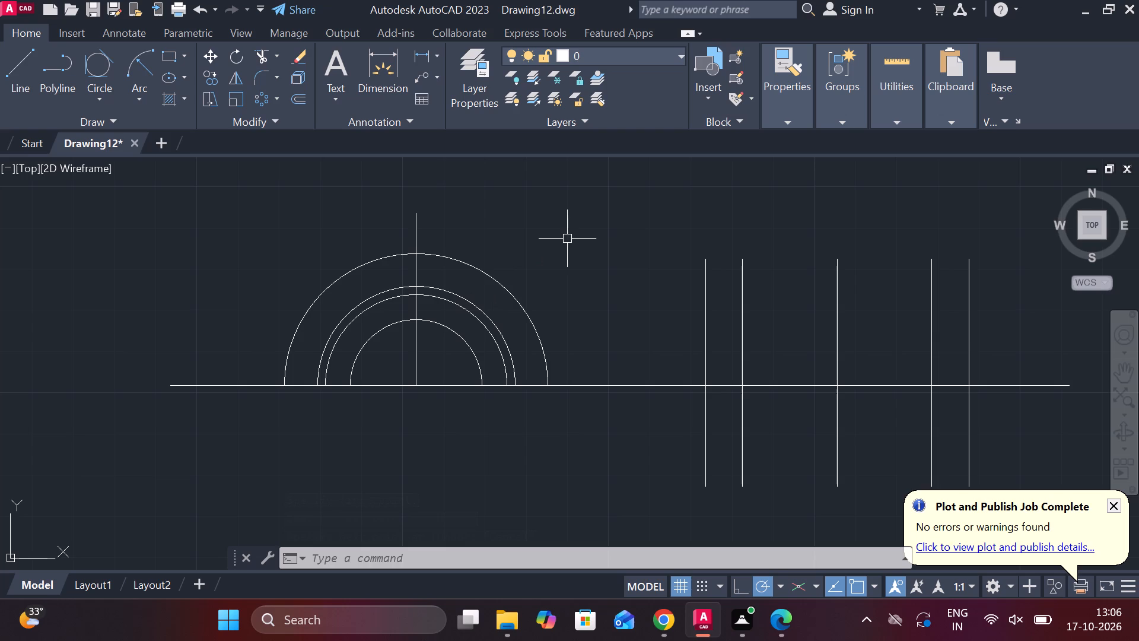
middle_drag(725, 252, 685, 250)
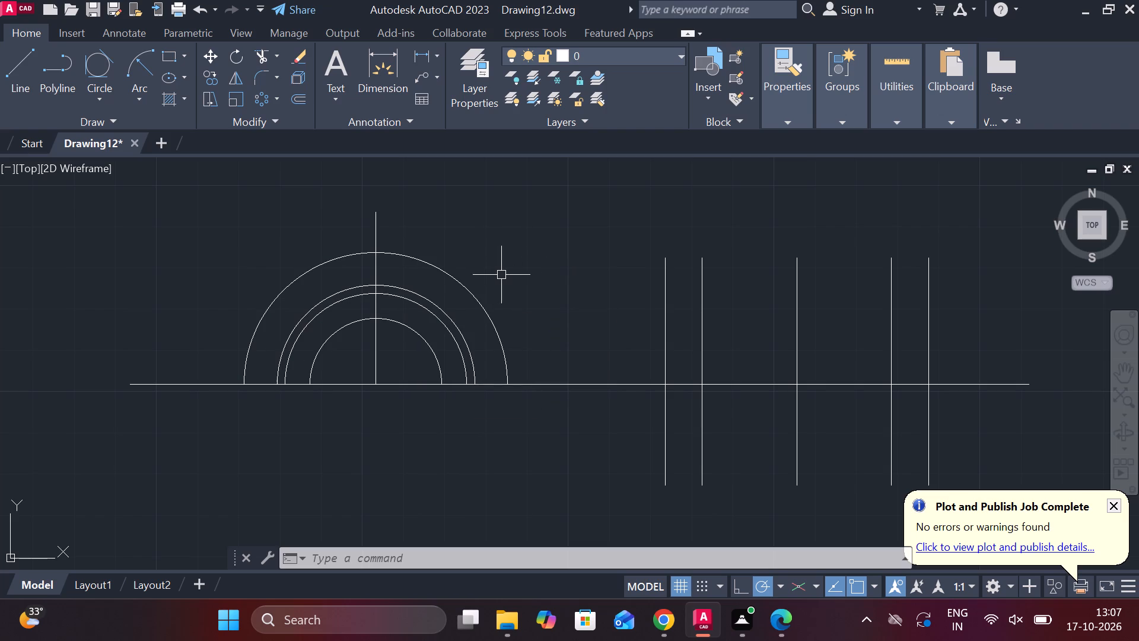
key(Escape)
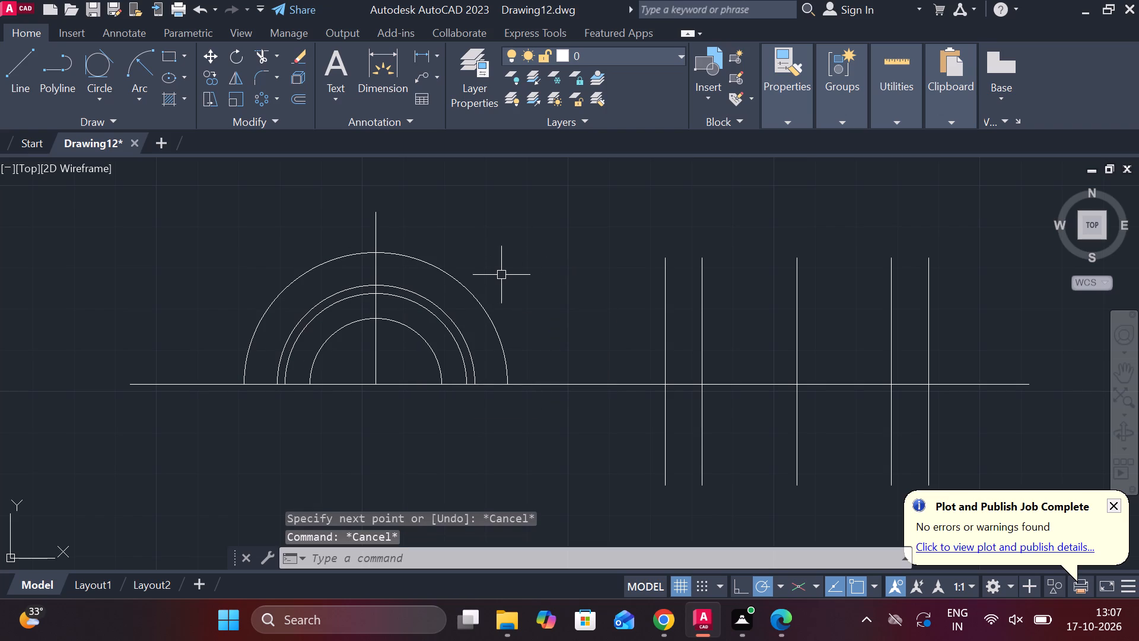
middle_drag(561, 275, 434, 275)
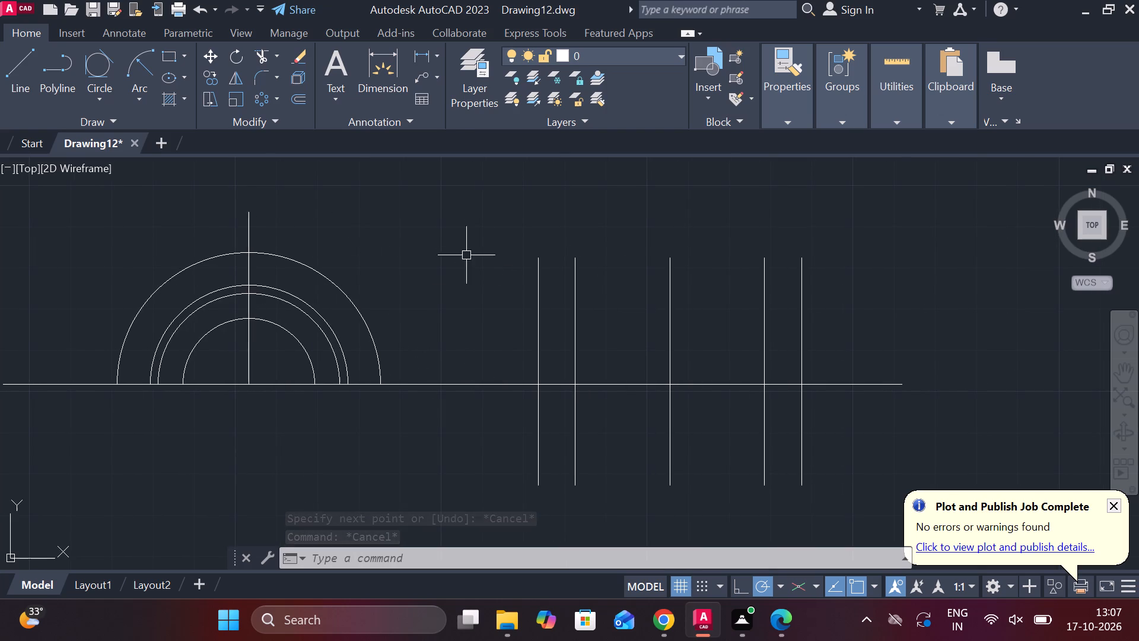
key(l)
key(Return)
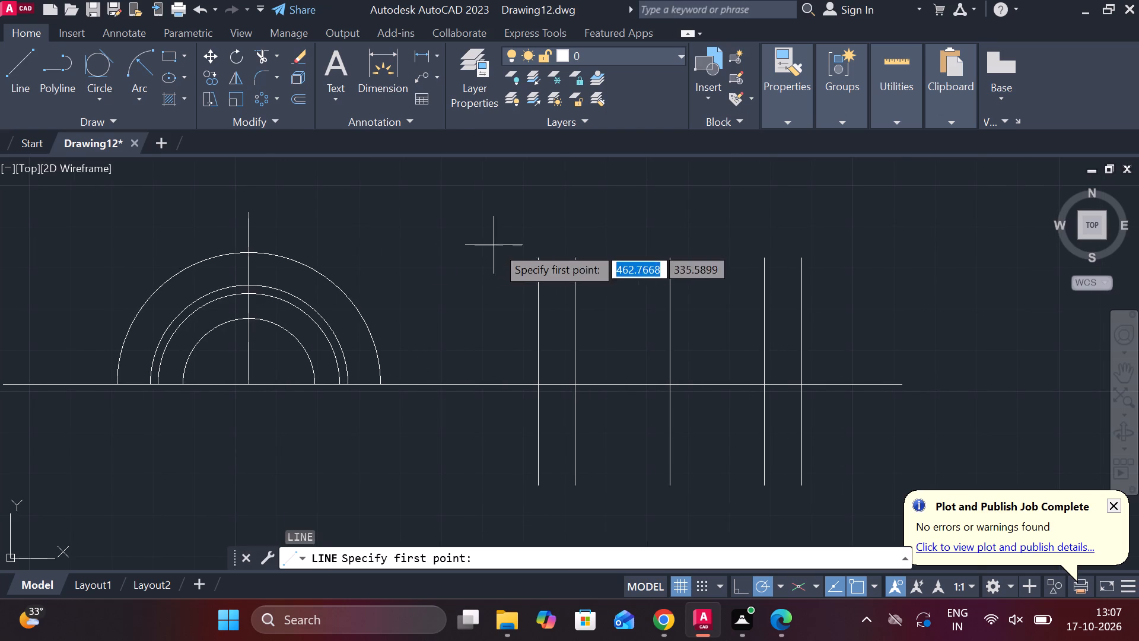
click(544, 255)
click(574, 255)
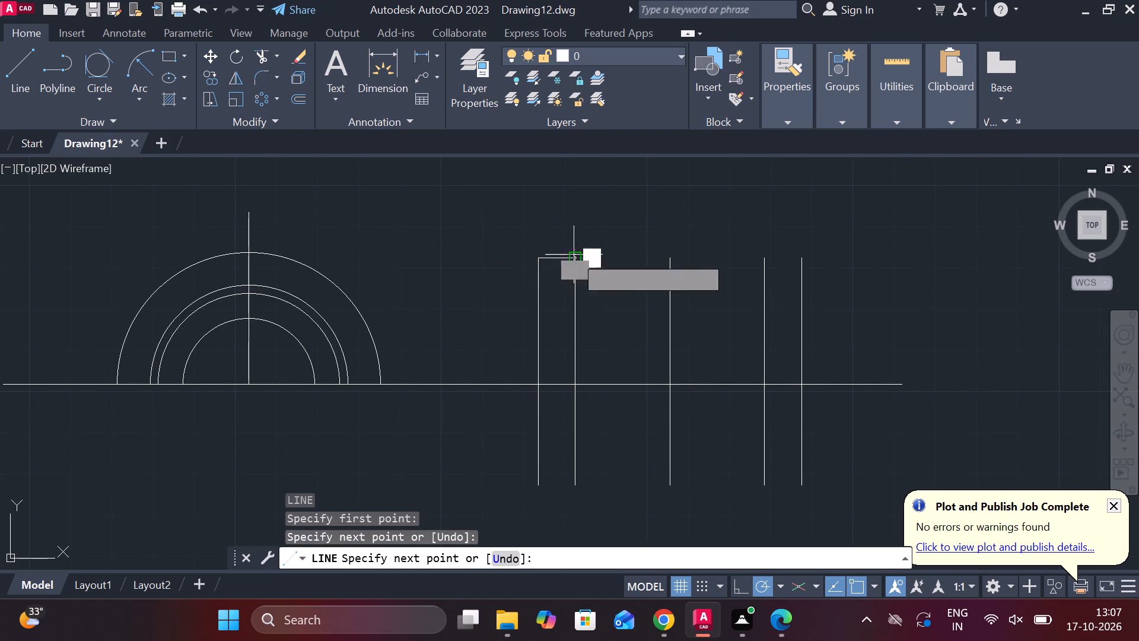
key(Escape)
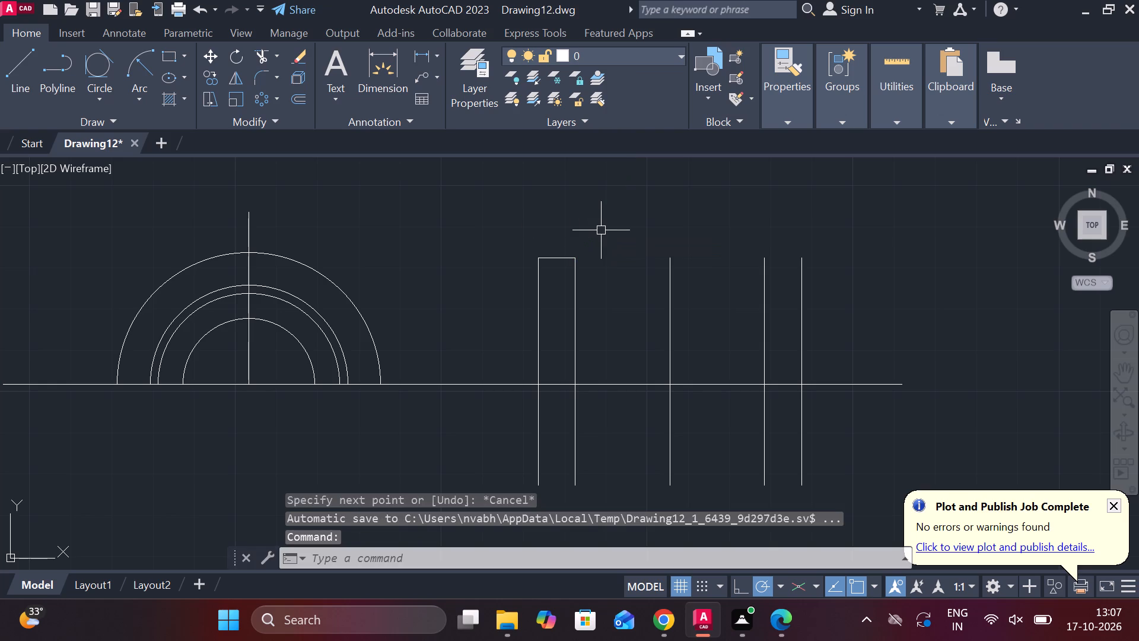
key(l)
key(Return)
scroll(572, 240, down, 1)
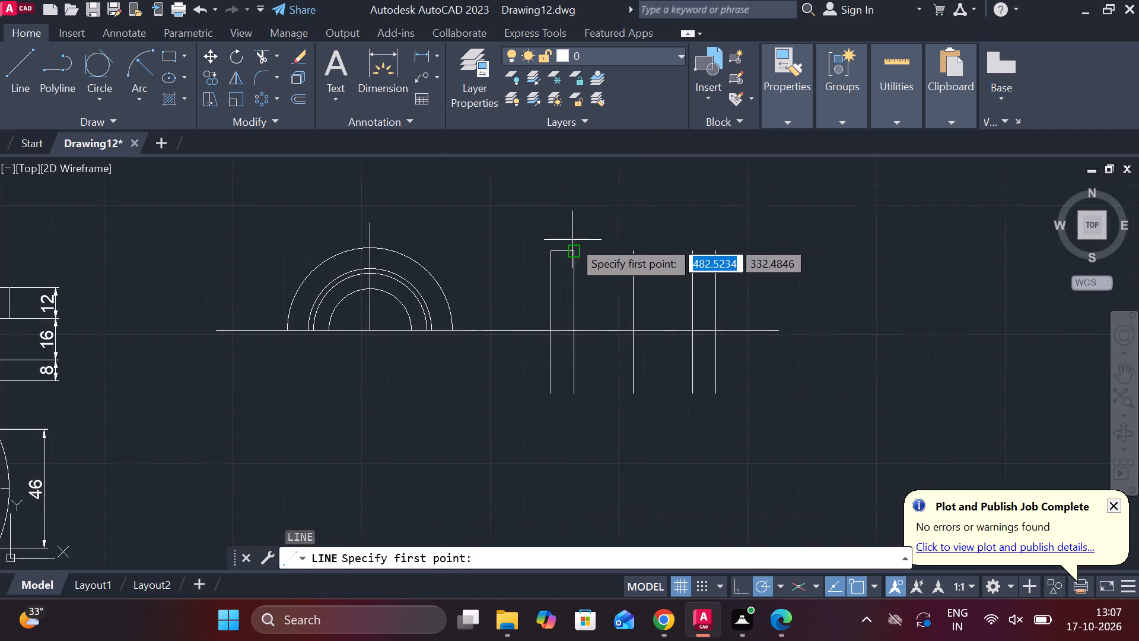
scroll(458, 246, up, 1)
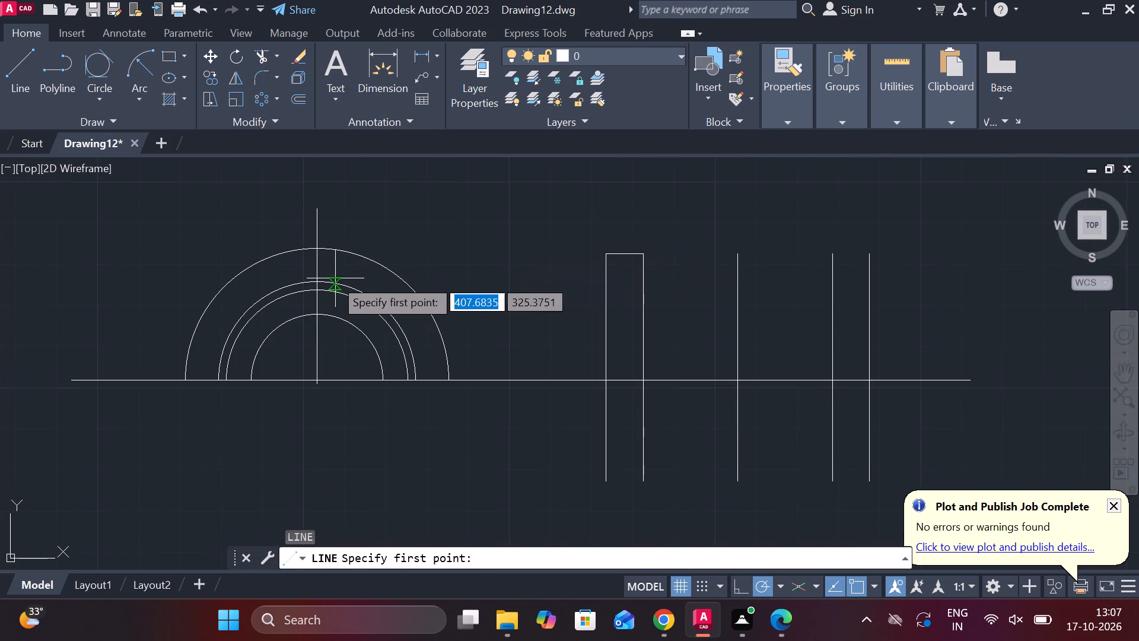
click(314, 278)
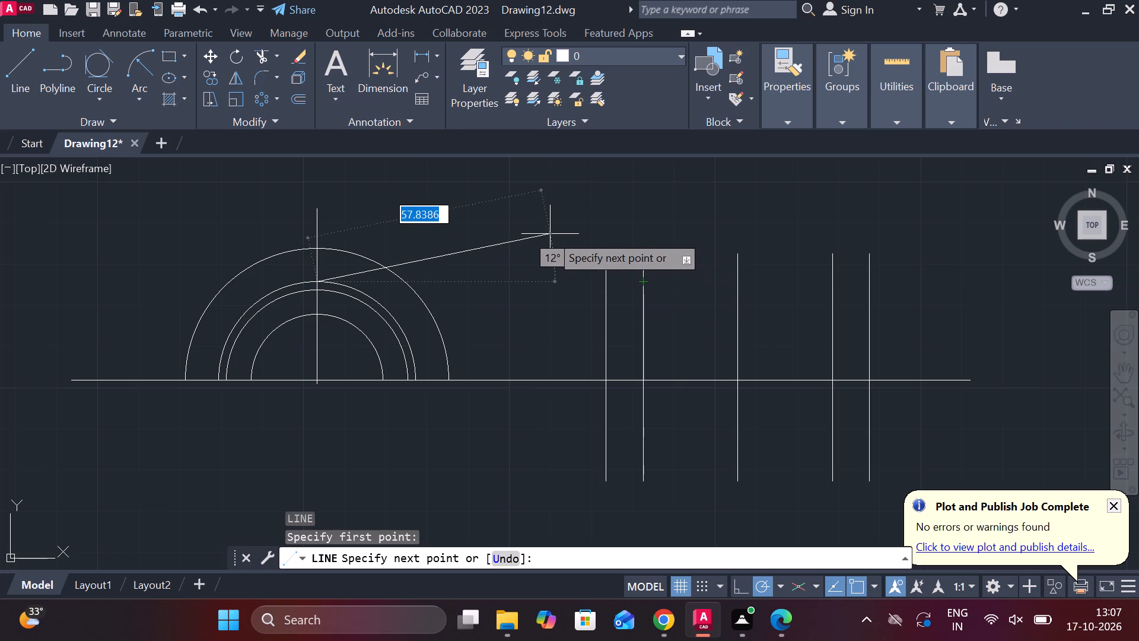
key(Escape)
Offset the side view's middle vertical line by 14 toward the half-round front view.
click(735, 326)
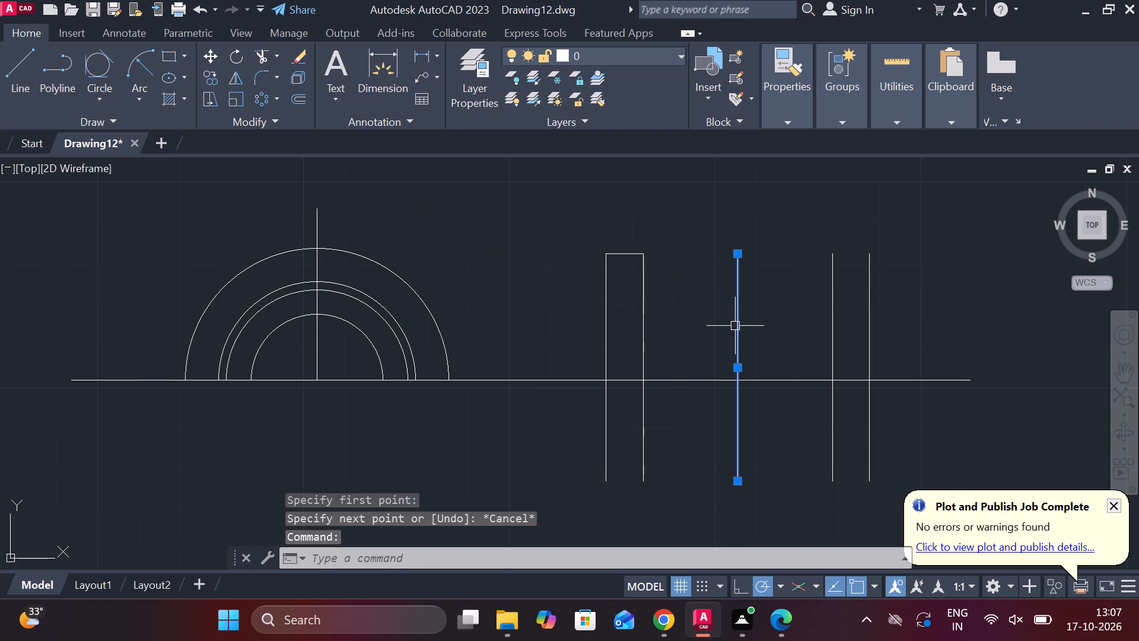
key(o)
key(Return)
key(Return)
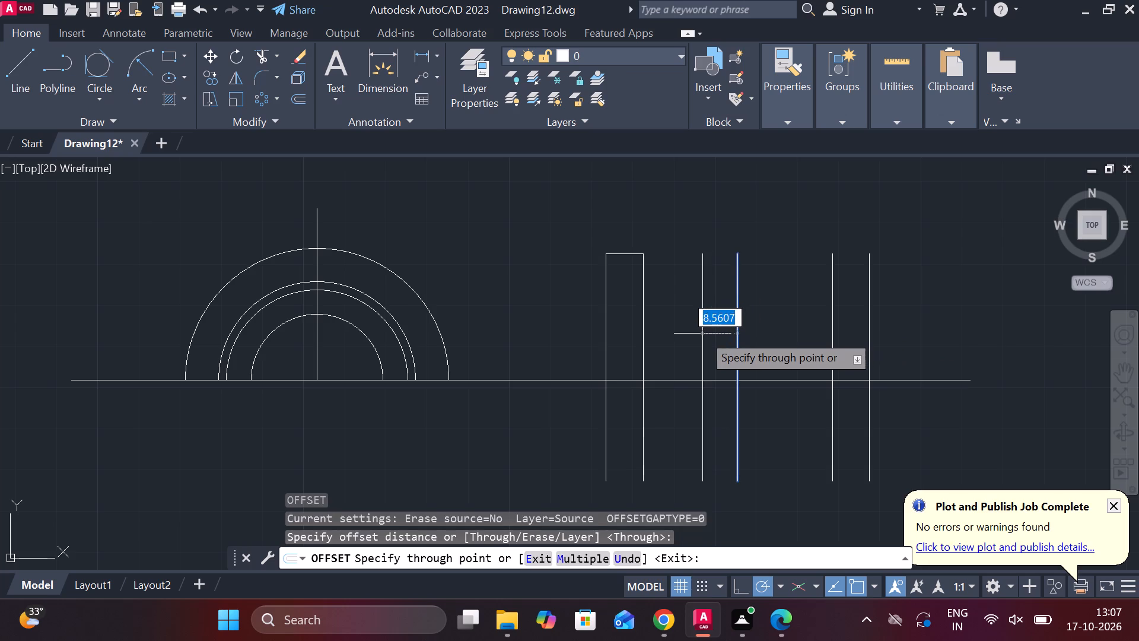
text(14)
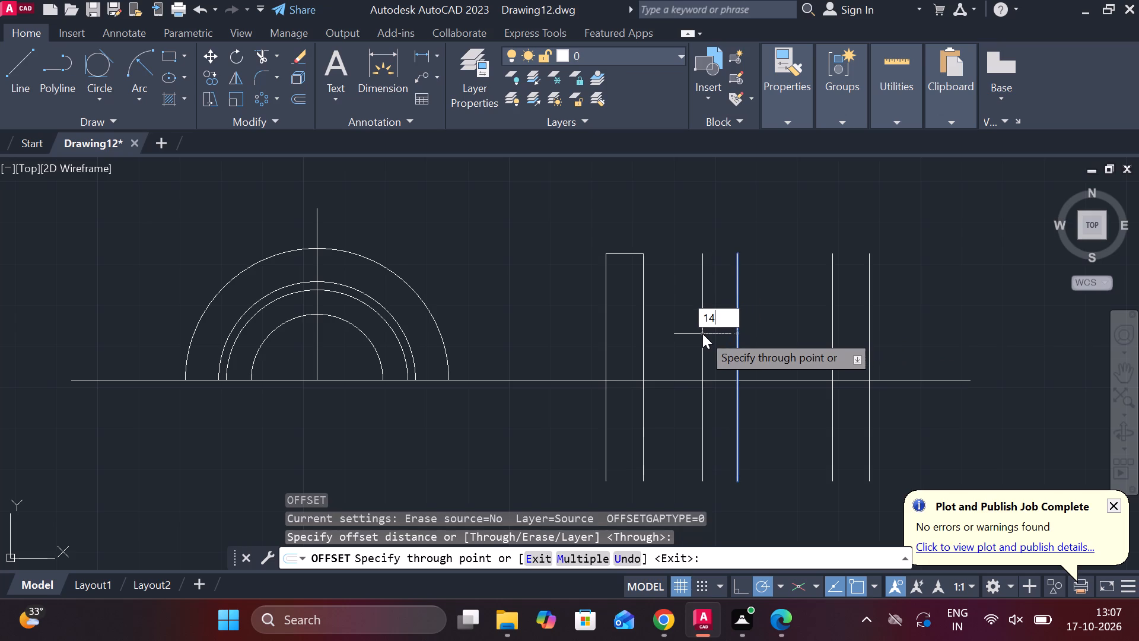
key(space)
key(Escape)
Draw a horizontal line about 90 long from the second-largest arc's top to just past the new offset line.
key(l)
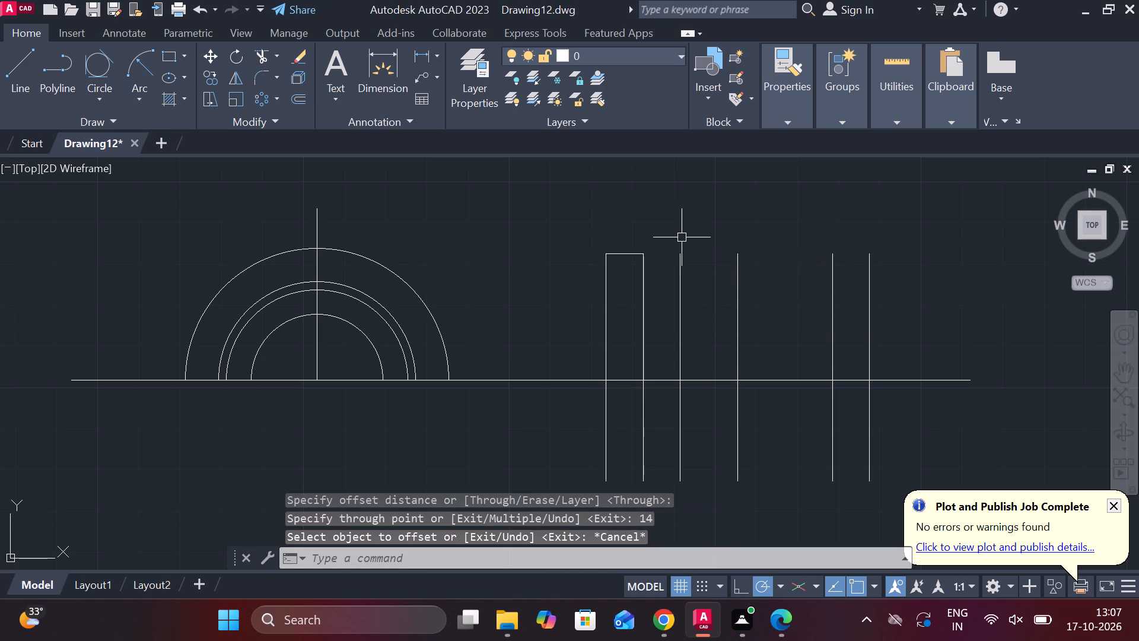
key(Return)
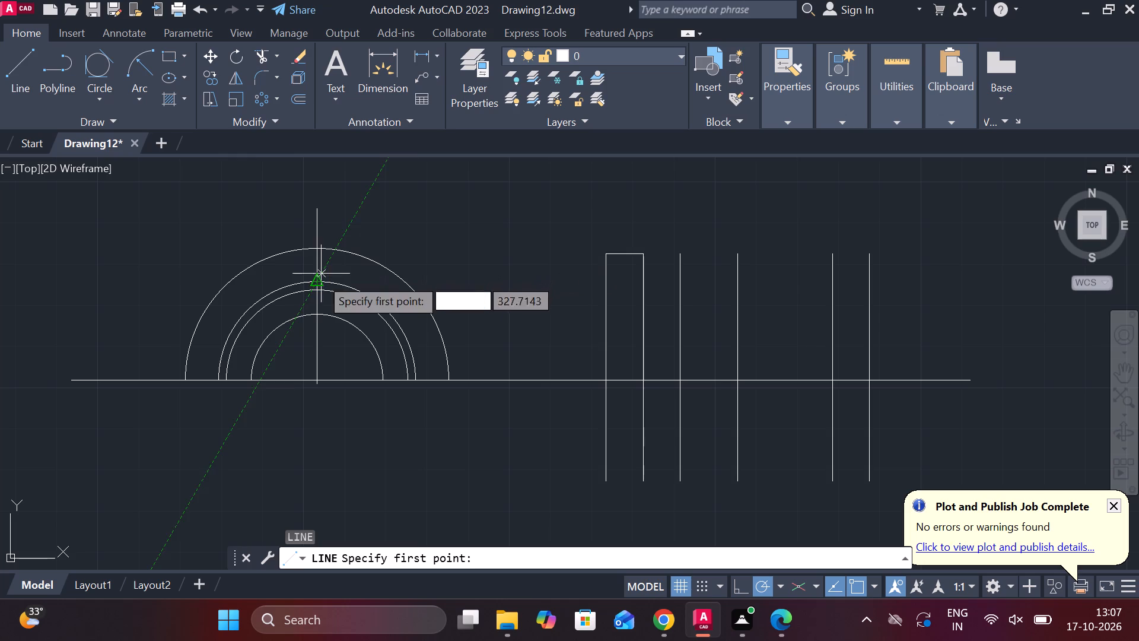
click(316, 285)
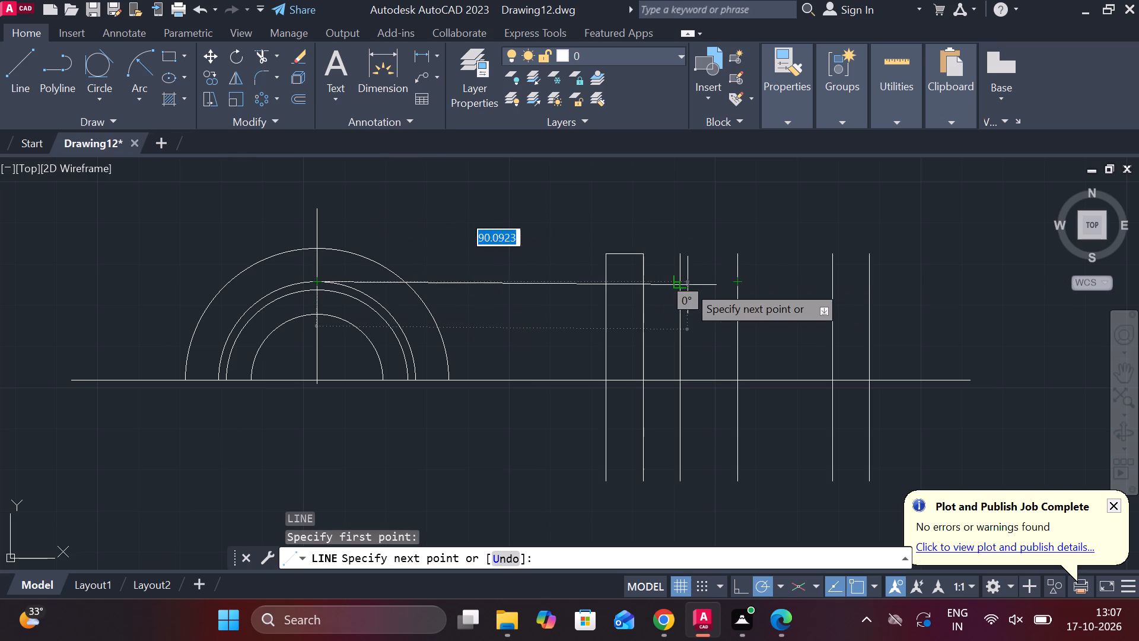
scroll(692, 283, up, 2)
click(688, 281)
key(Escape)
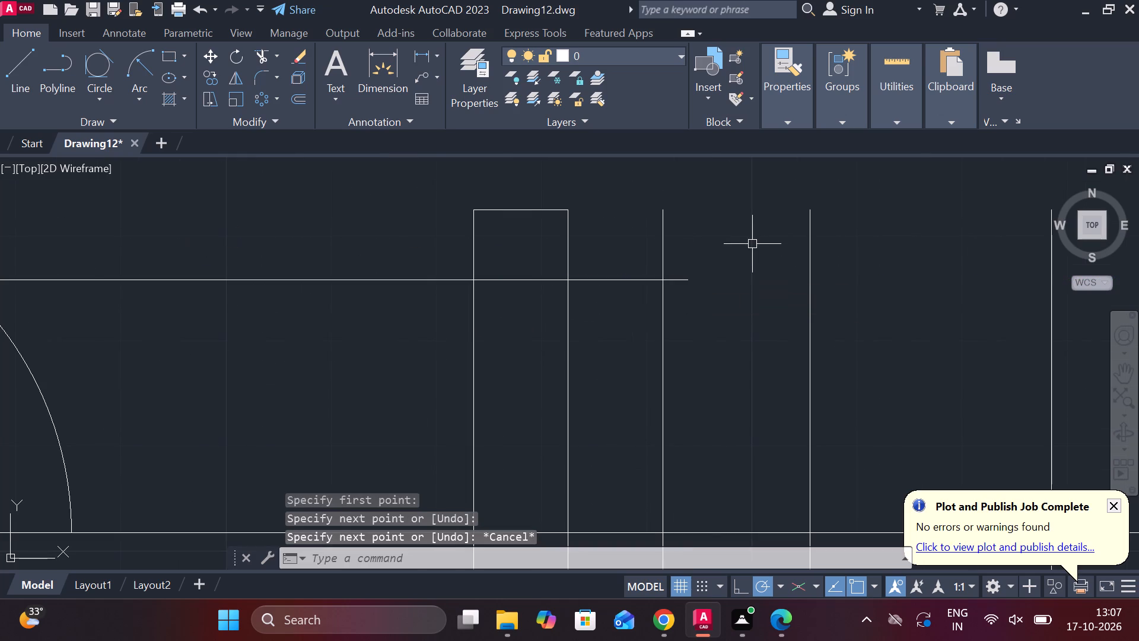
Trim the new offset line above the horizontal projection line and the projection line's overshoot beyond it.
scroll(742, 252, down, 1)
text(TR)
key(space)
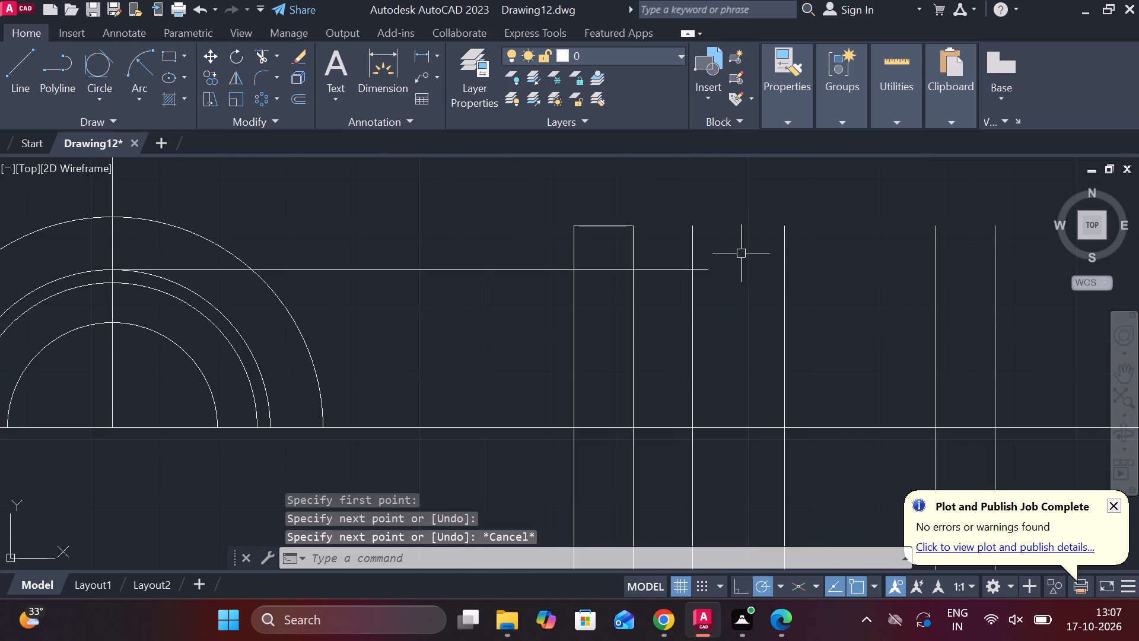
click(688, 253)
click(703, 242)
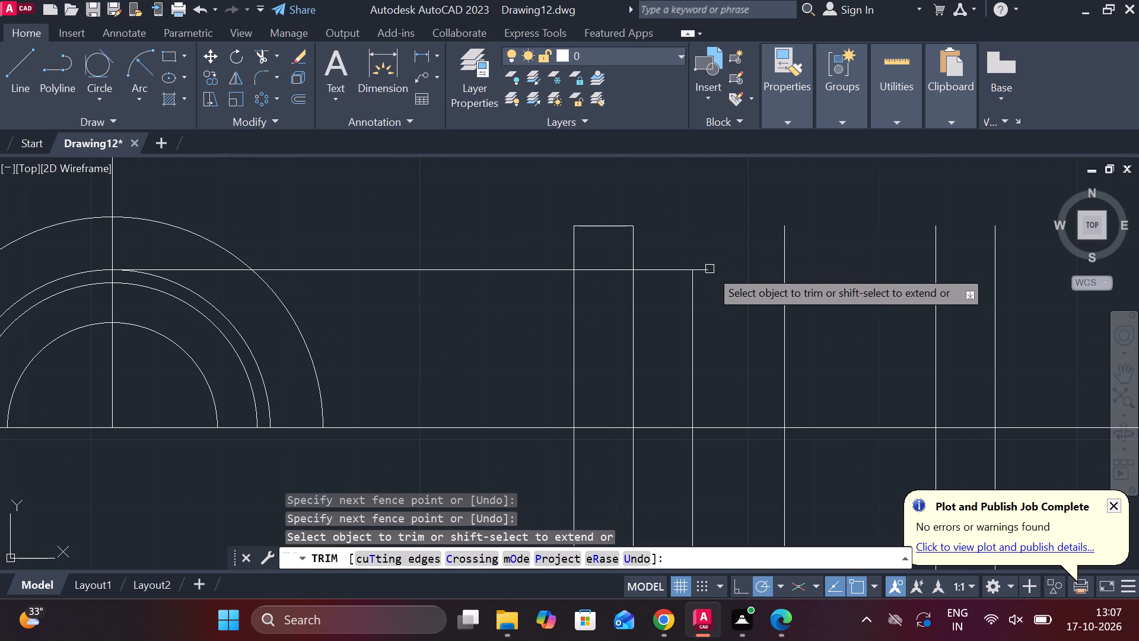
click(710, 269)
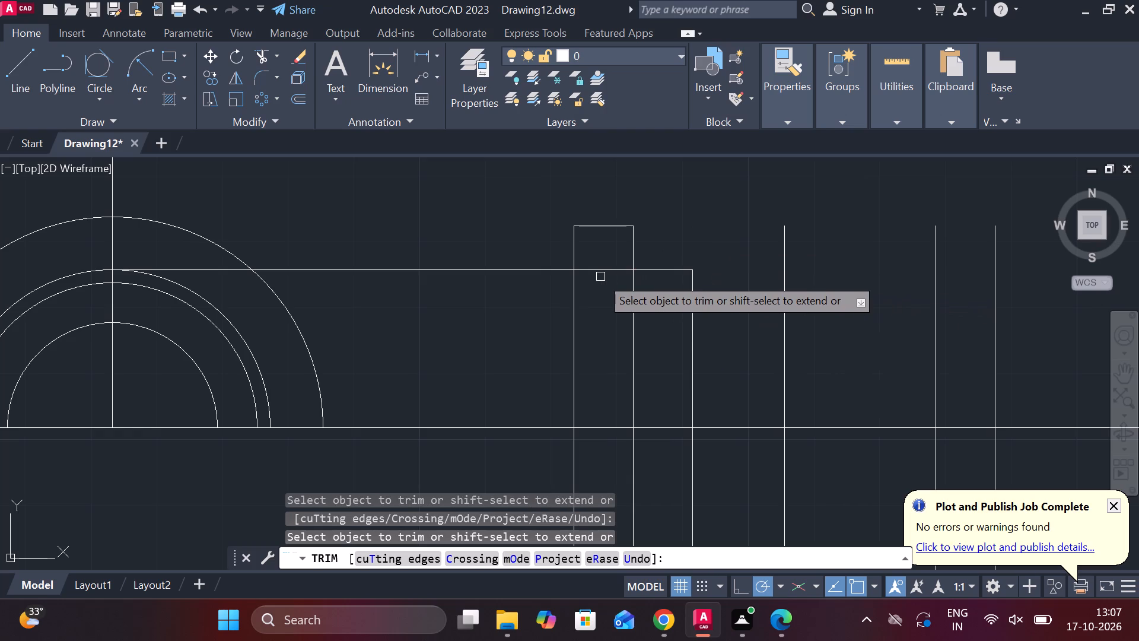
Trim the projection line inside the side view's tallest step and erase its remaining piece back to the arcs.
click(601, 269)
key(Escape)
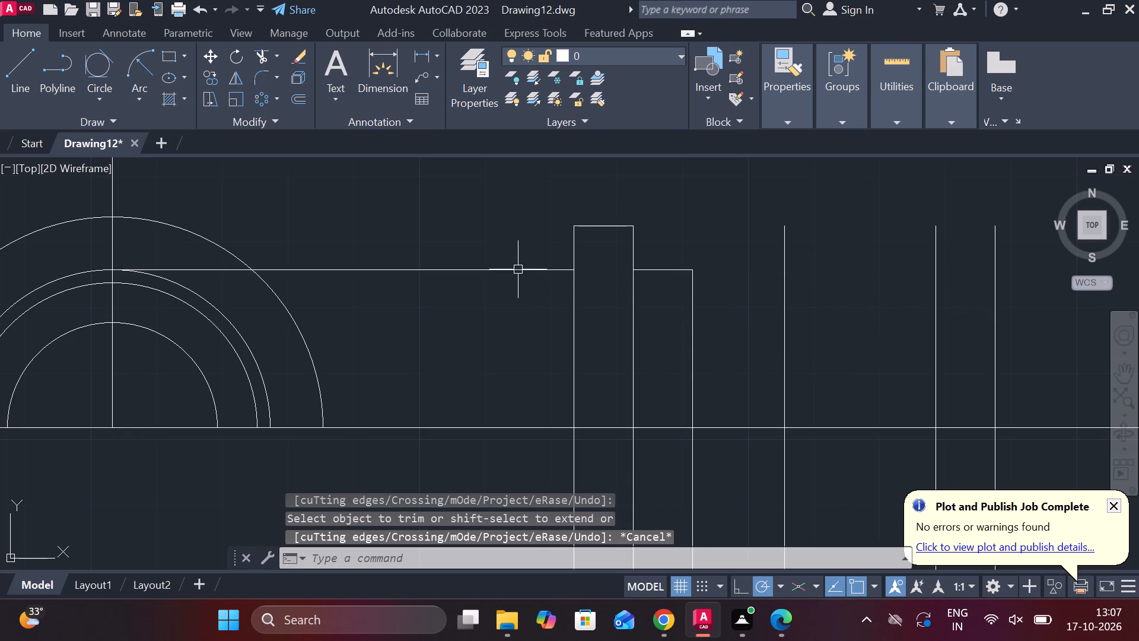
click(514, 268)
text(E)
key(space)
Trim the side view's vertical lines below the baseline.
scroll(496, 290, down, 1)
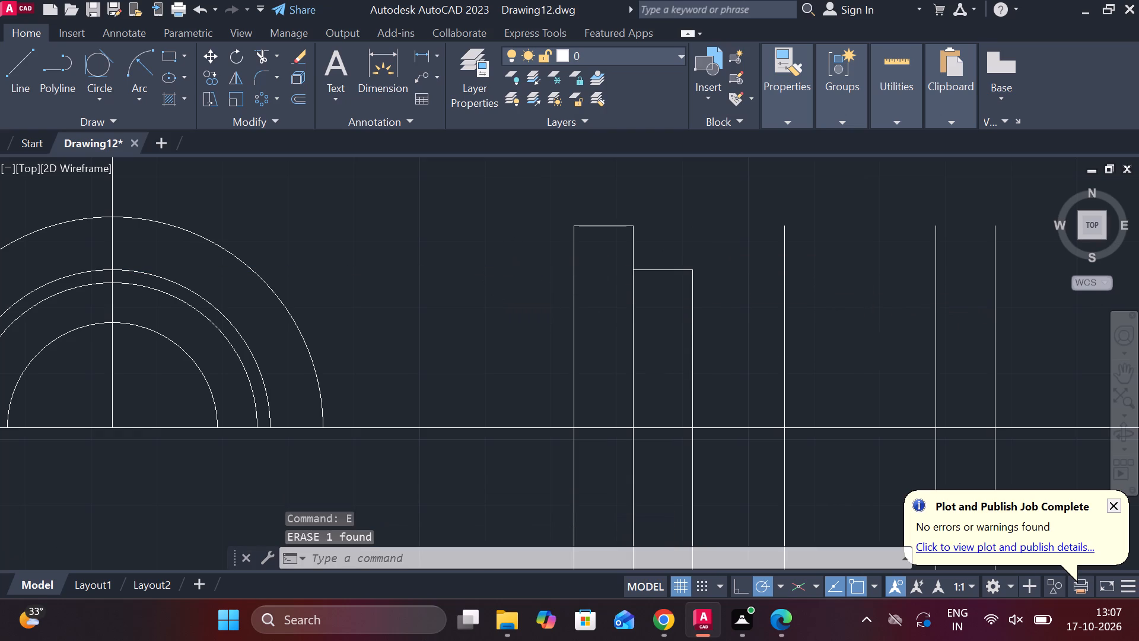
text(TR)
key(space)
drag(905, 427, 525, 432)
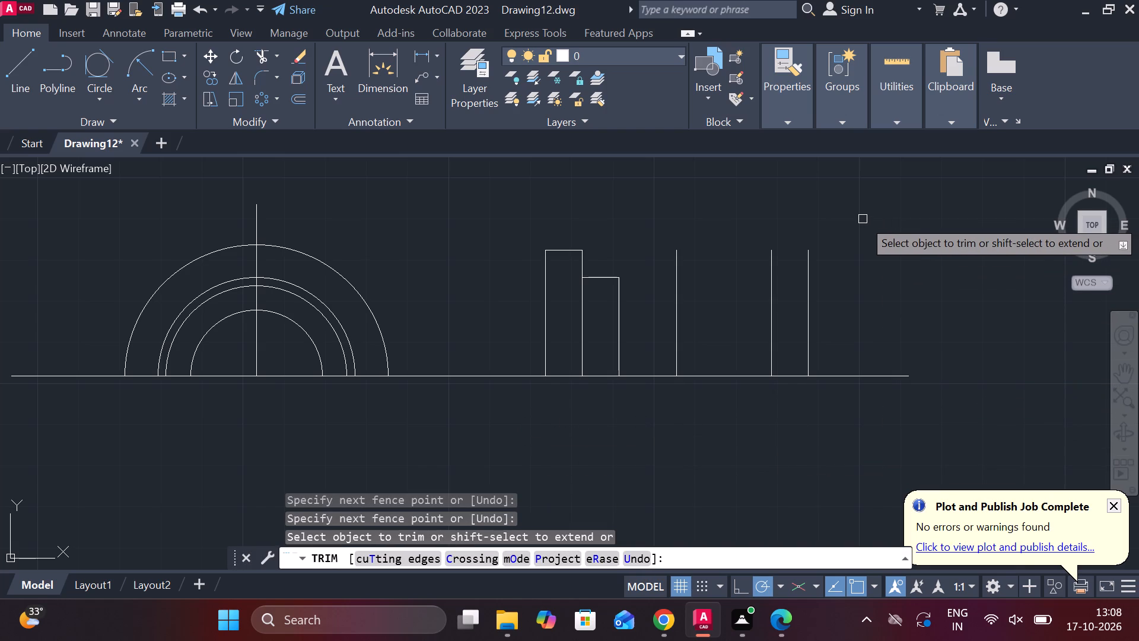
Remove the two vertical lines on the far side of the side view's middle line.
drag(895, 335, 809, 330)
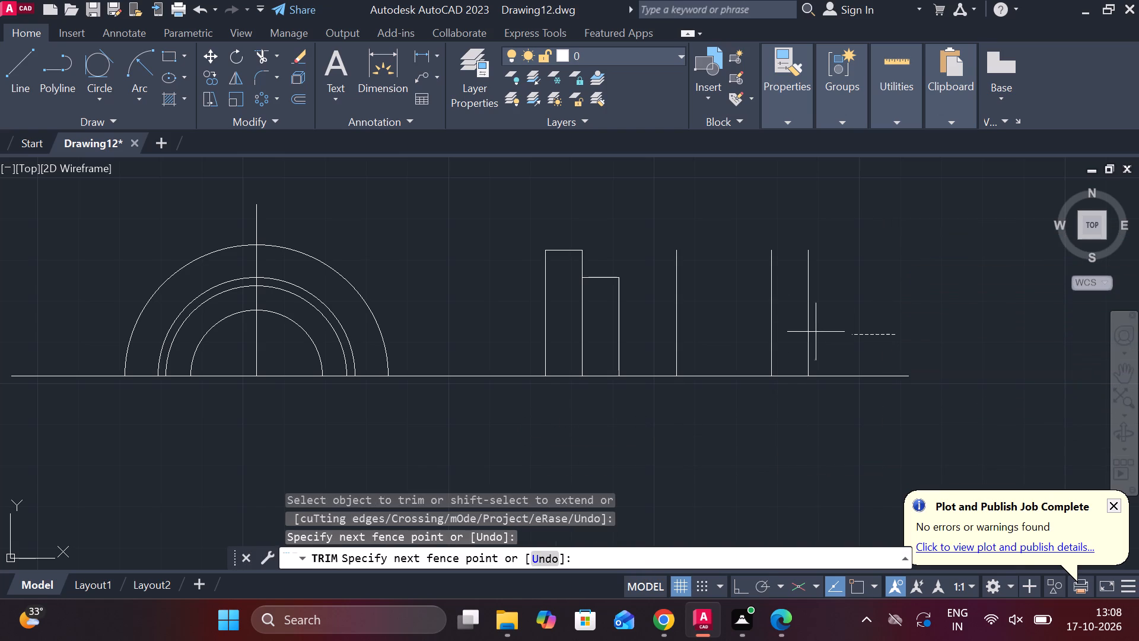
drag(809, 330, 742, 304)
middle_drag(748, 286, 765, 287)
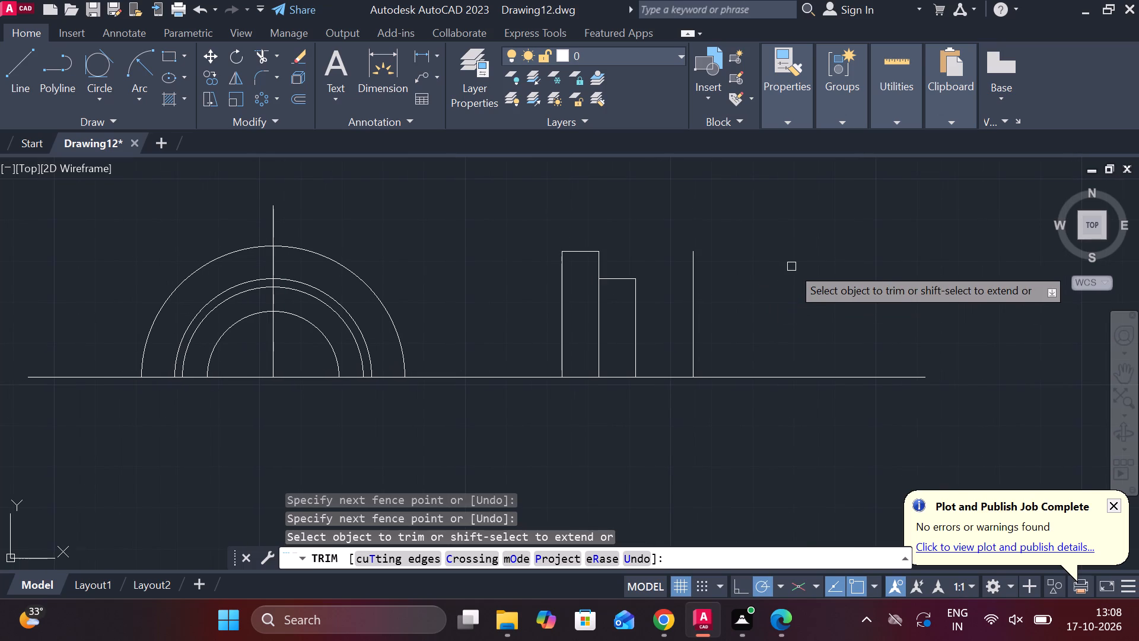
key(Escape)
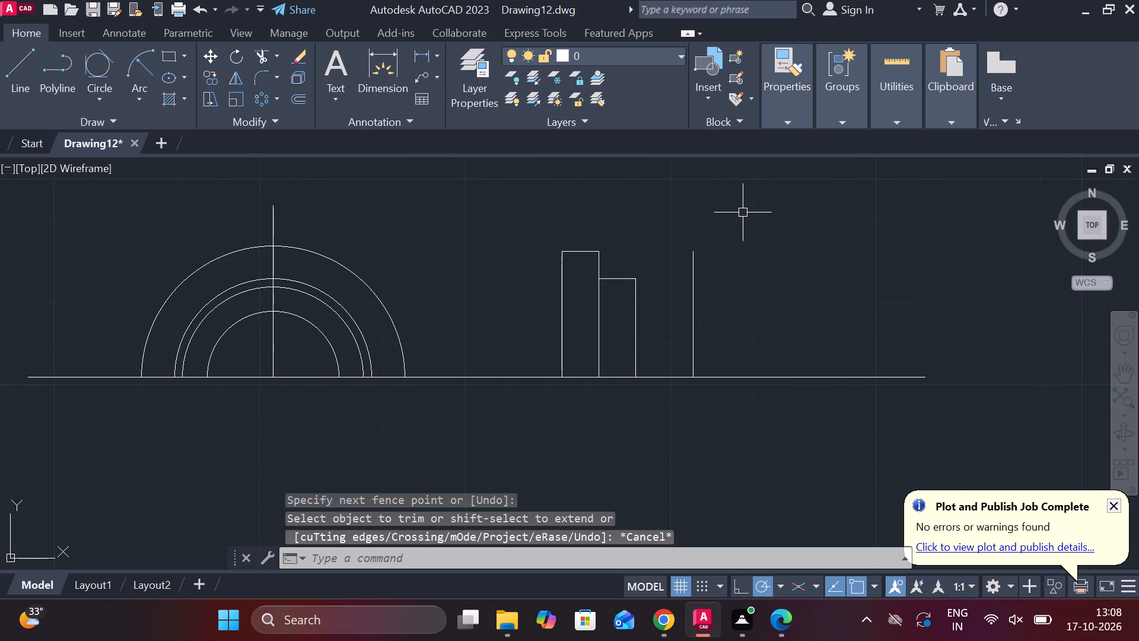
Draw a horizontal line about 120 long from the third-largest arc's top to past the side view's middle vertical line.
key(l)
key(Return)
middle_drag(488, 226, 596, 243)
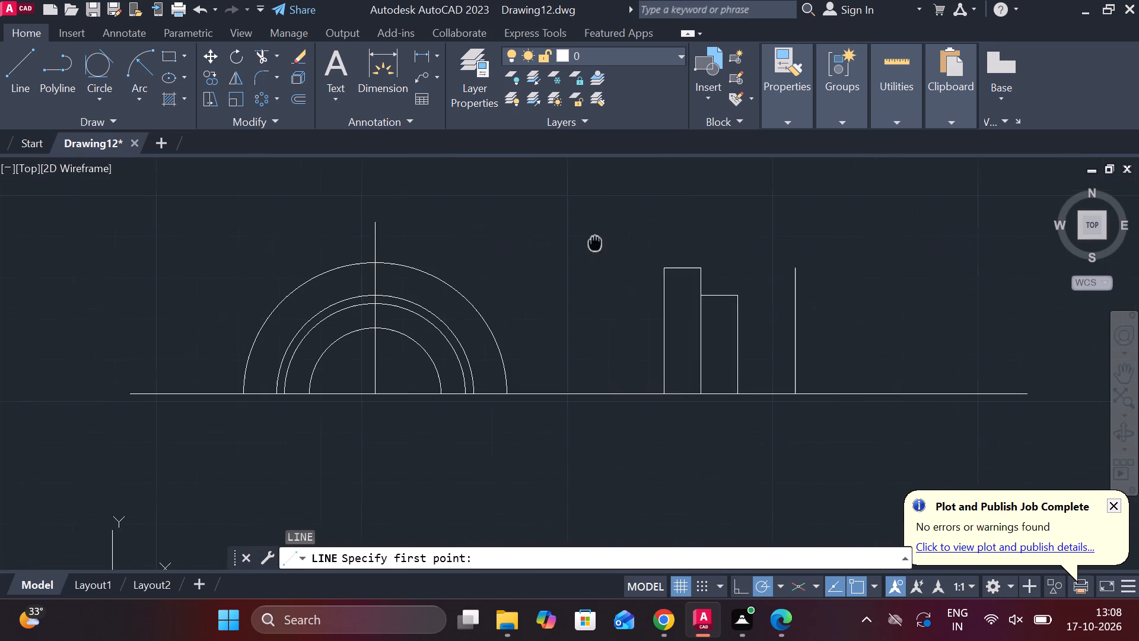
middle_drag(596, 243, 593, 243)
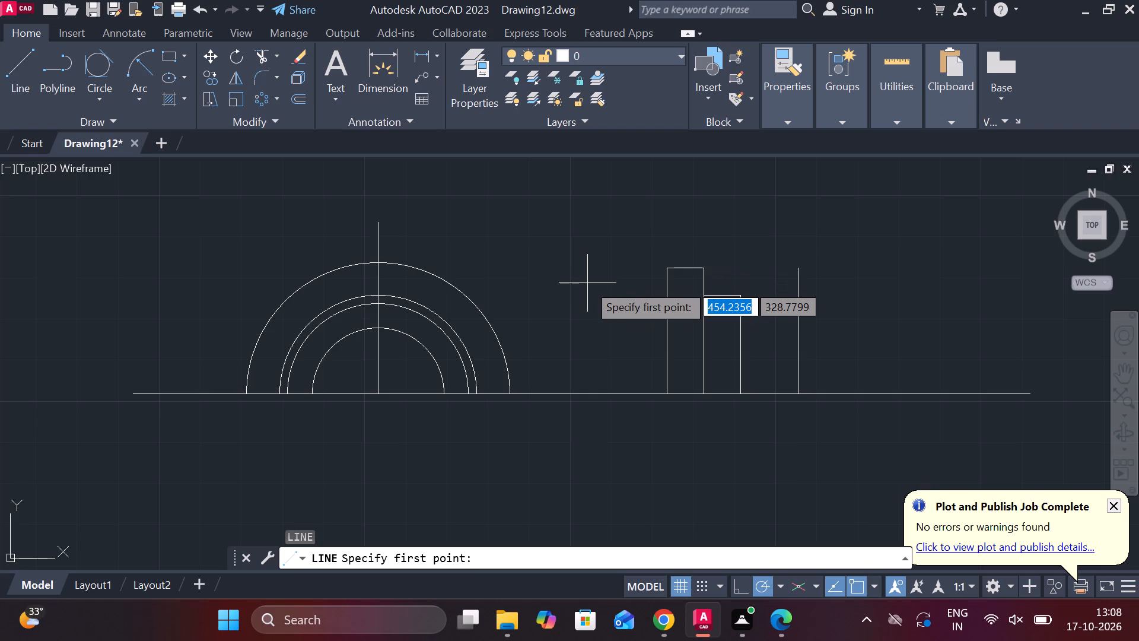
scroll(374, 301, up, 1)
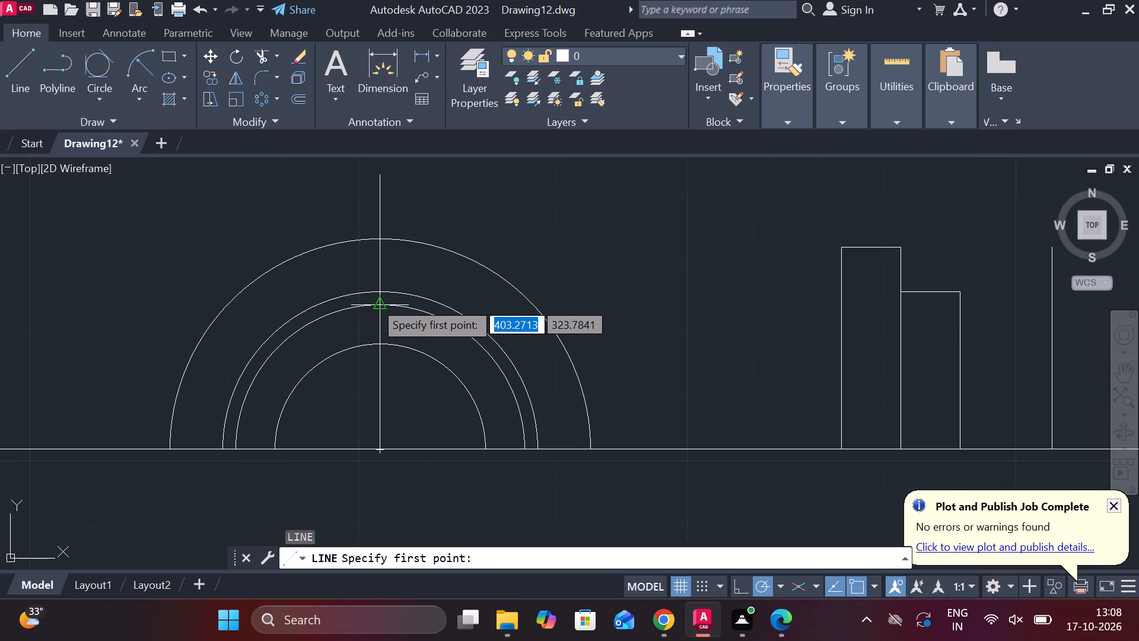
click(374, 301)
middle_drag(578, 300, 492, 297)
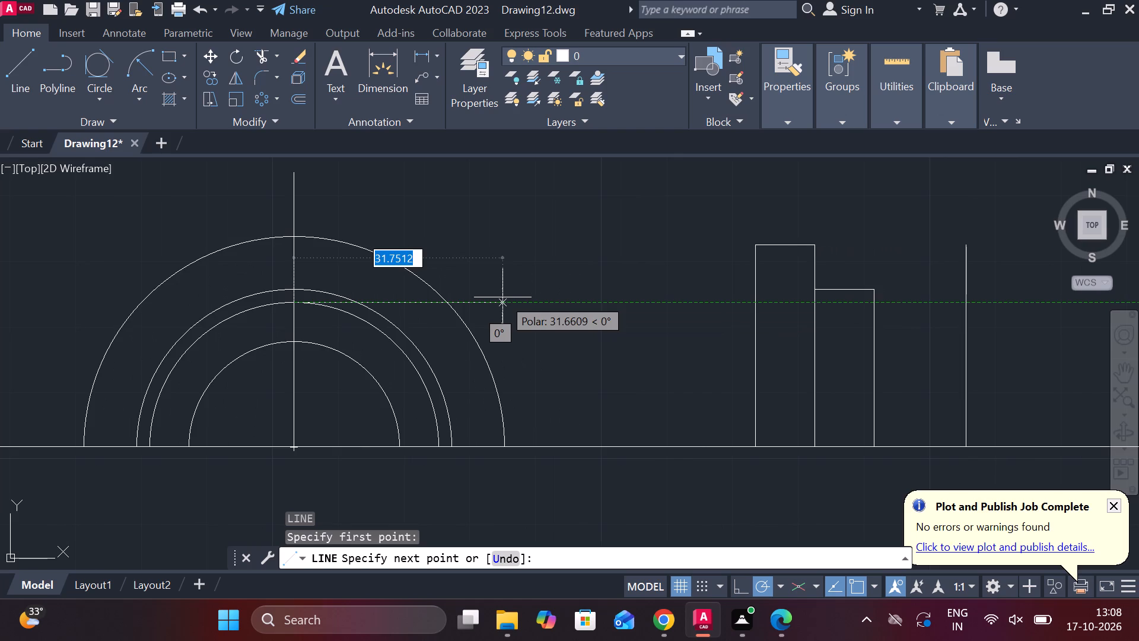
scroll(502, 297, down, 1)
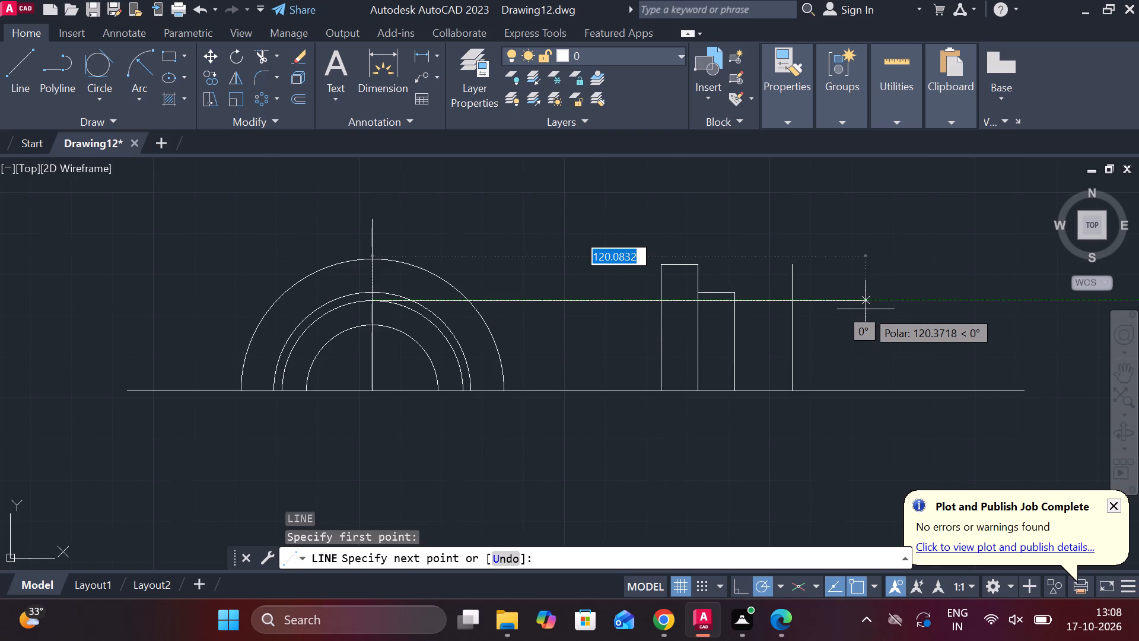
click(866, 309)
key(Escape)
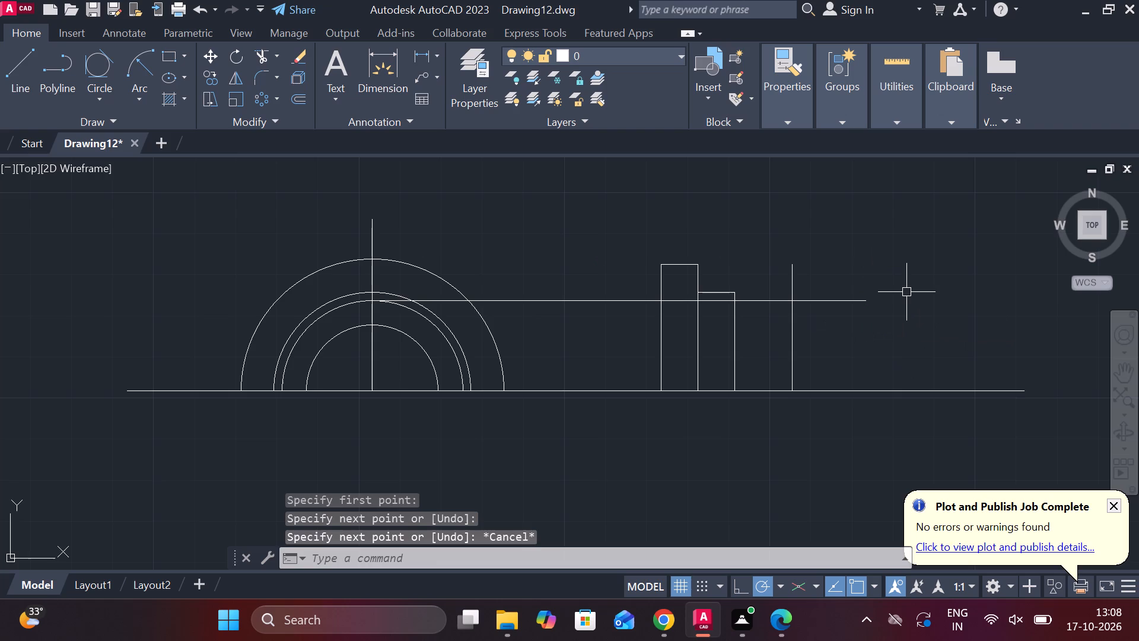
Trim the projection line's overshoot, the middle vertical line above it, and the projection piece crossing the tallest step.
text(TR)
key(space)
click(863, 300)
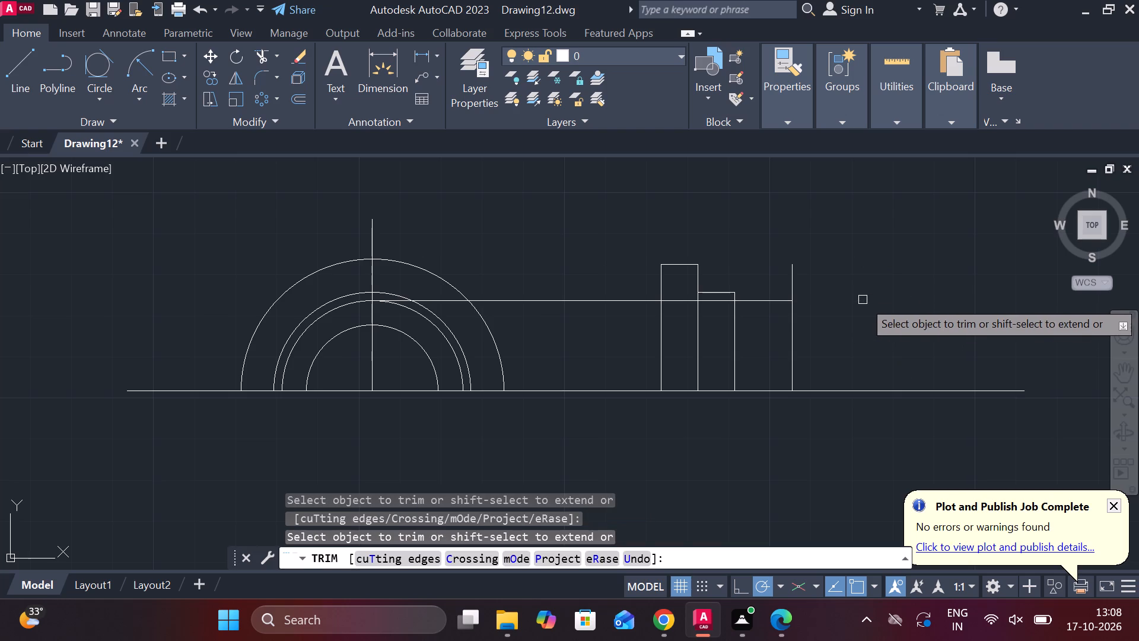
click(796, 275)
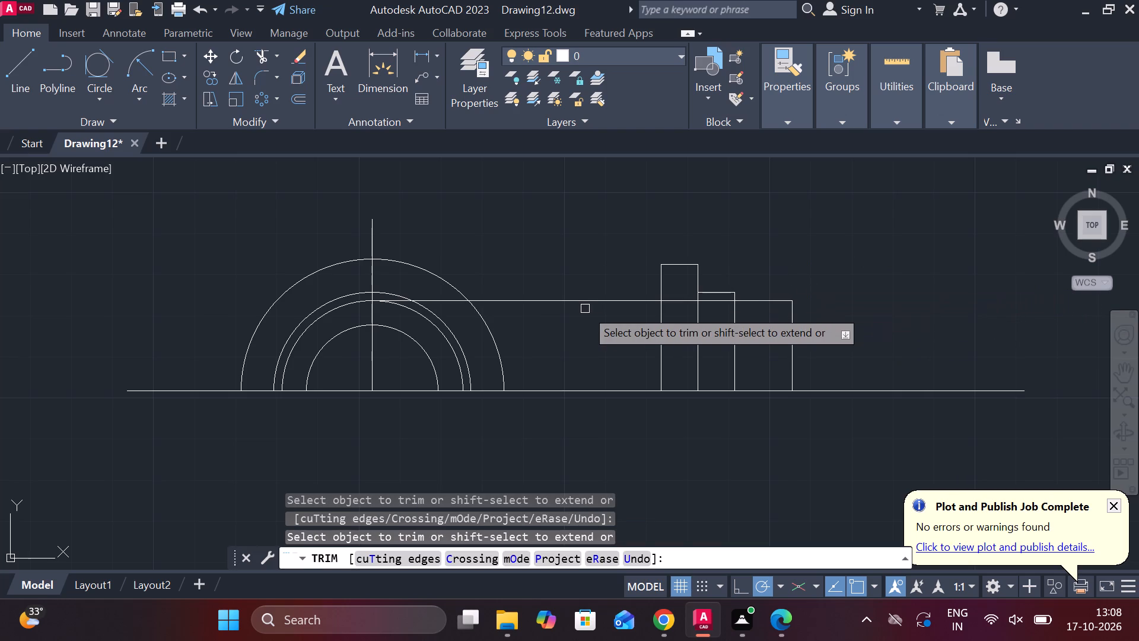
click(672, 304)
key(Escape)
Erase the leftover projection line between the half-round front view and the side view.
click(643, 304)
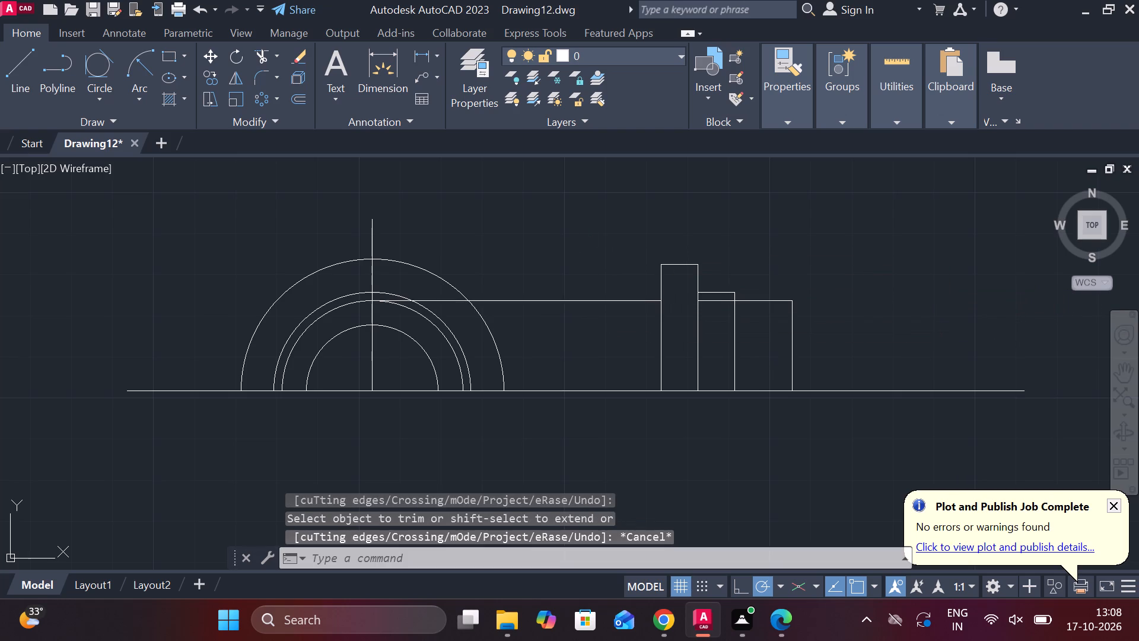
text(E)
key(space)
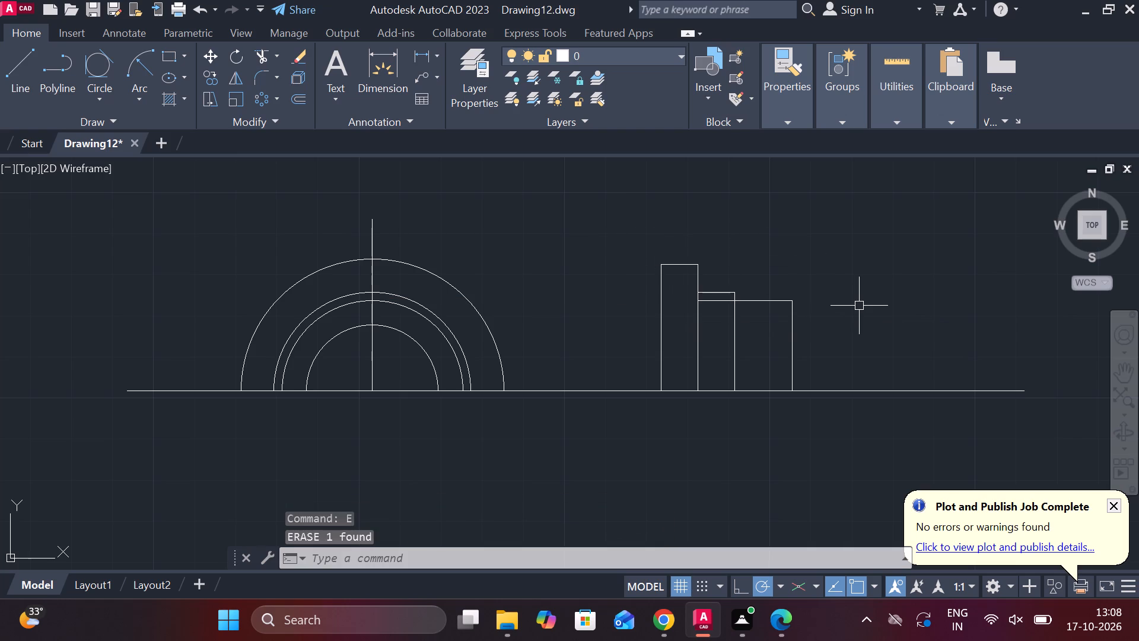
Trim the projection line inside the side view's second step.
text(TR)
key(space)
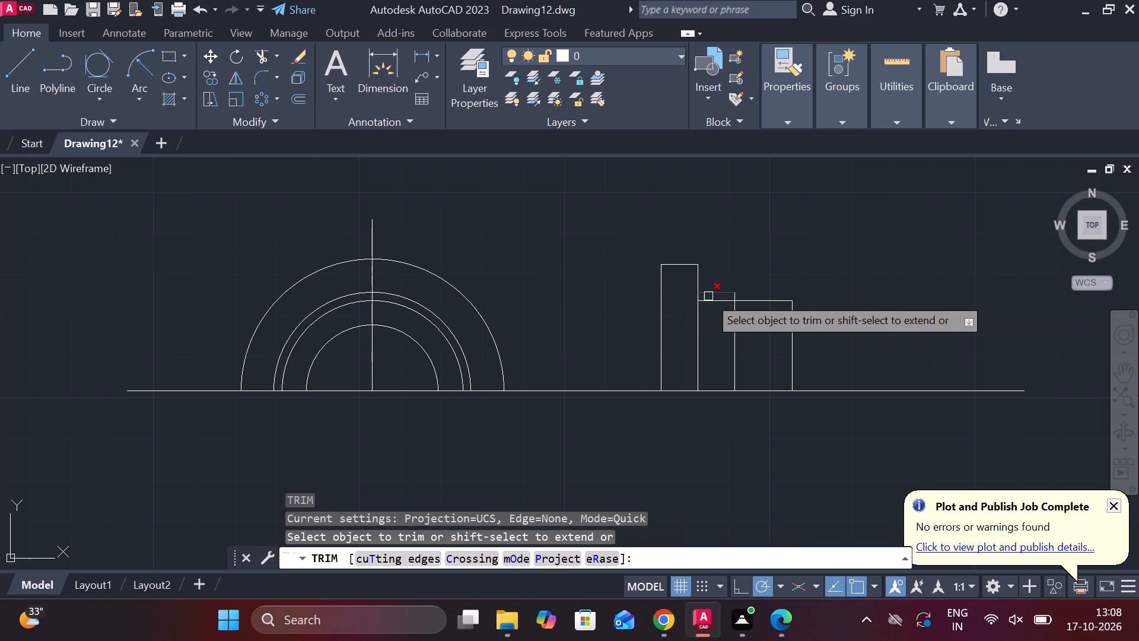
click(711, 297)
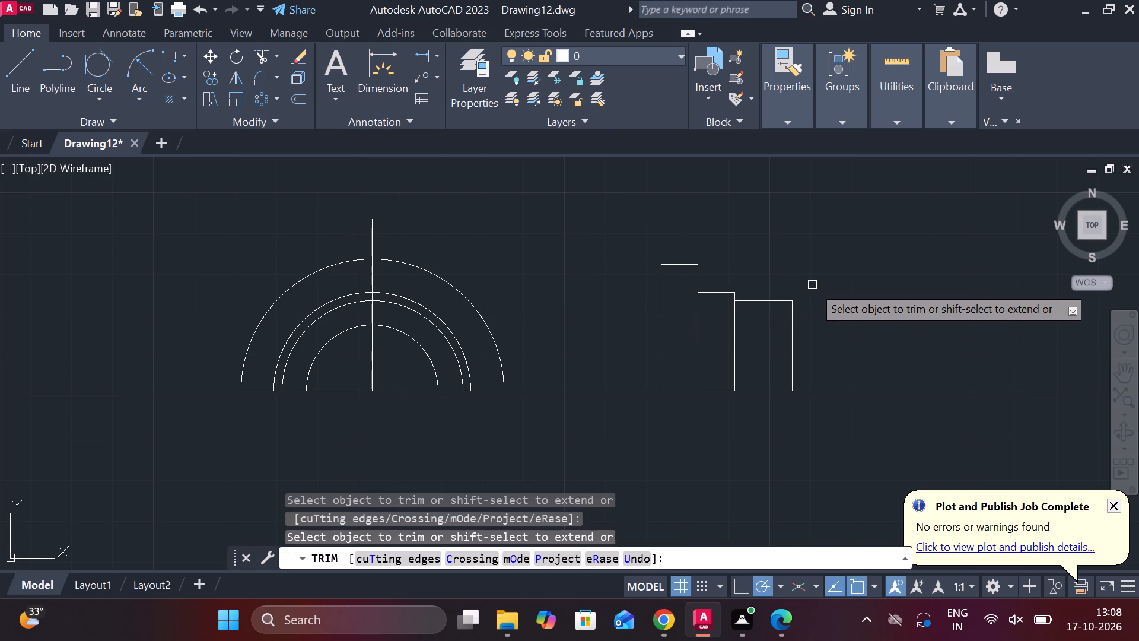
middle_drag(812, 285, 758, 234)
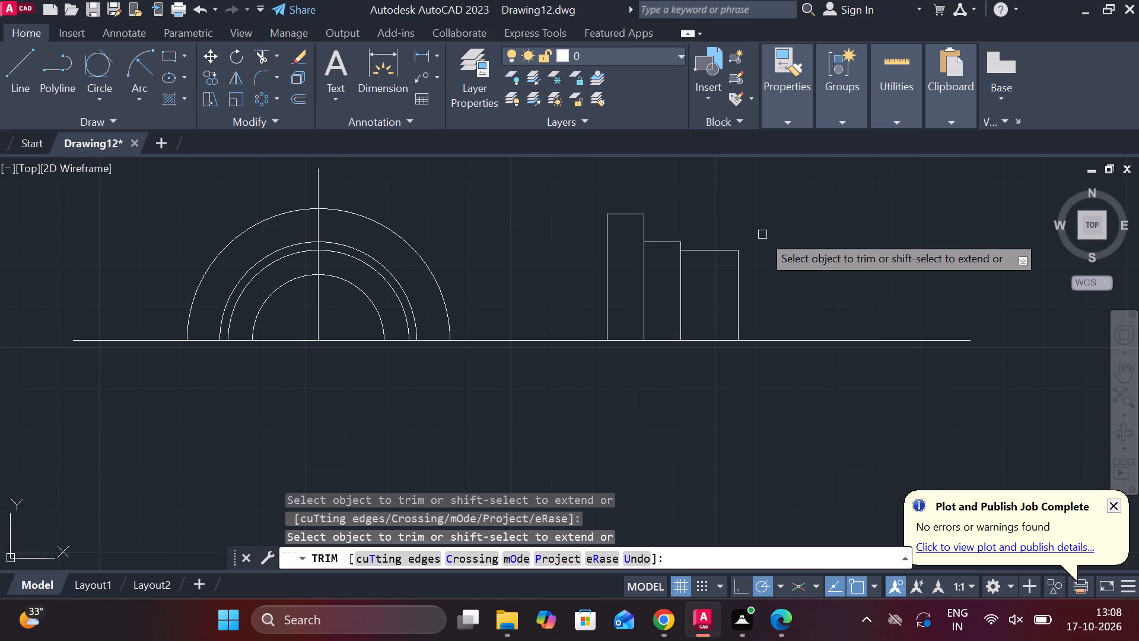
key(Escape)
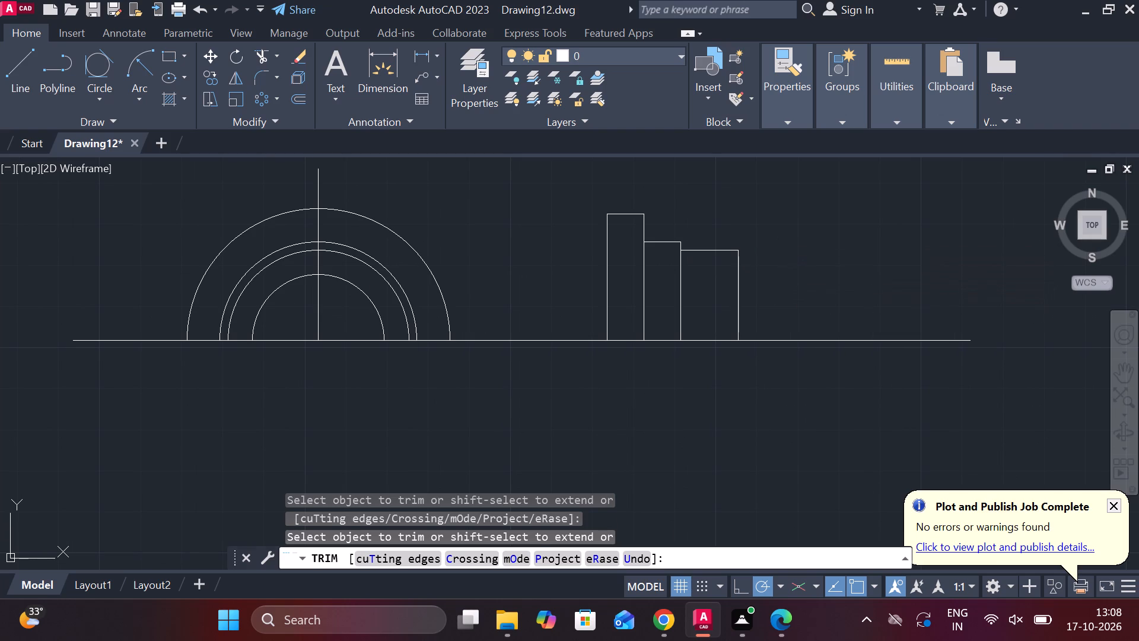
Mirror the side view's three leftmost vertical lines about its middle vertical line, keeping the originals.
drag(708, 305, 700, 307)
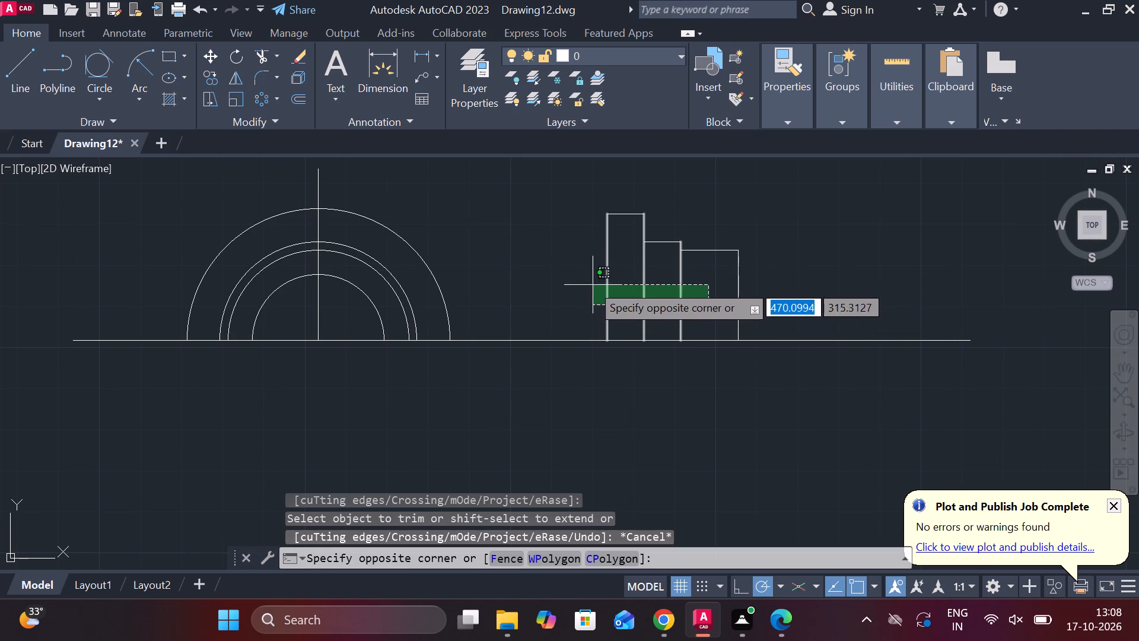
click(580, 267)
text(MI)
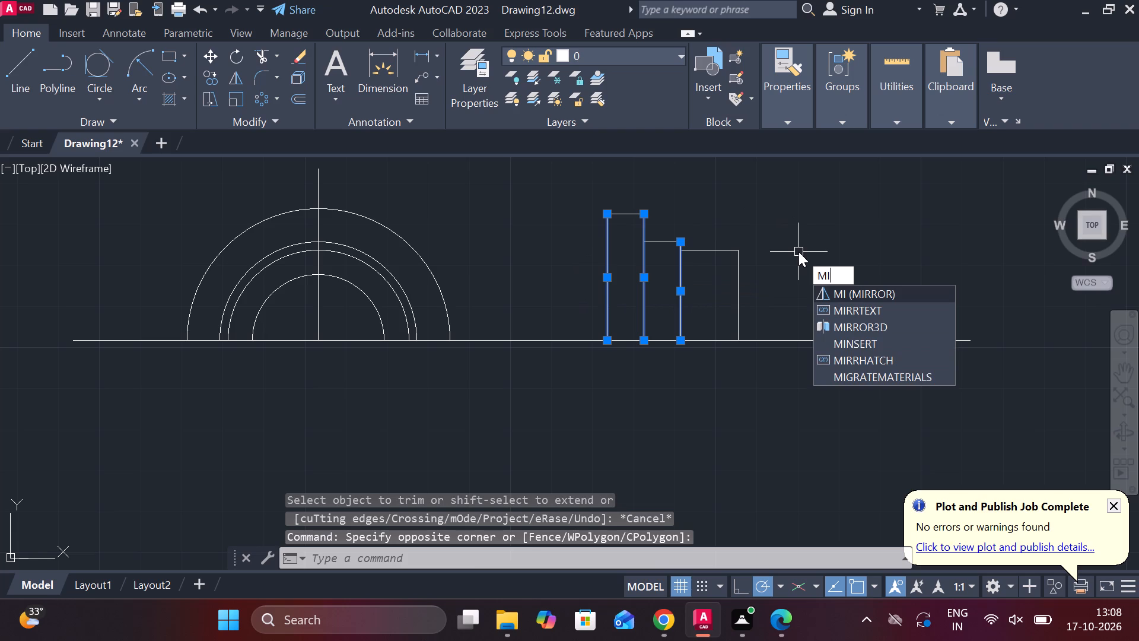
key(space)
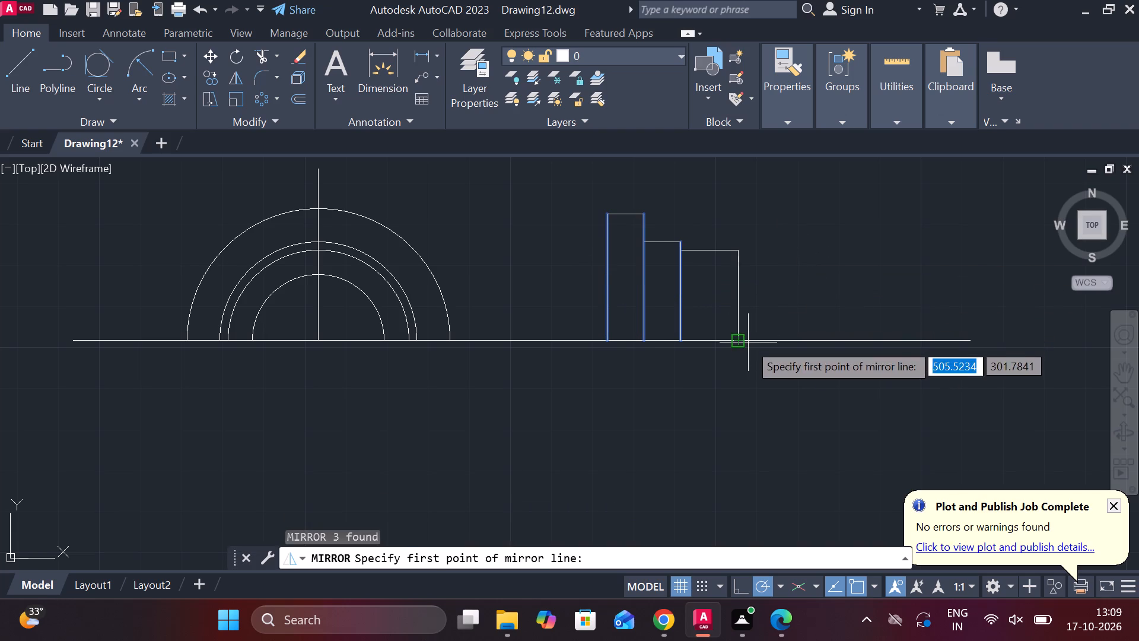
click(748, 342)
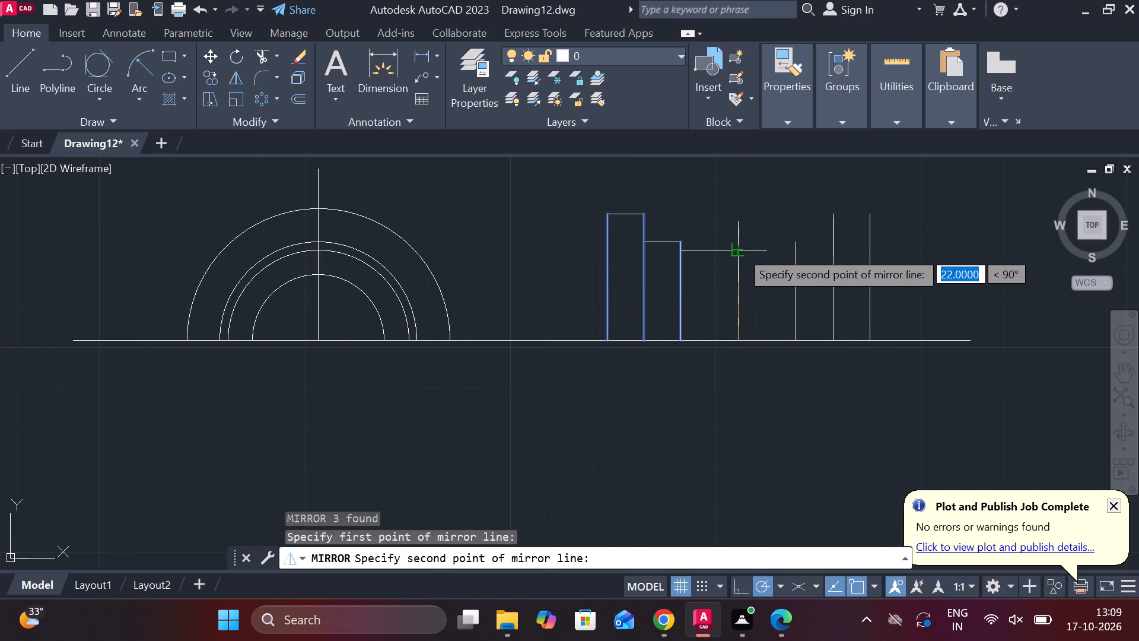
click(740, 250)
click(784, 320)
key(Escape)
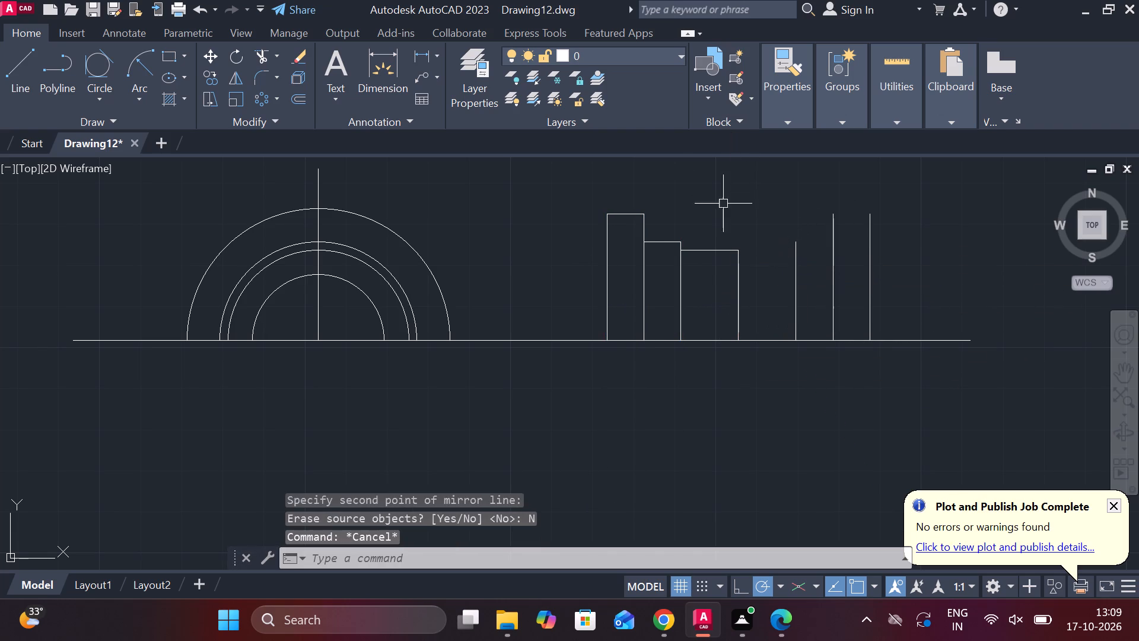
Extend the lowest step's top line across the middle line to the nearest mirrored vertical line.
text(EX)
key(space)
click(711, 249)
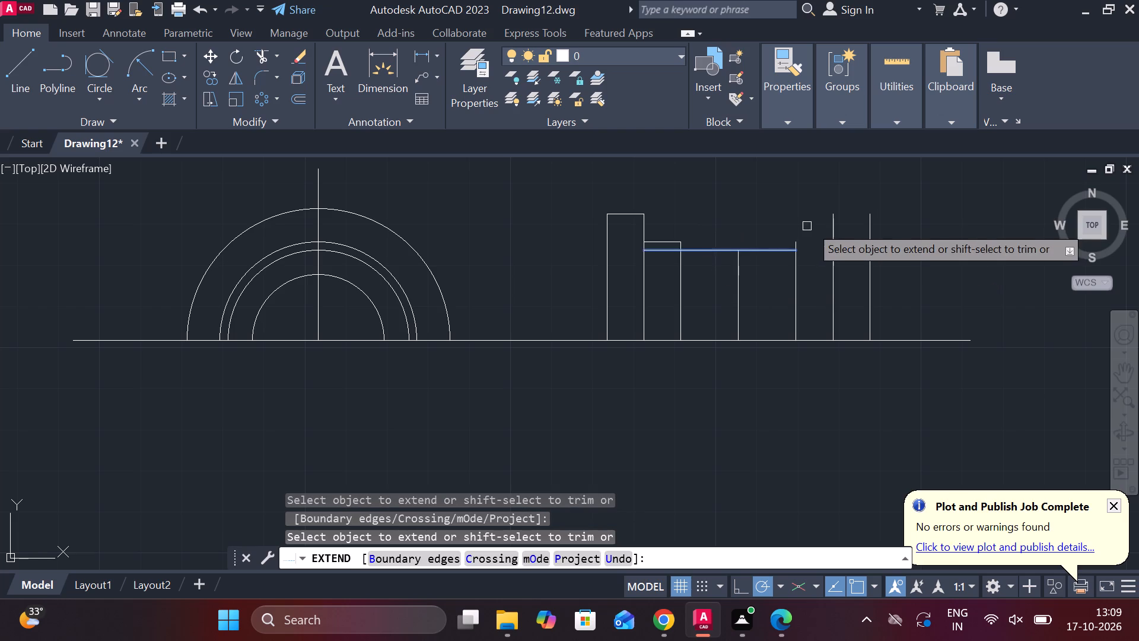
key(Escape)
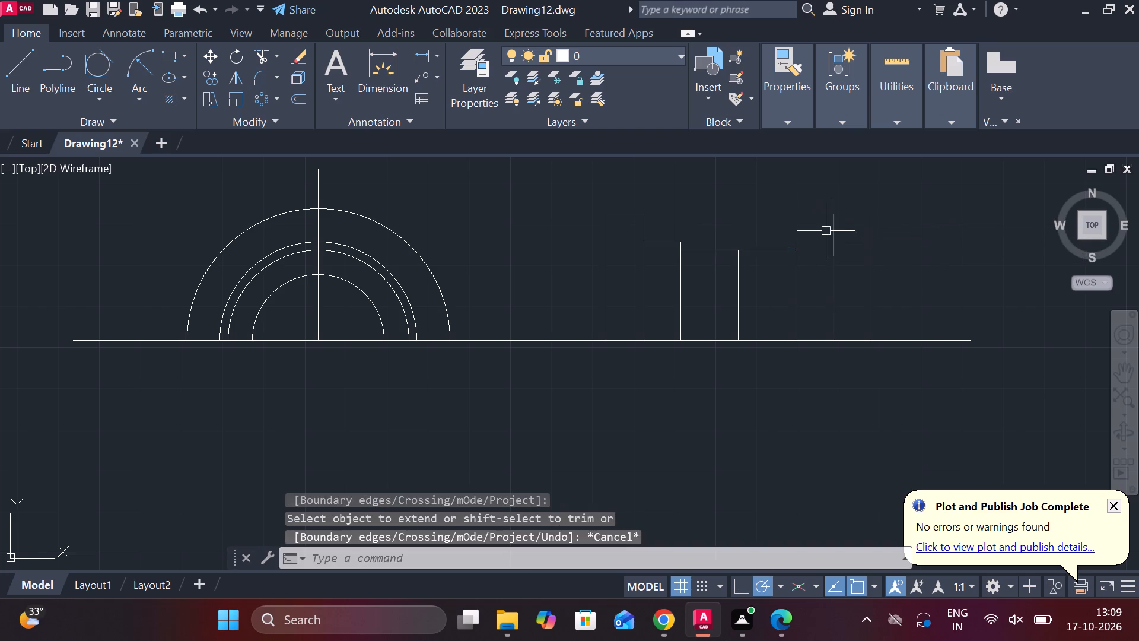
Draw a 9-long horizontal line from the shortest mirrored line's upper end to the adjacent mirrored vertical line.
scroll(780, 226, up, 1)
drag(780, 226, 662, 213)
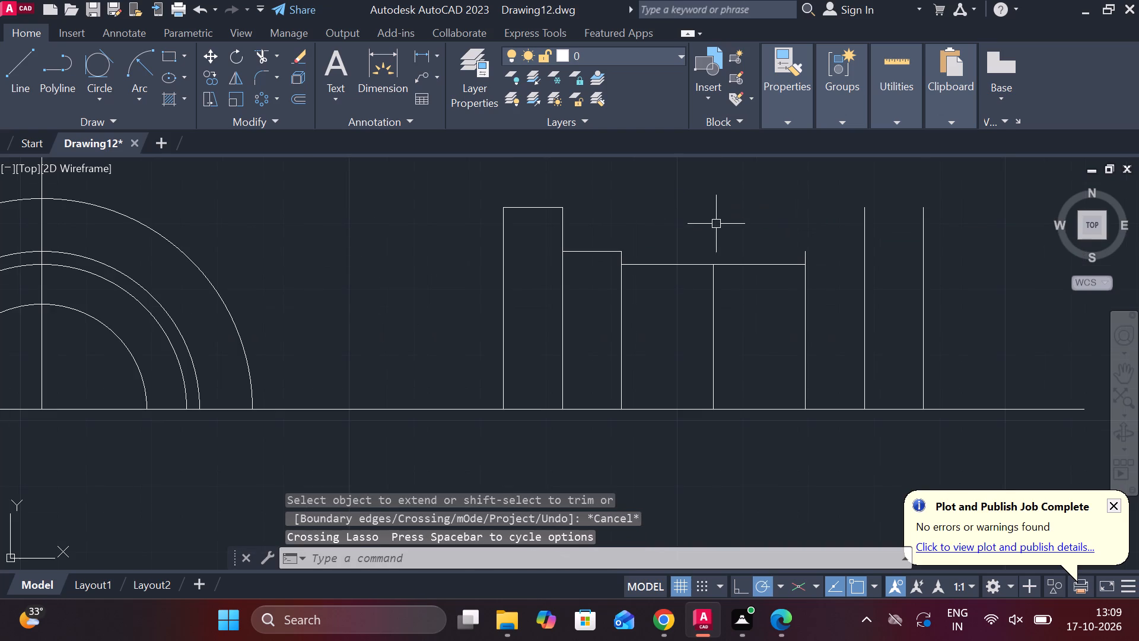
key(Escape)
middle_drag(738, 229, 685, 227)
key(l)
key(Return)
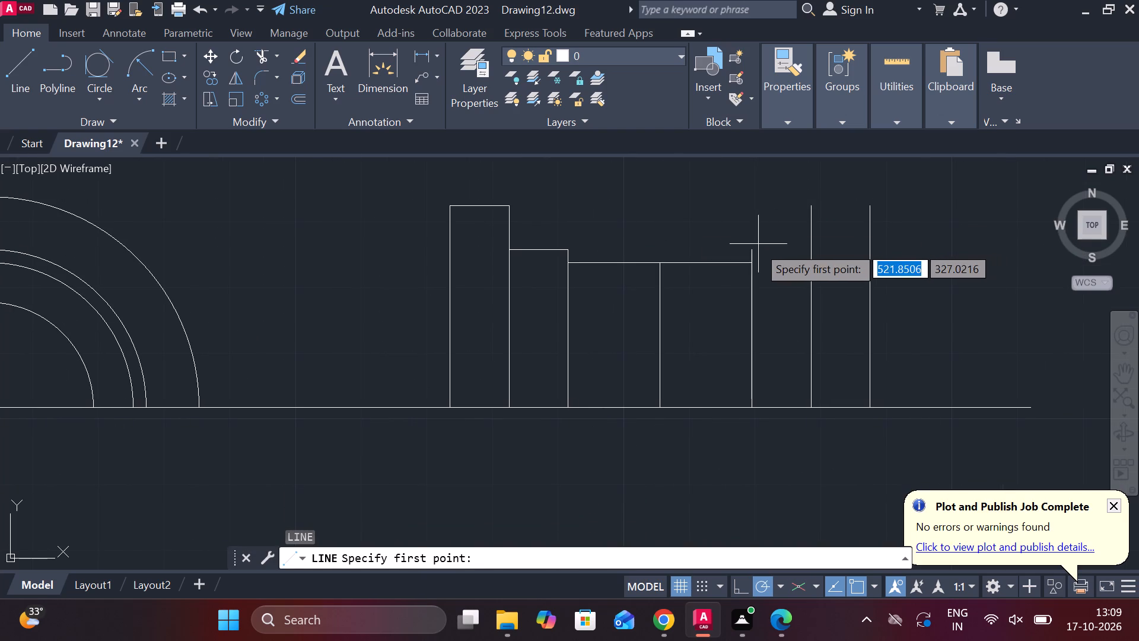
click(756, 245)
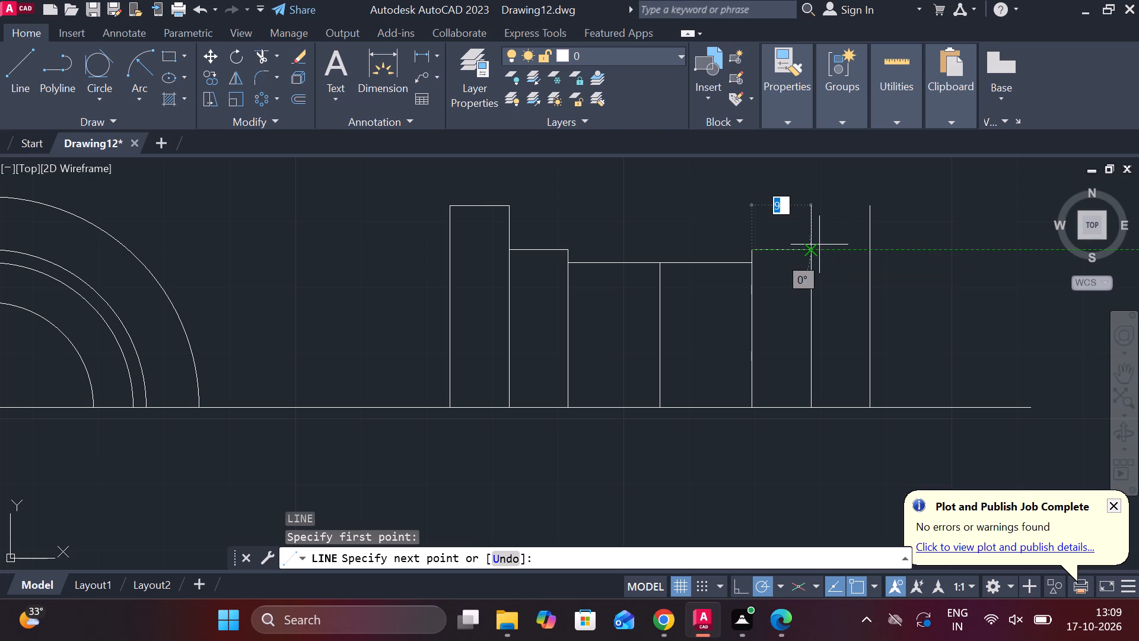
click(819, 245)
key(grave)
key(Escape)
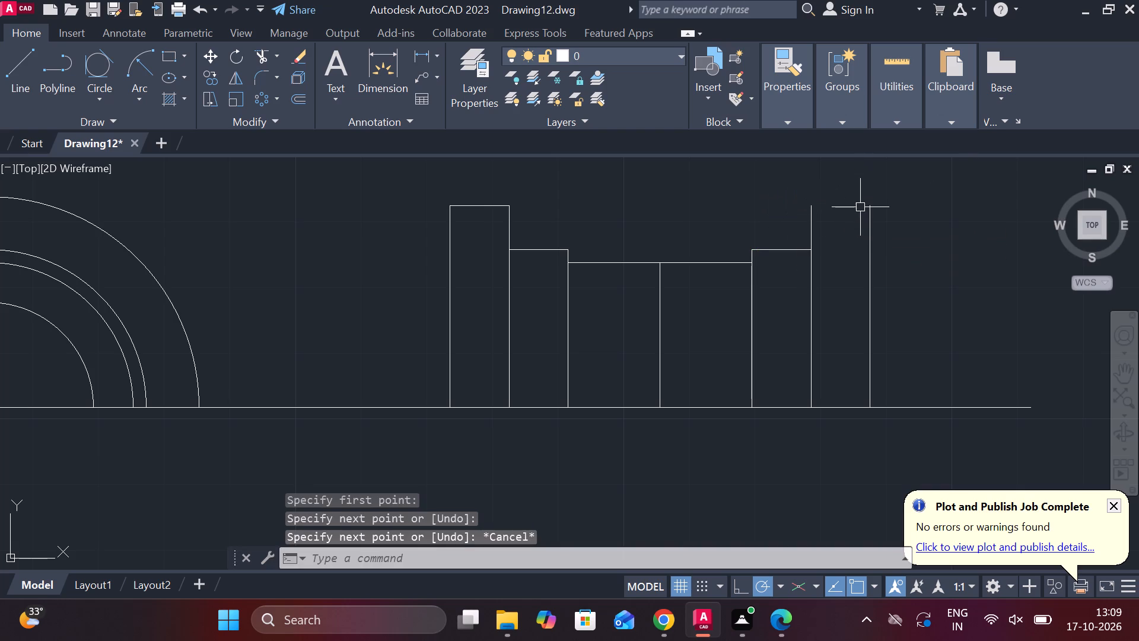
Join the upper ends of the two tall mirrored vertical lines with a 9-long horizontal line.
key(space)
click(806, 205)
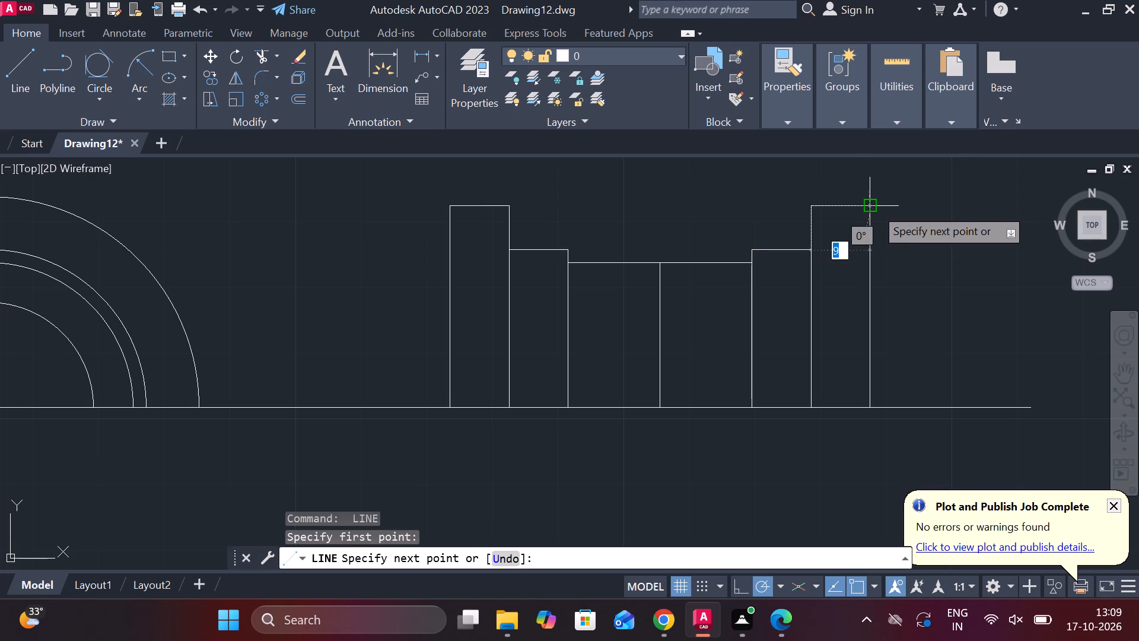
click(874, 207)
key(Escape)
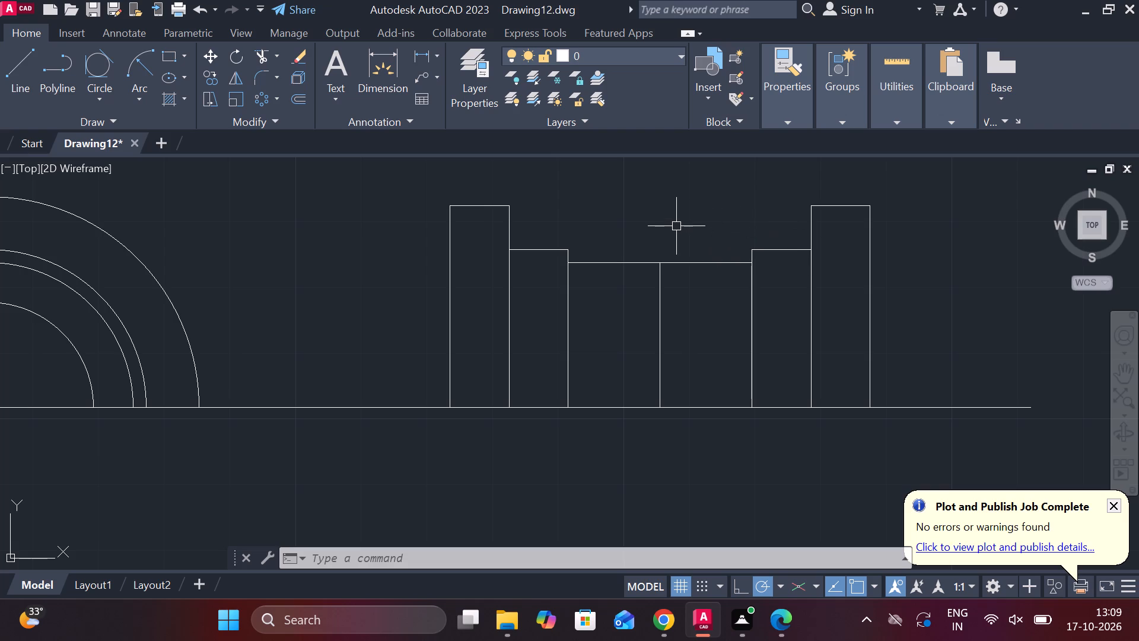
Draw a horizontal projection line from the top of the innermost arc through the side view to just past its far outer edge.
scroll(674, 226, down, 2)
scroll(578, 249, up, 1)
middle_drag(596, 247, 672, 261)
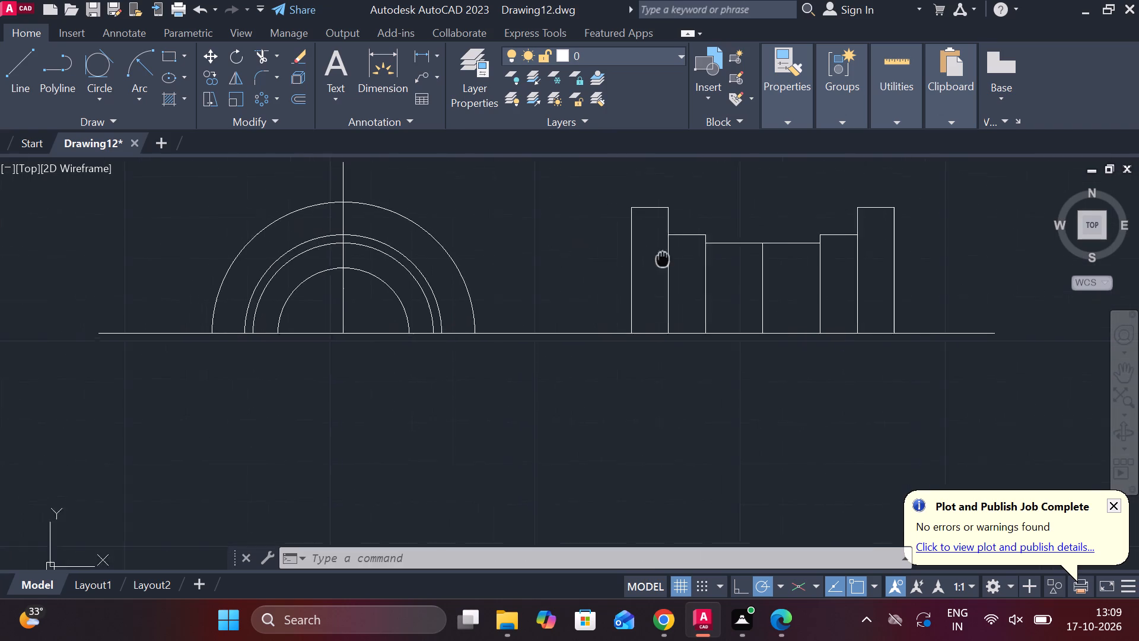
middle_drag(672, 261, 673, 261)
key(l)
key(Return)
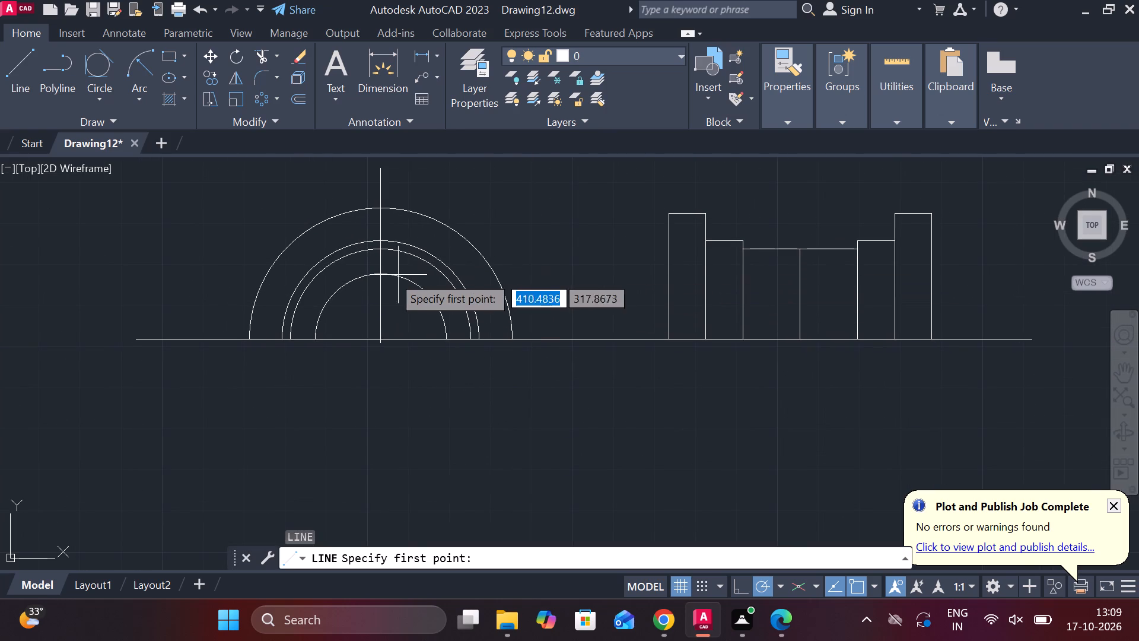
click(383, 275)
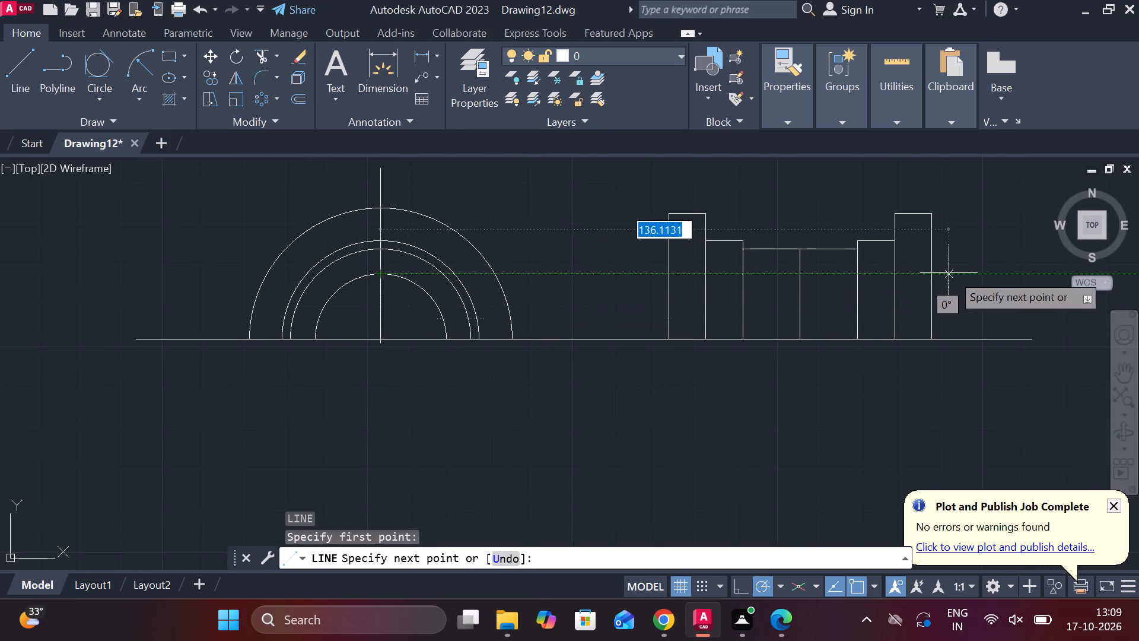
click(962, 272)
key(Escape)
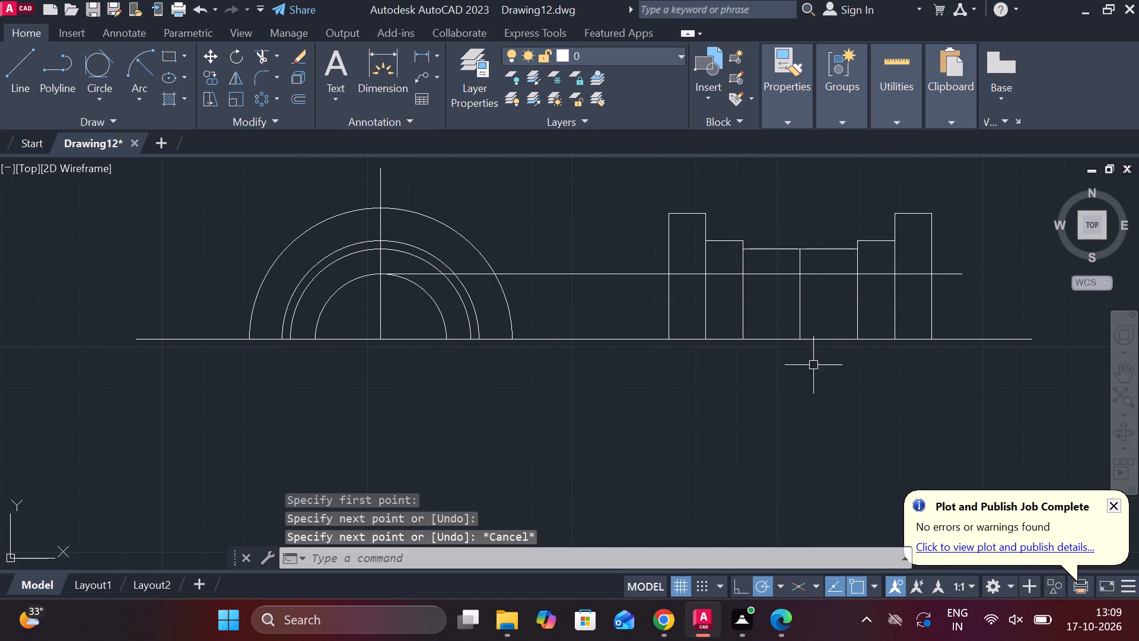
Trim the projection line to the side view's two outer vertical lines and erase the piece left over at the arcs.
text(TR)
key(space)
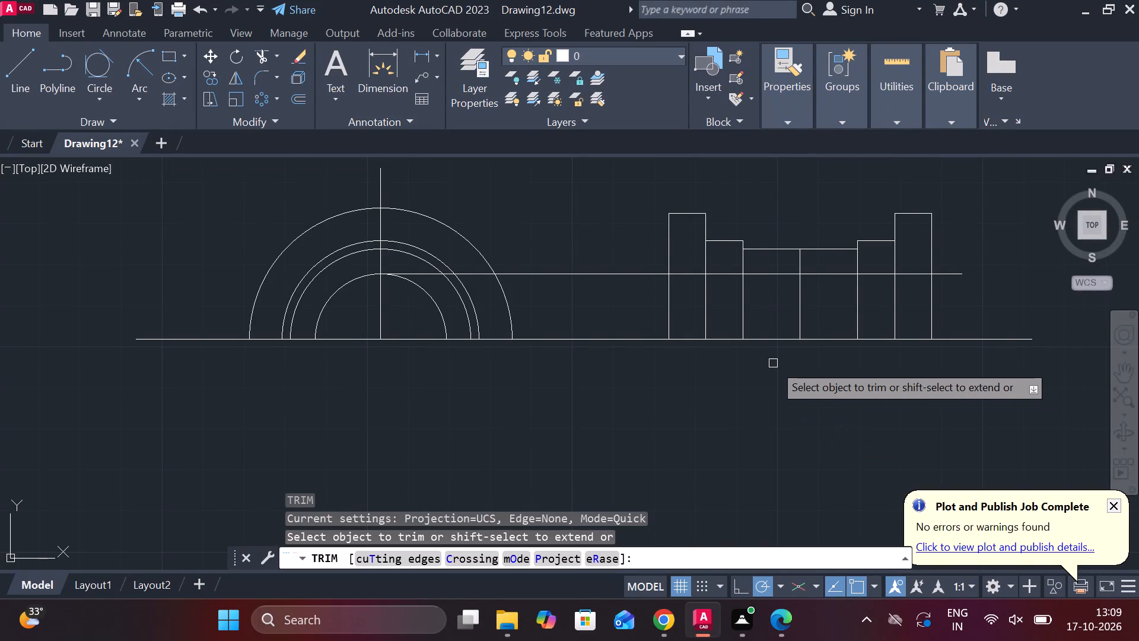
click(650, 275)
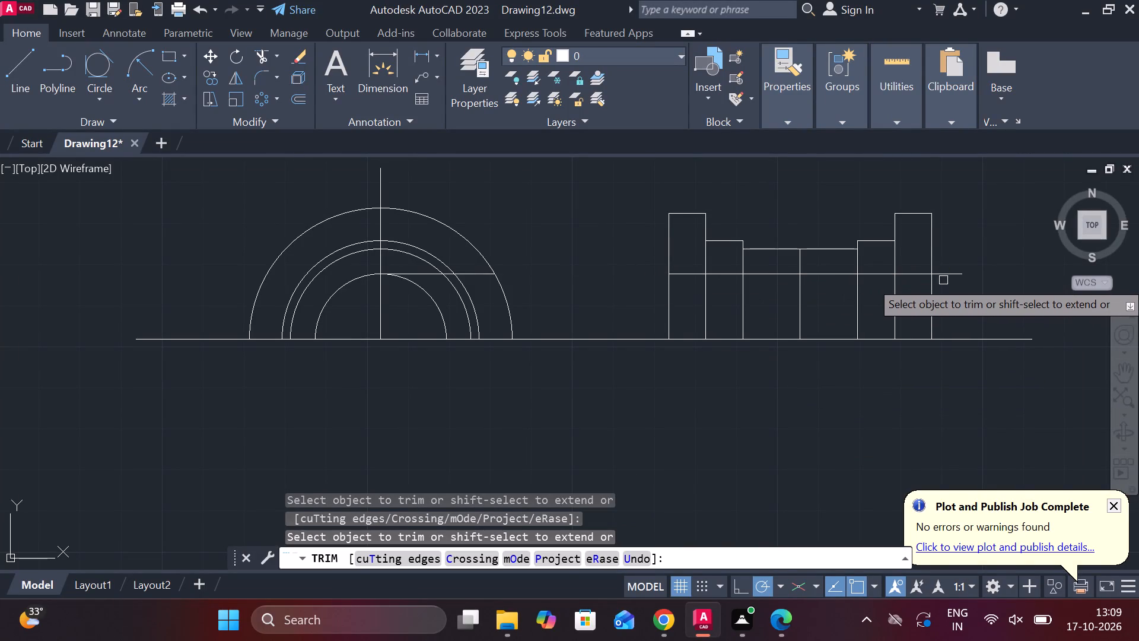
click(949, 275)
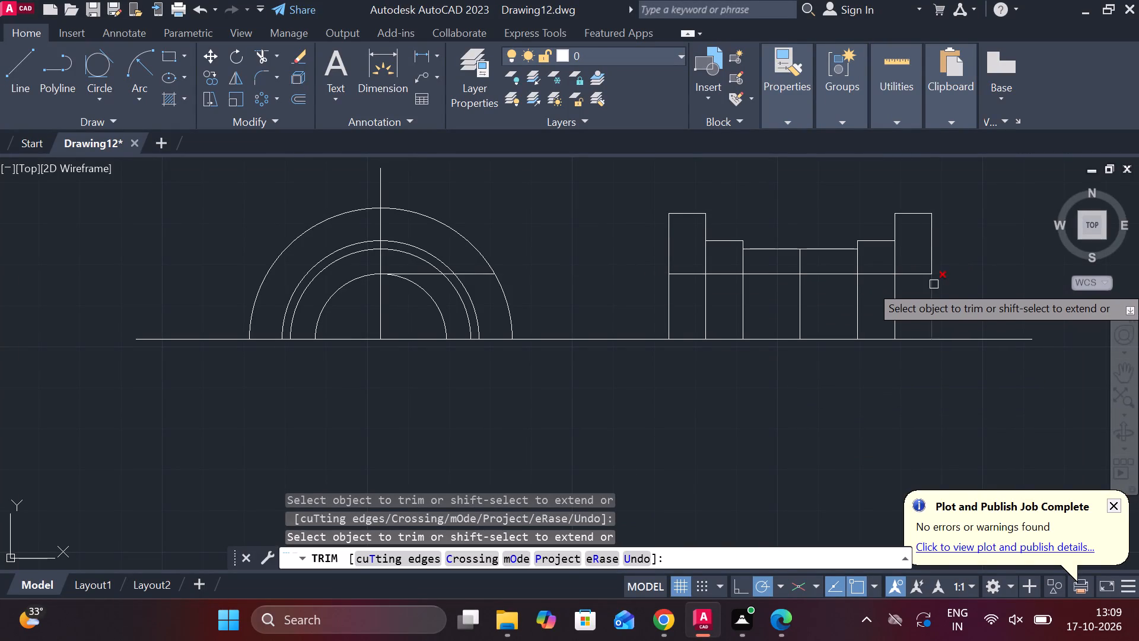
key(Escape)
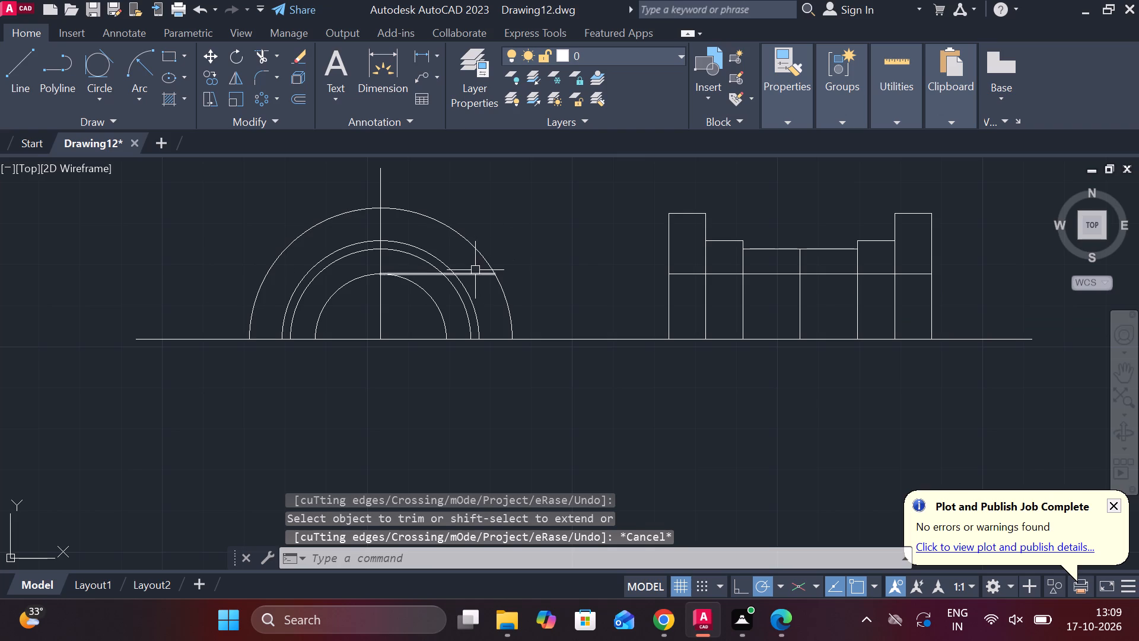
click(475, 270)
text(E)
key(space)
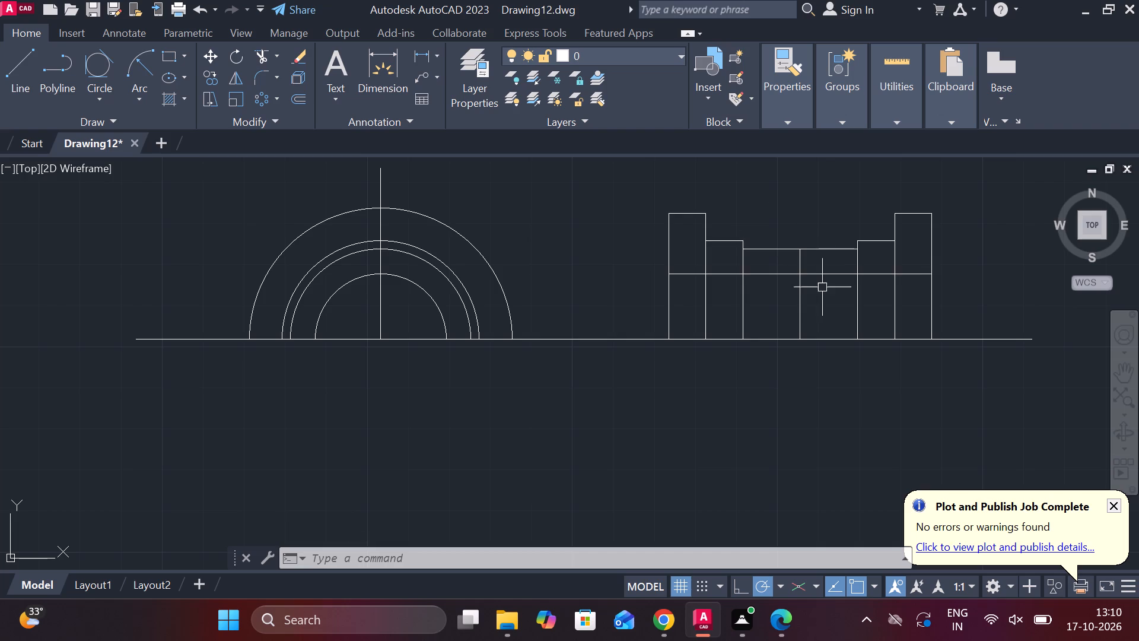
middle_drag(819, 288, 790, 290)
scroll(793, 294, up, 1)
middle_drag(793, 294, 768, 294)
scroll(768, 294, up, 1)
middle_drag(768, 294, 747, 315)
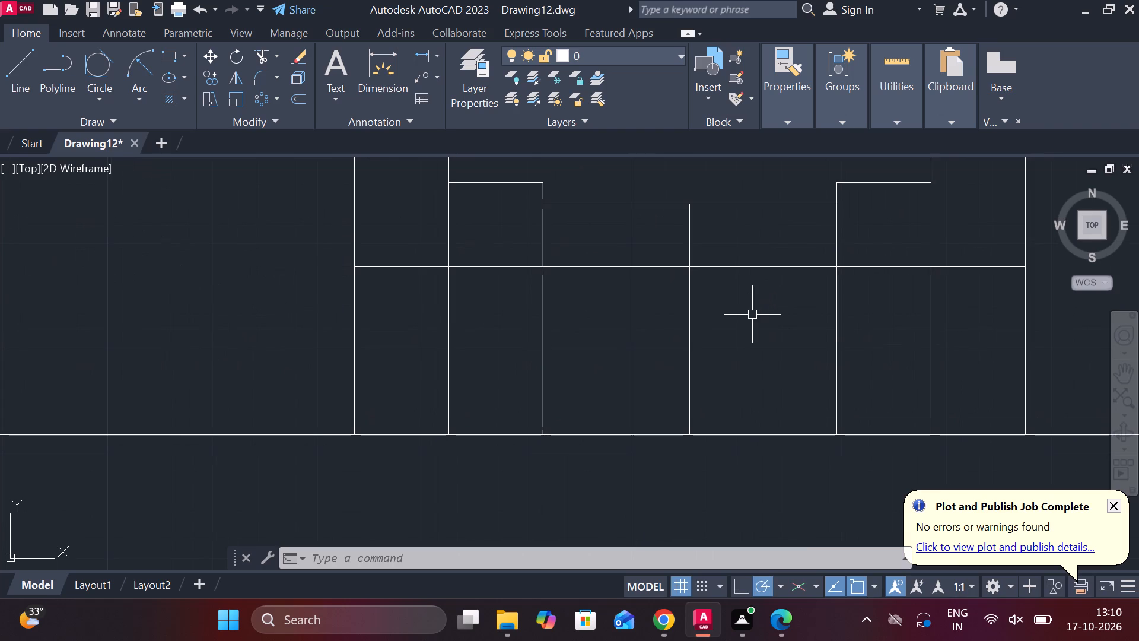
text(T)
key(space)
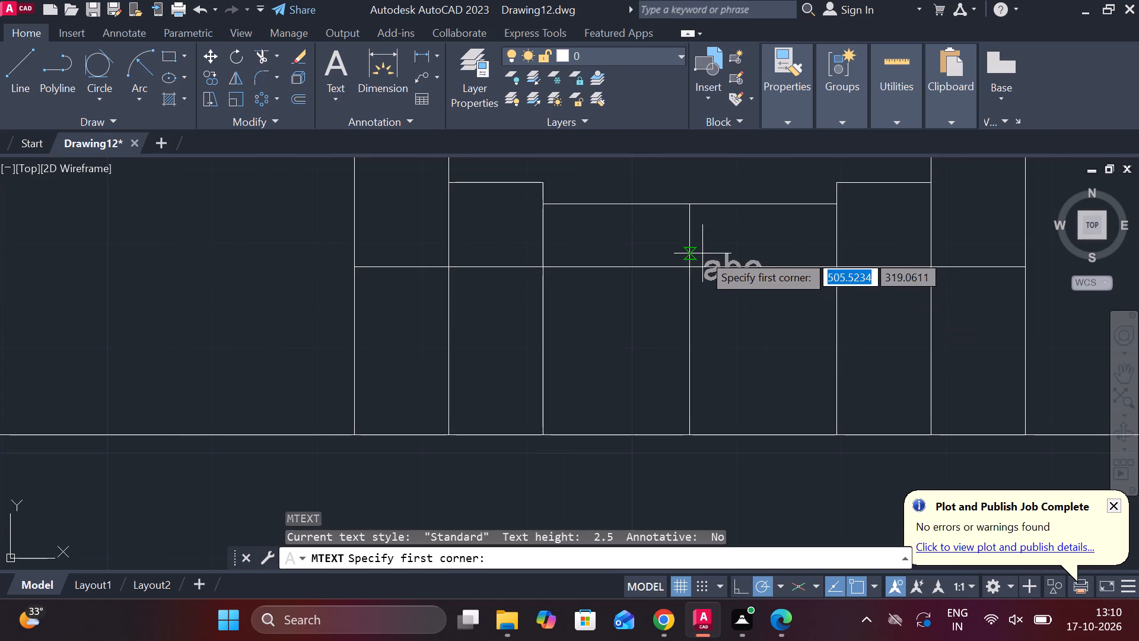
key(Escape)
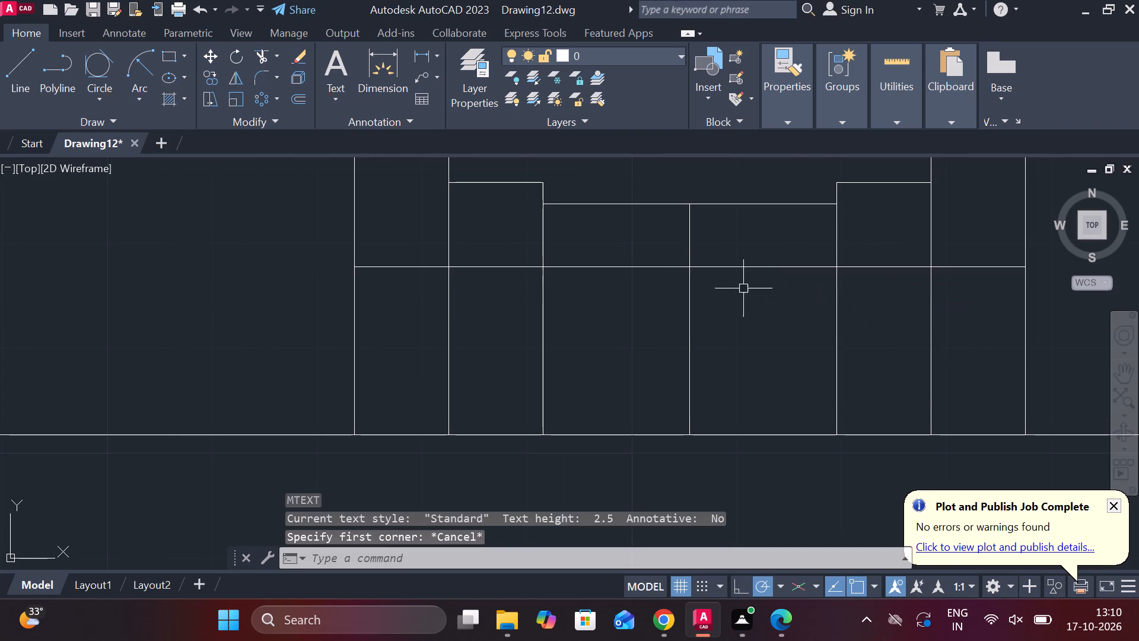
Trim away the projected line's three segments between the side view's middle line and its right outer vertical line.
text(TR)
key(space)
click(729, 268)
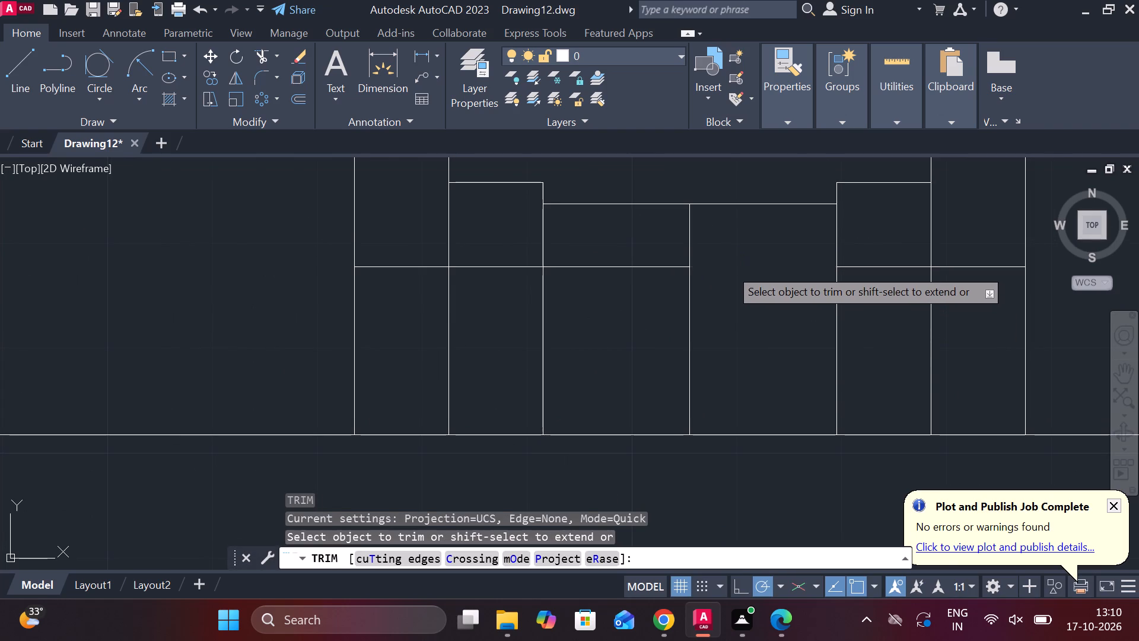
click(858, 271)
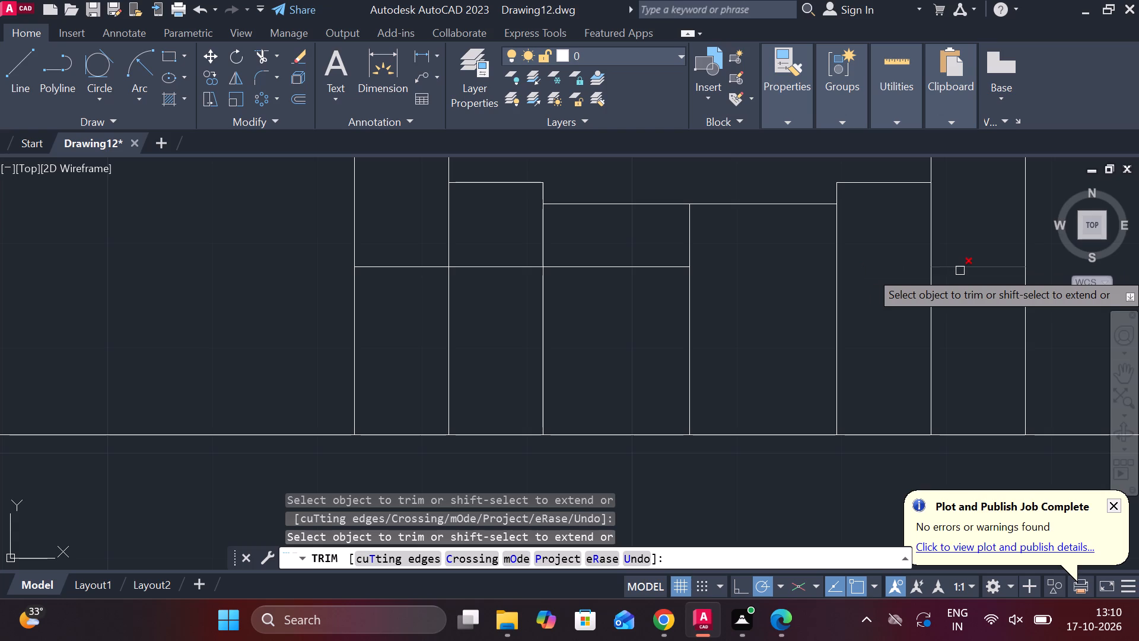
click(960, 271)
key(Escape)
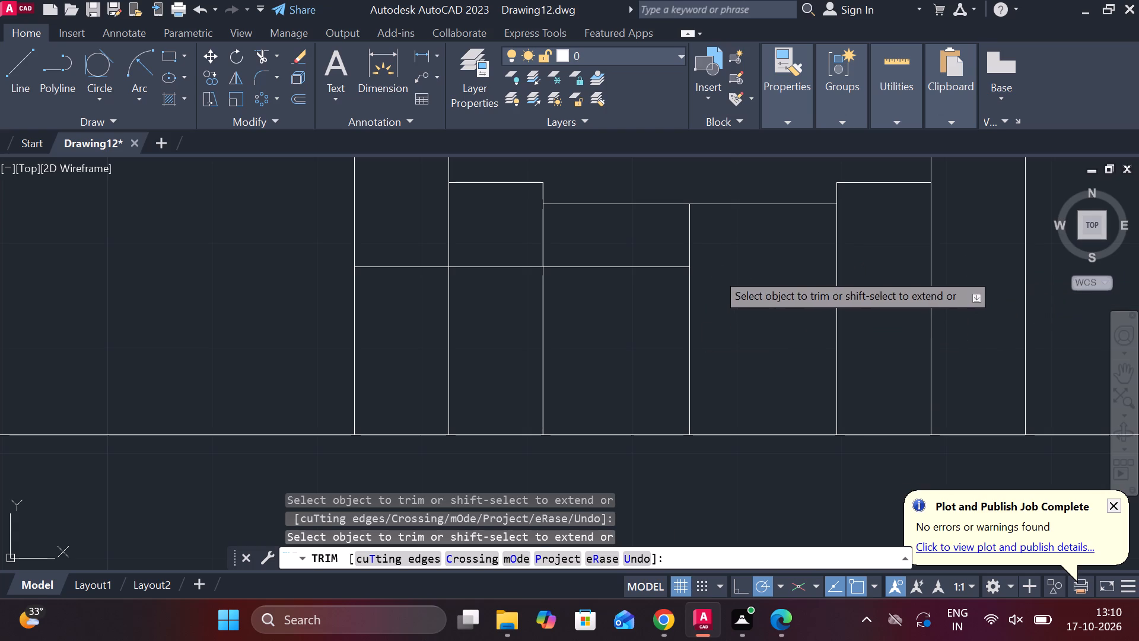
Redraw the right half as a separate horizontal line from the middle line, trimming its overshoot at the right outer vertical line.
key(l)
key(Return)
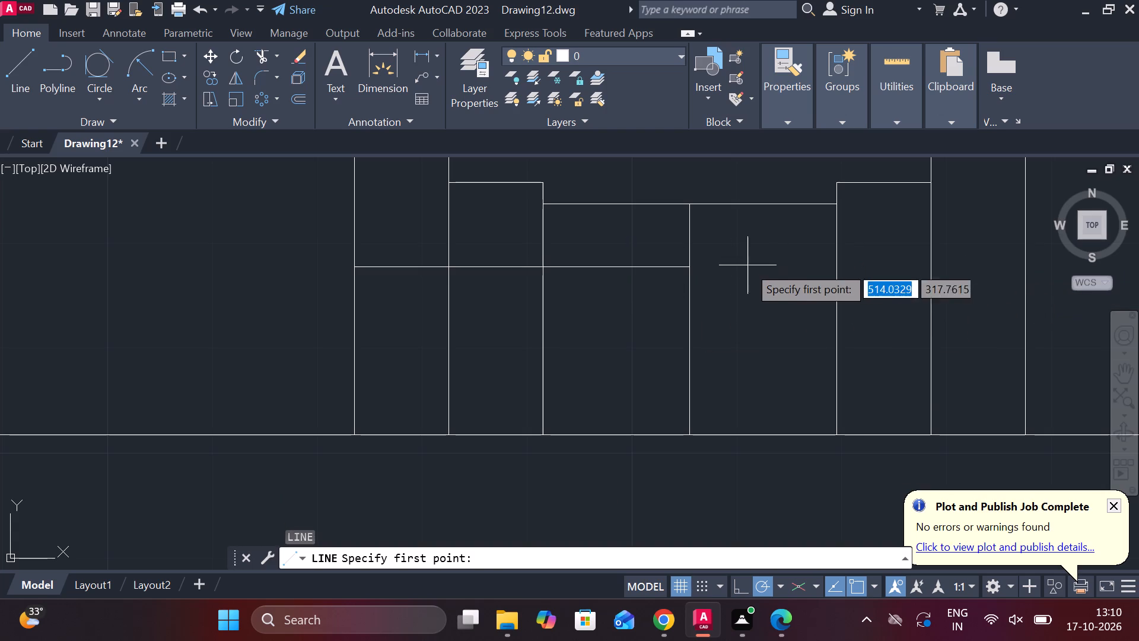
click(696, 268)
middle_drag(842, 267, 679, 280)
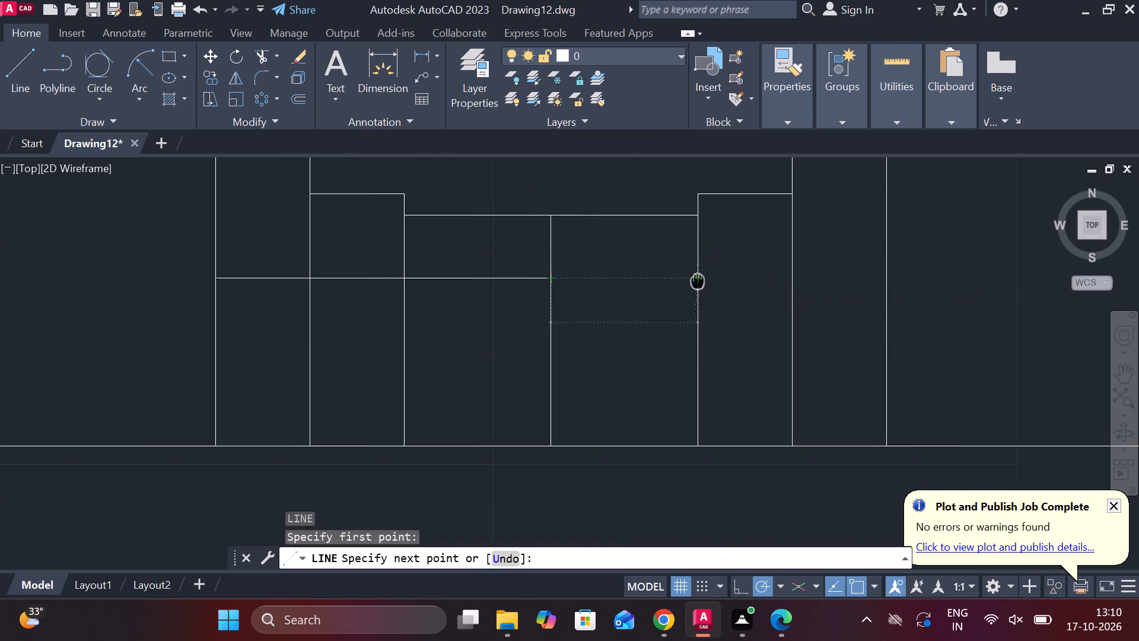
middle_drag(679, 280, 667, 281)
click(887, 274)
key(Escape)
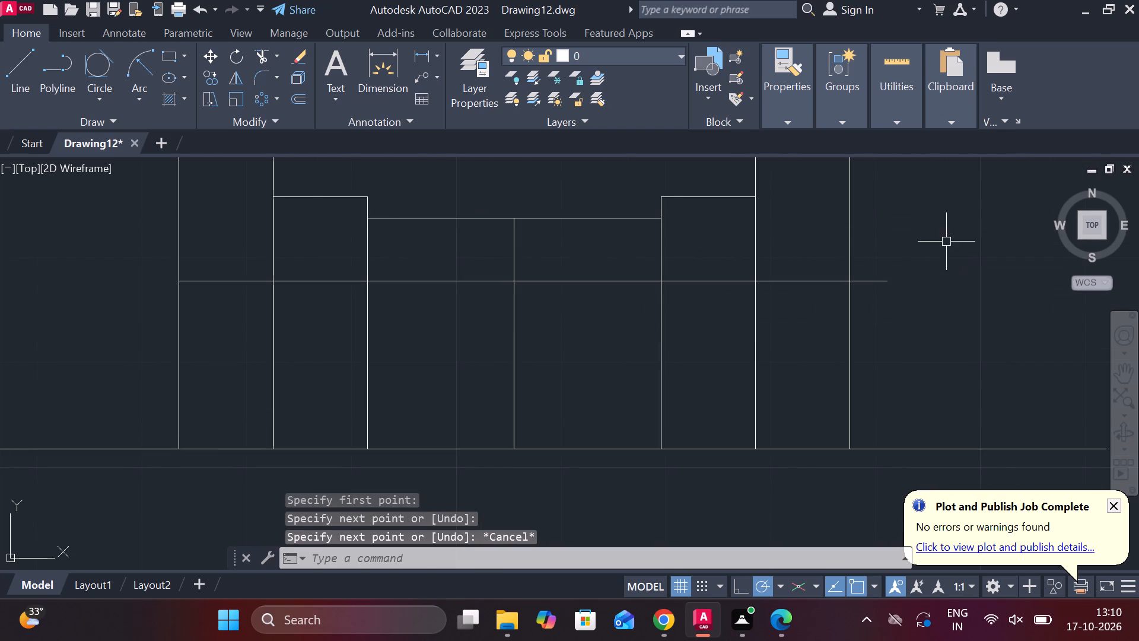
text(TR)
key(space)
click(865, 283)
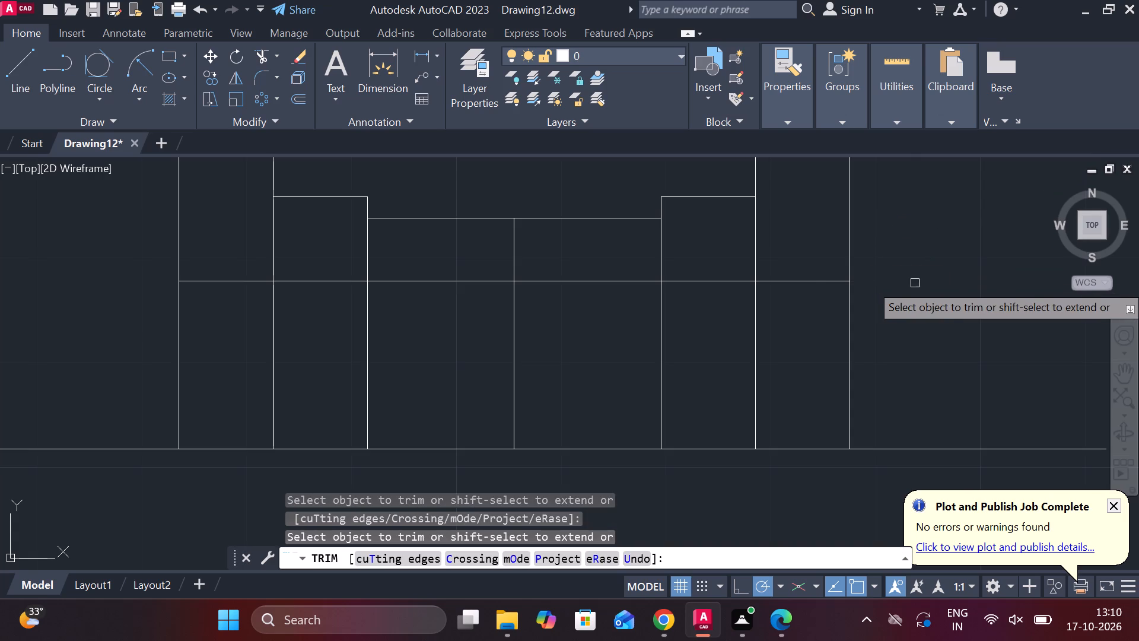
scroll(916, 283, down, 1)
middle_drag(935, 283, 961, 286)
key(Escape)
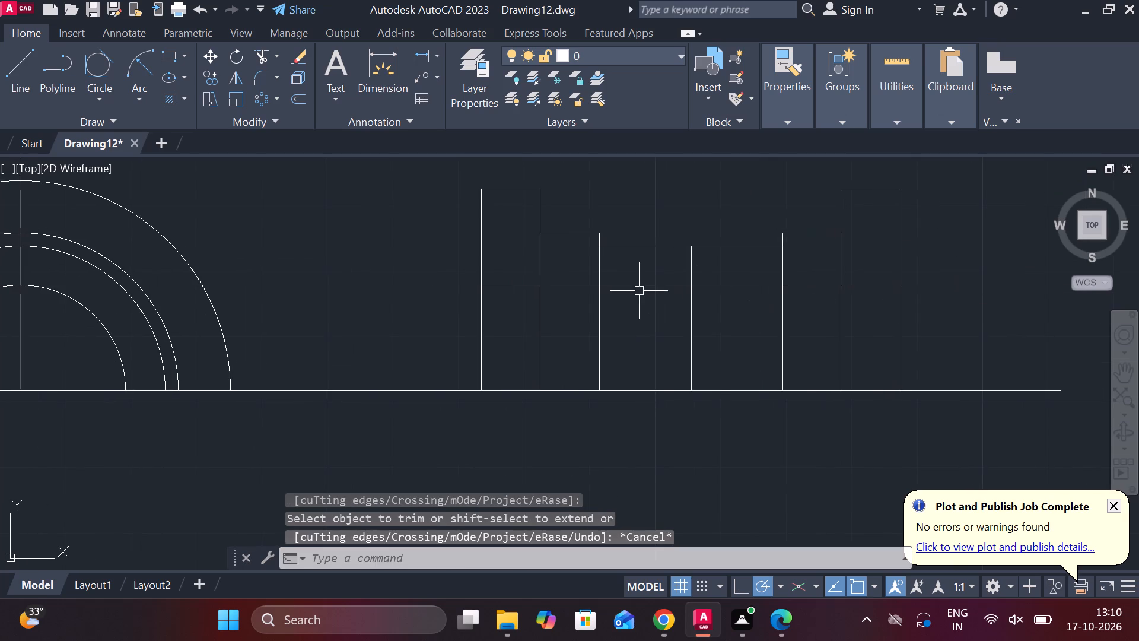
Change the linetype of the projected line's left half to DASHED.
click(632, 289)
click(780, 120)
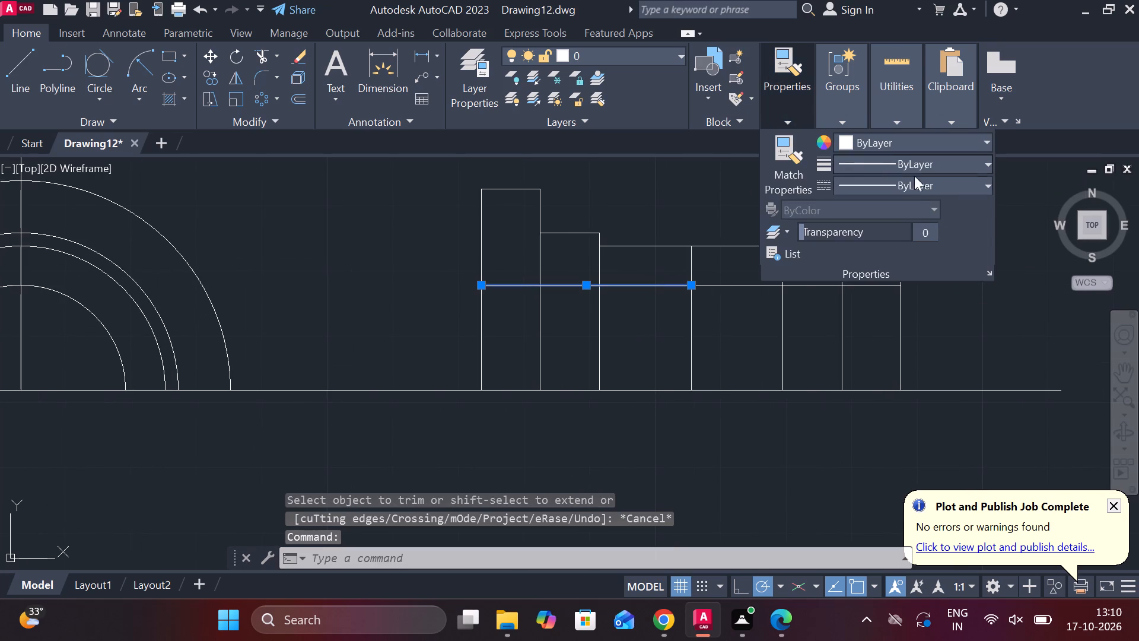
click(927, 185)
click(896, 263)
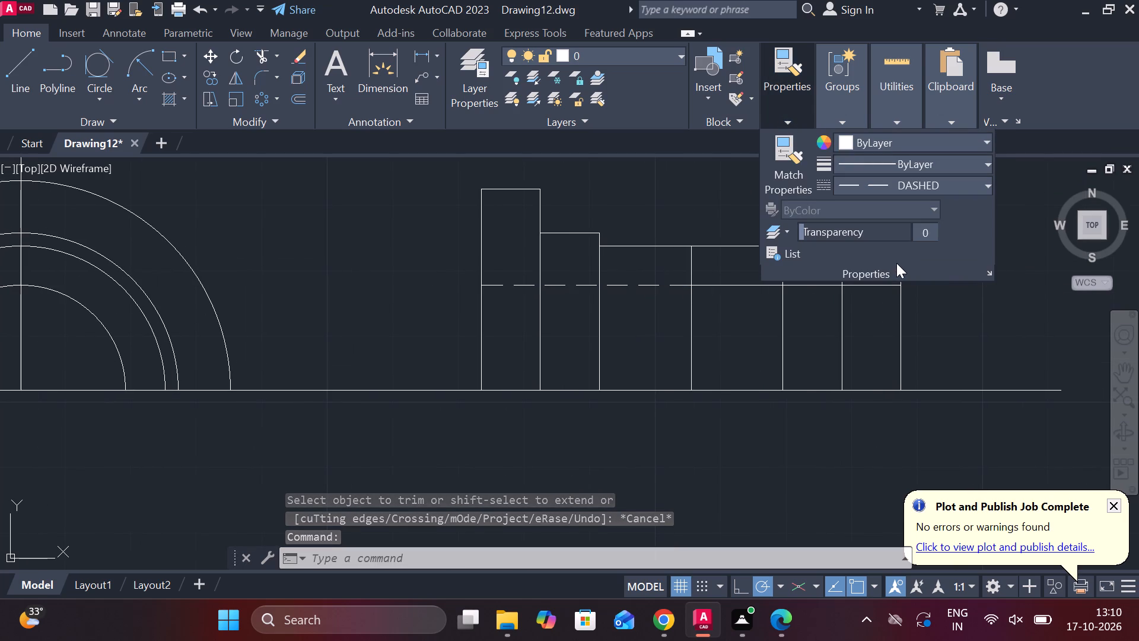
key(Escape)
key(Escape)
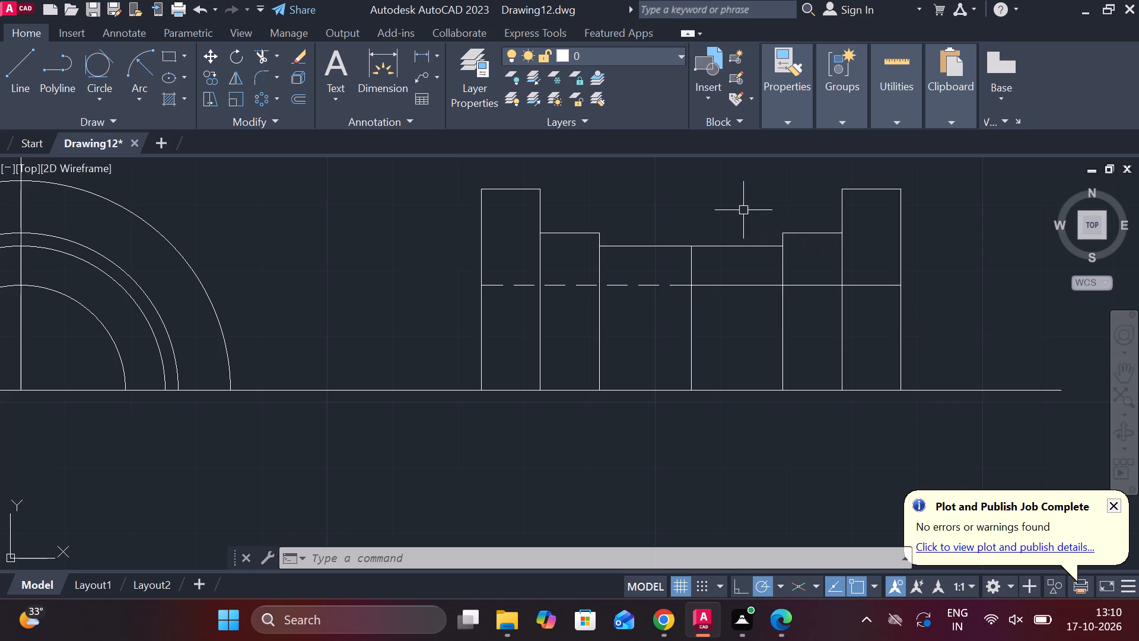
Offset the side view's middle vertical line by 3 to each side.
click(693, 260)
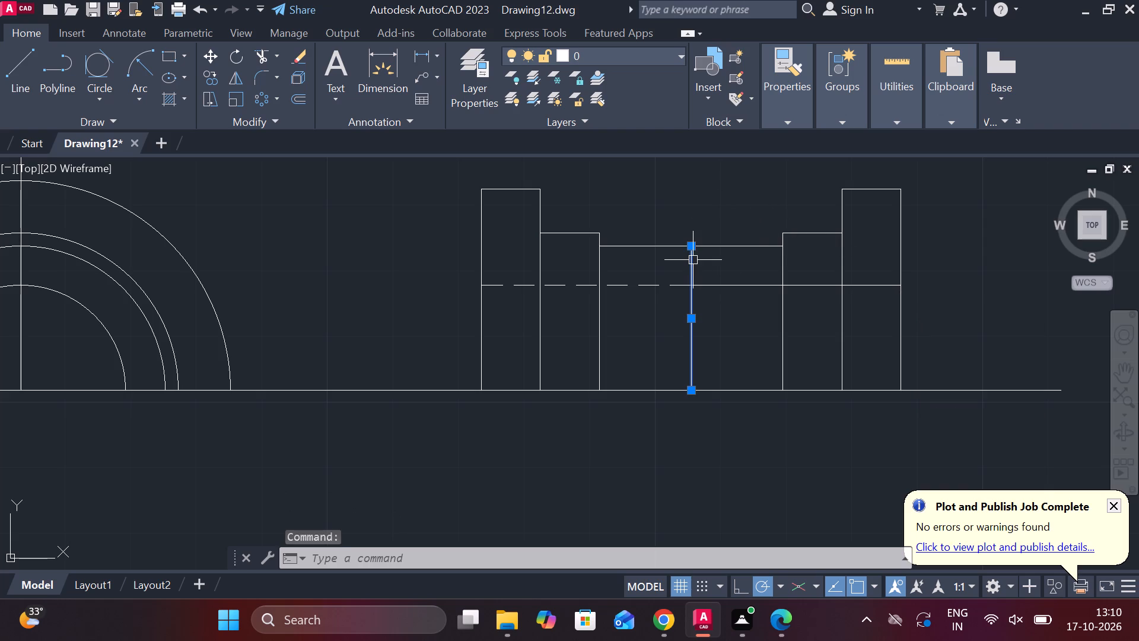
key(o)
key(Return)
key(Return)
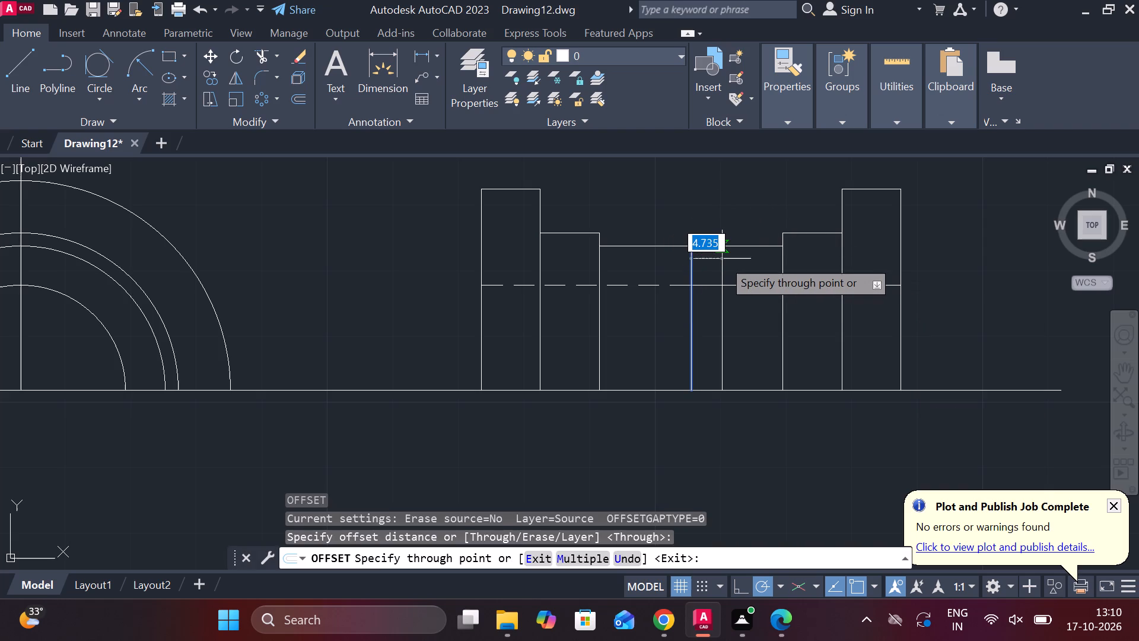
text(3)
key(space)
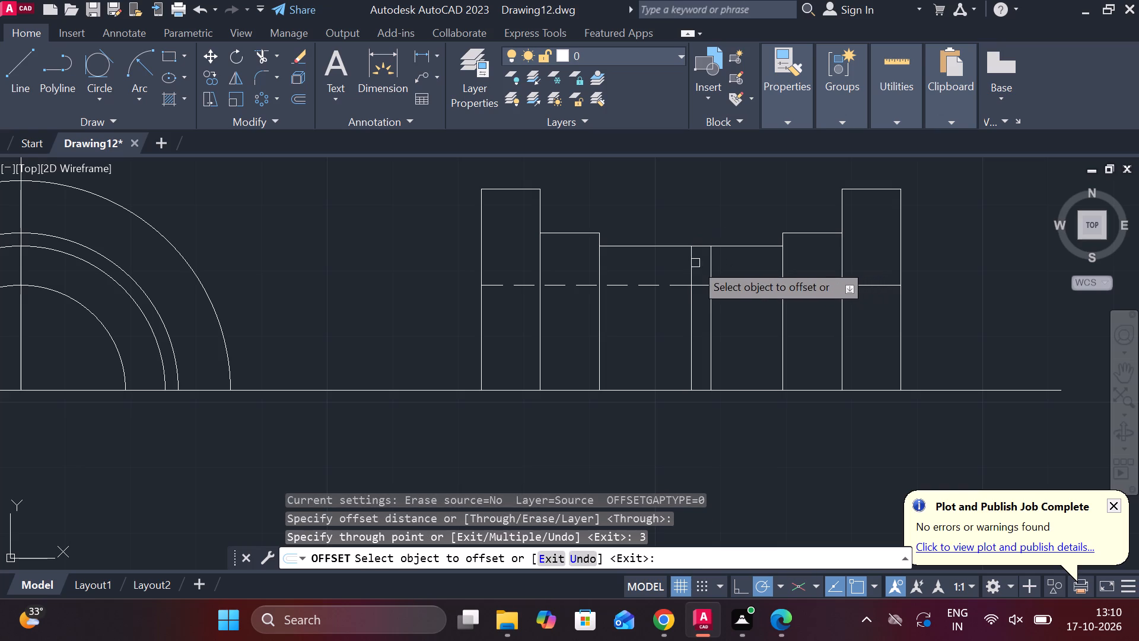
click(695, 263)
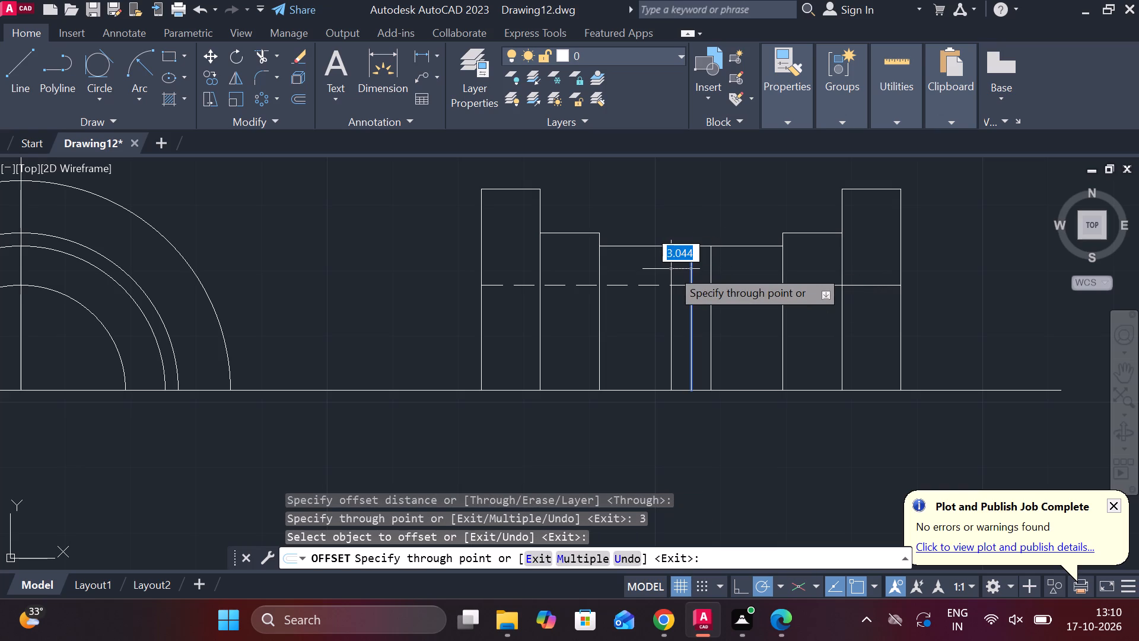
text(3)
key(space)
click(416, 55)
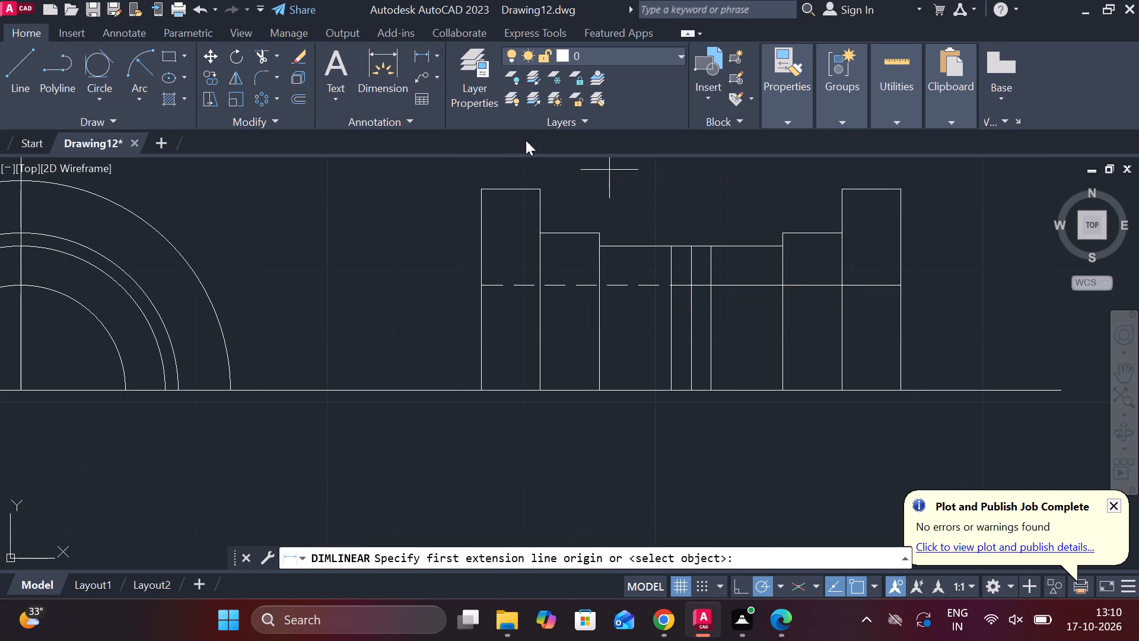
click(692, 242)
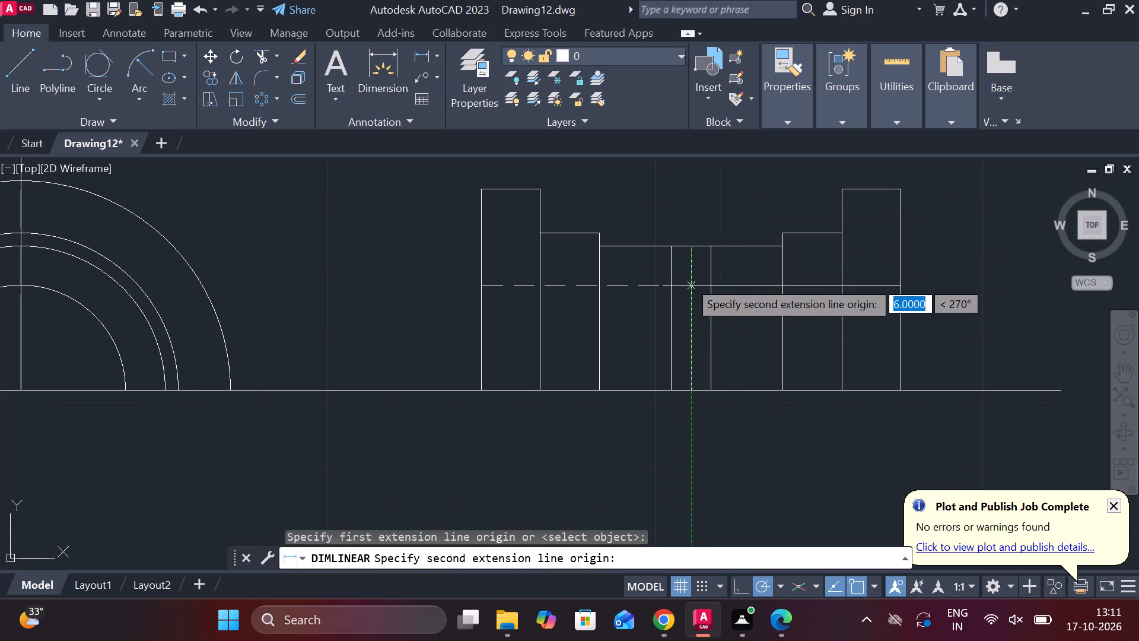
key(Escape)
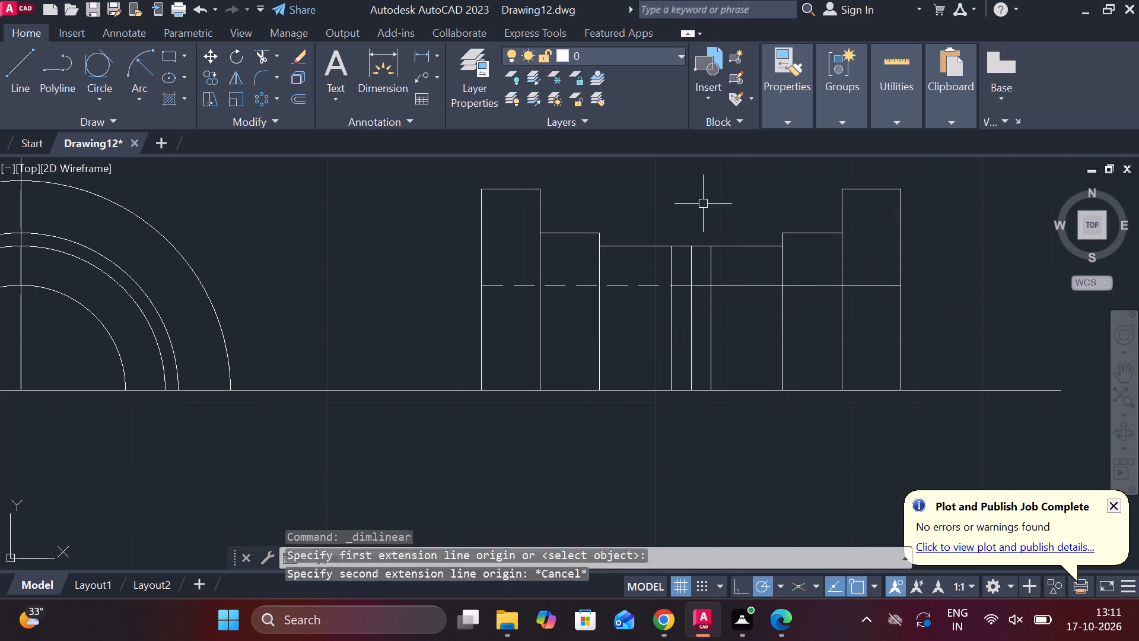
Trim the middle vertical line and its two offset copies below the projected horizontal line.
text(TR)
key(space)
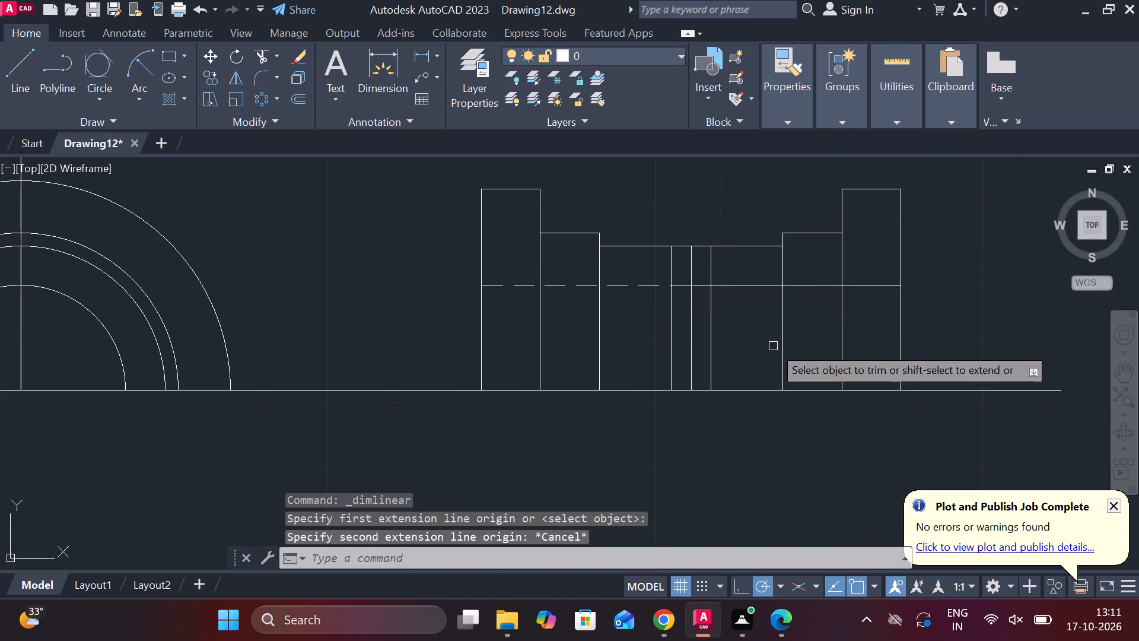
drag(738, 318, 650, 332)
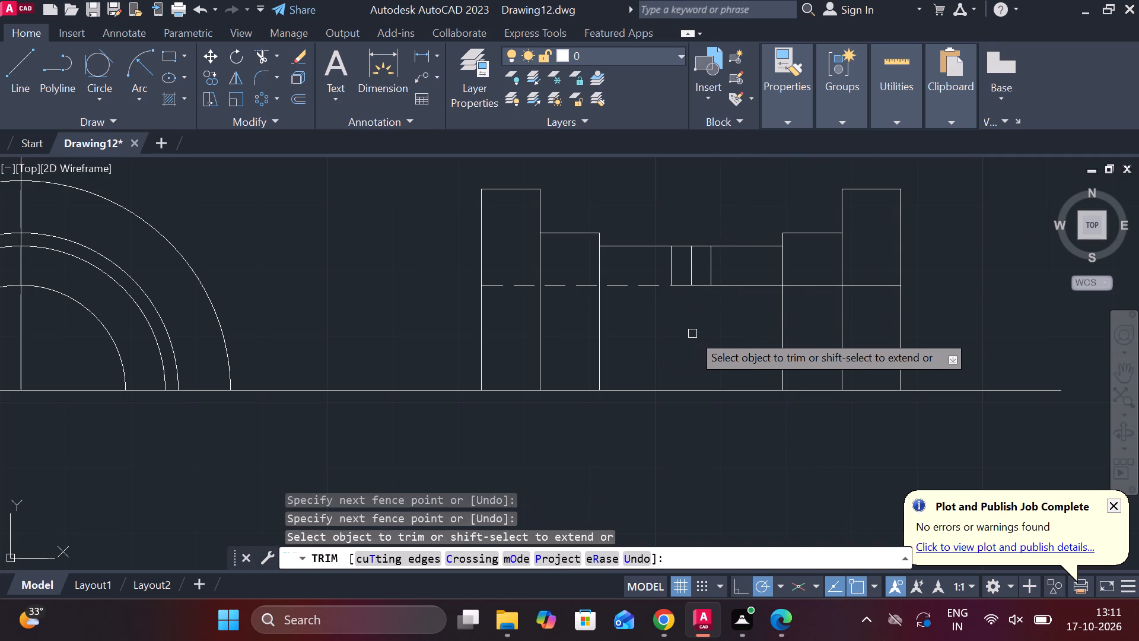
key(Escape)
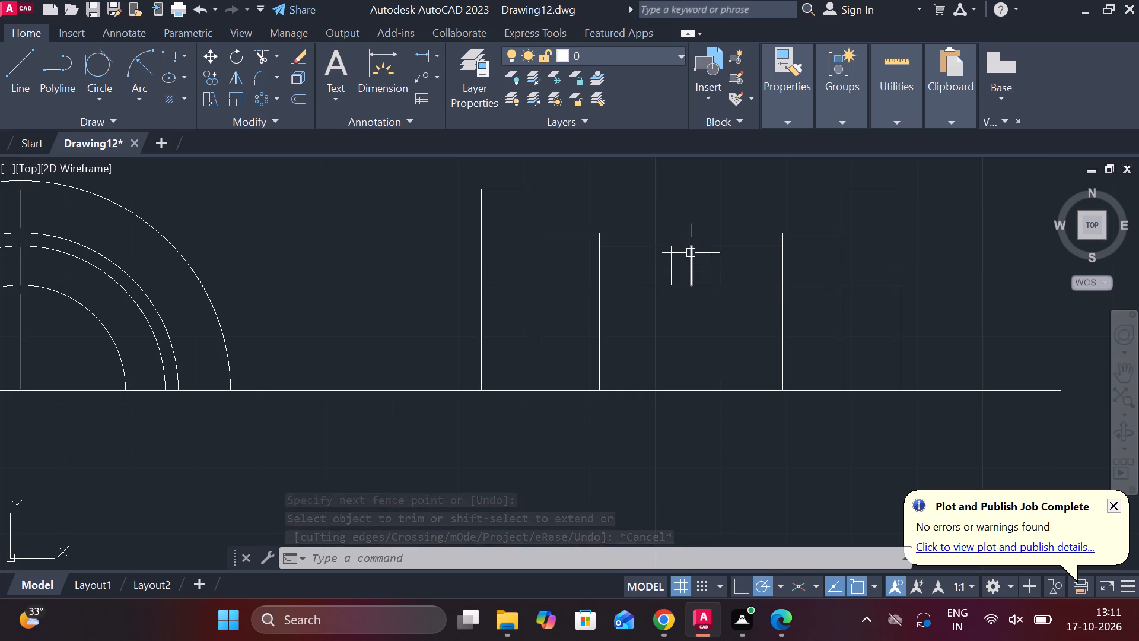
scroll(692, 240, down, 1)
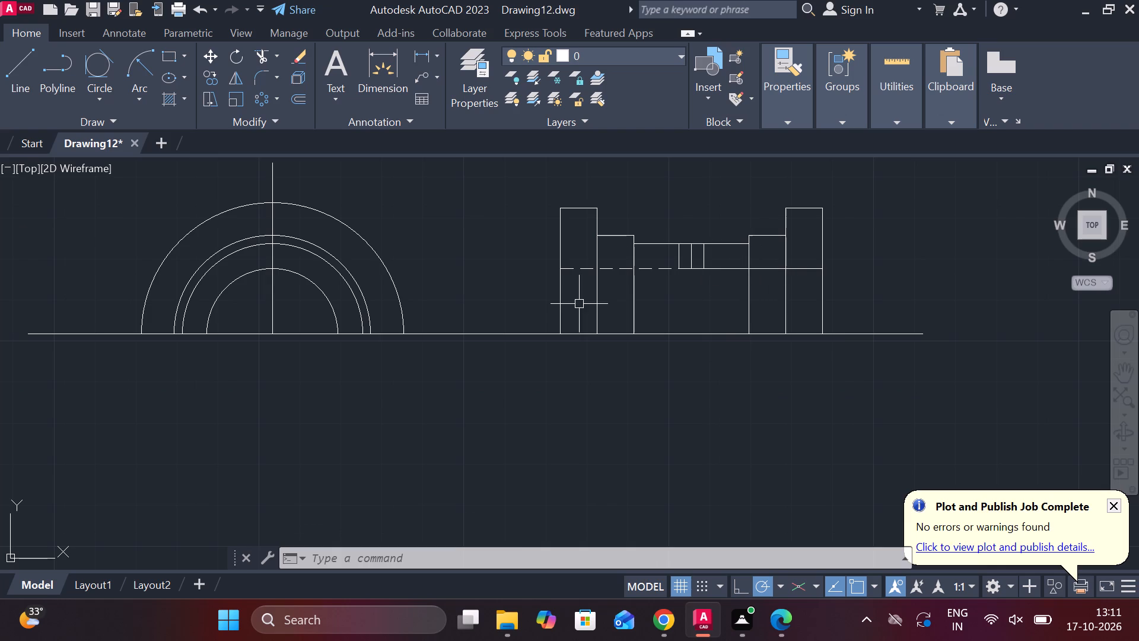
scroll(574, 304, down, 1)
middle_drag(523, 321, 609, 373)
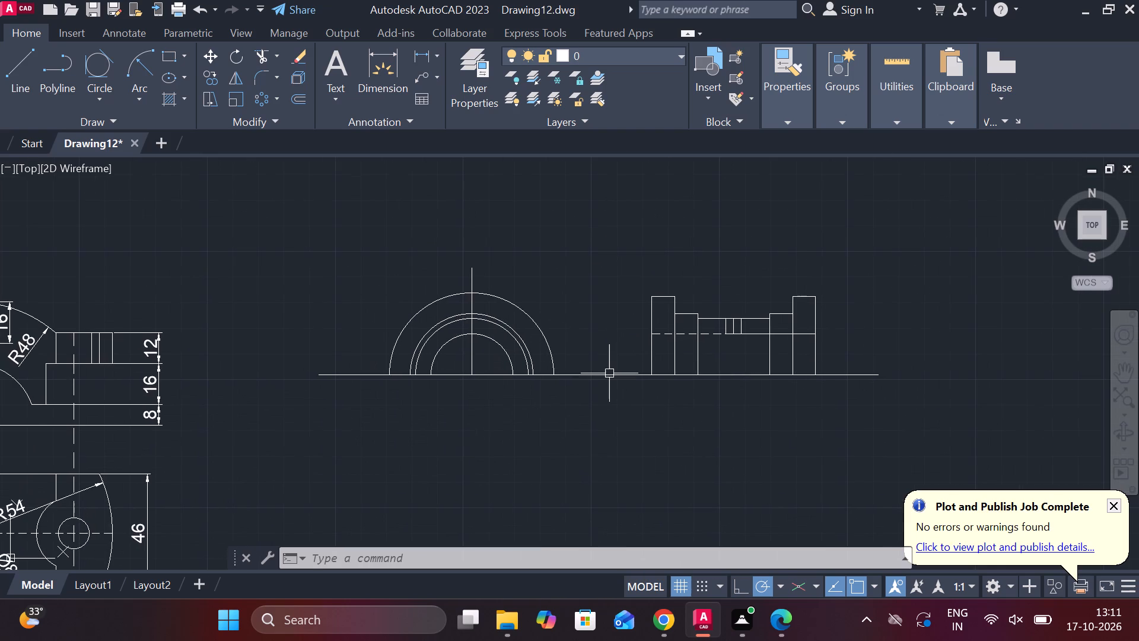
Trim away the middle vertical line between its two offset copies in the stepped side view.
scroll(527, 356, up, 1)
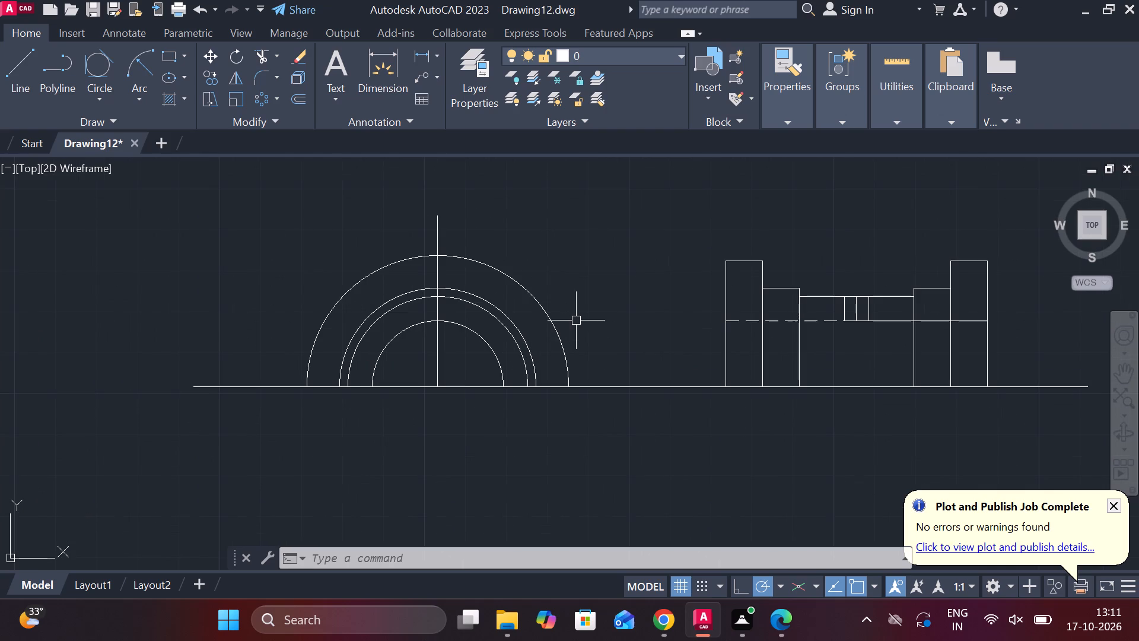
middle_drag(587, 322, 599, 328)
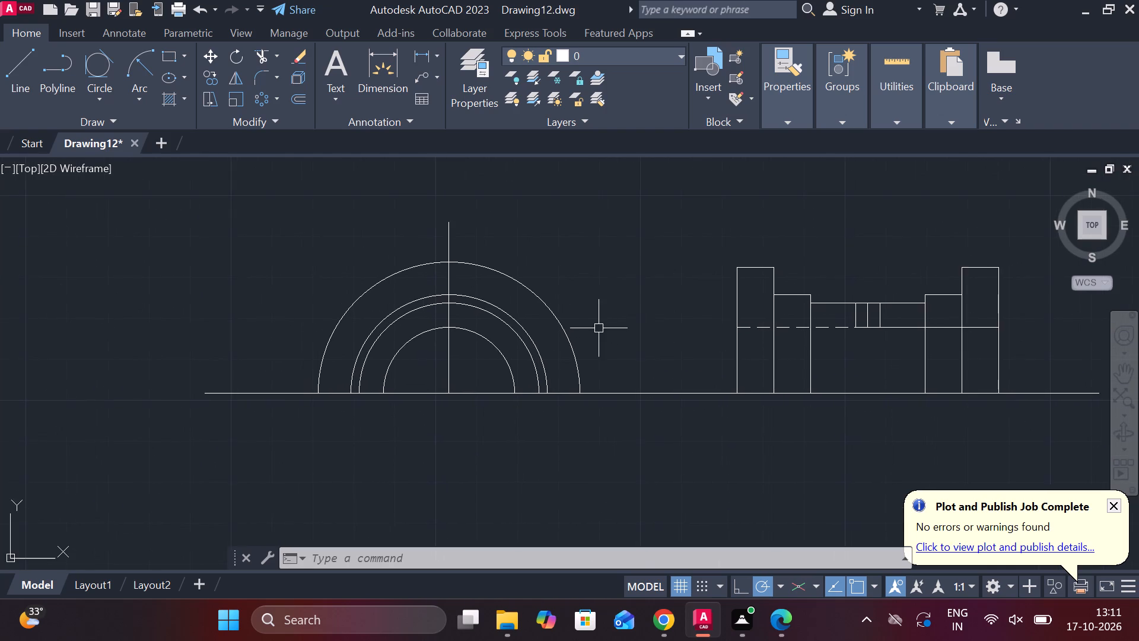
middle_drag(595, 326, 465, 328)
scroll(643, 321, up, 1)
middle_drag(742, 366, 569, 361)
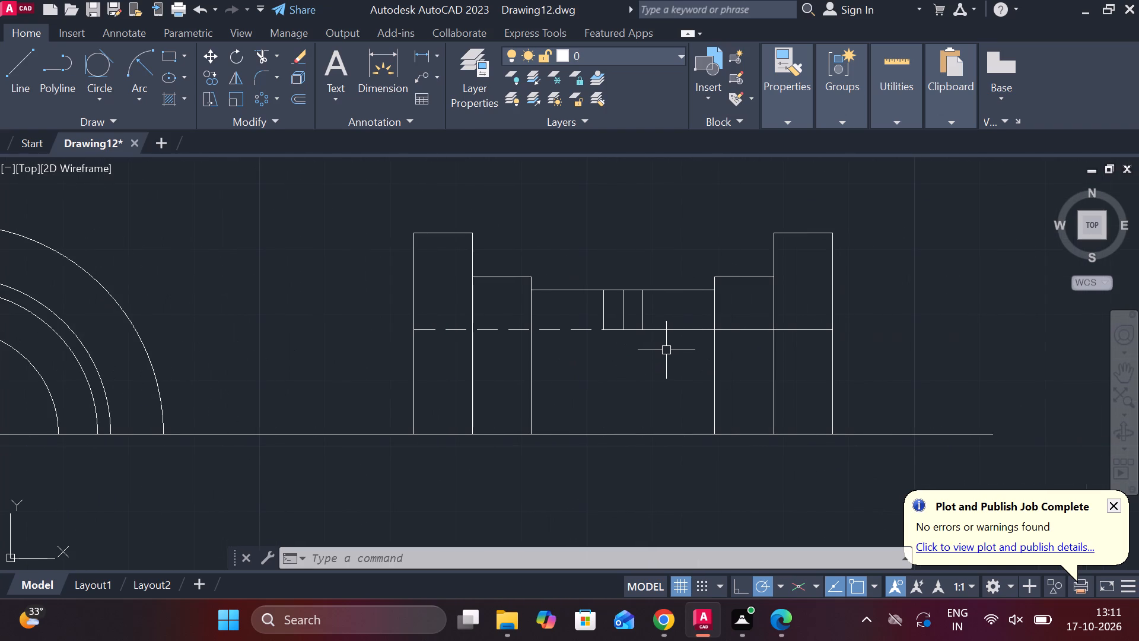
scroll(666, 350, up, 2)
text(TR)
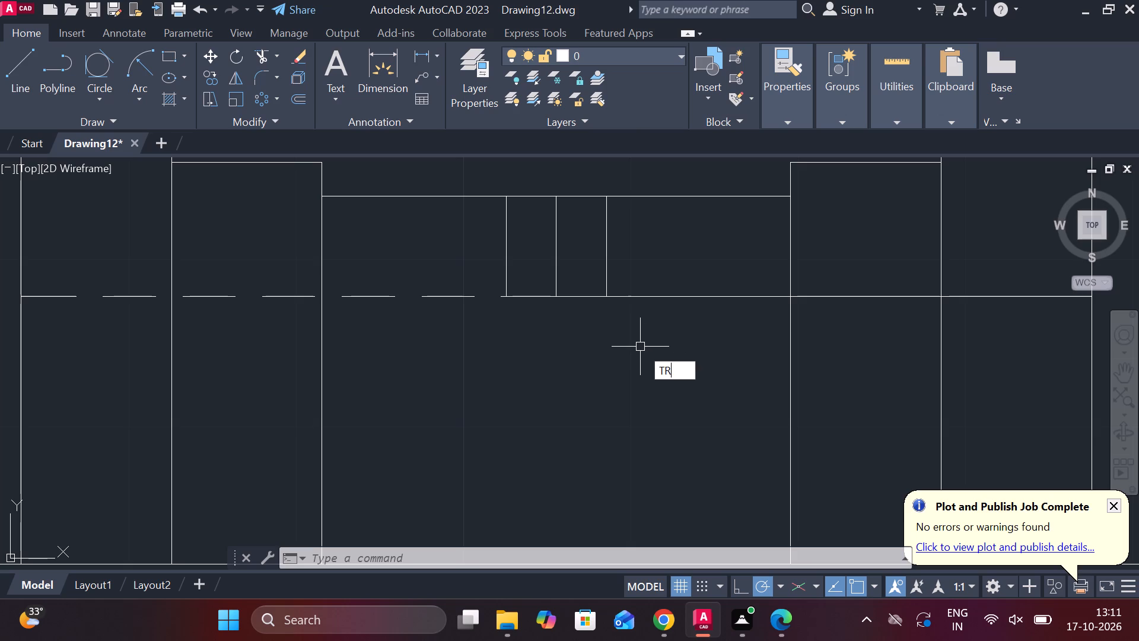
key(space)
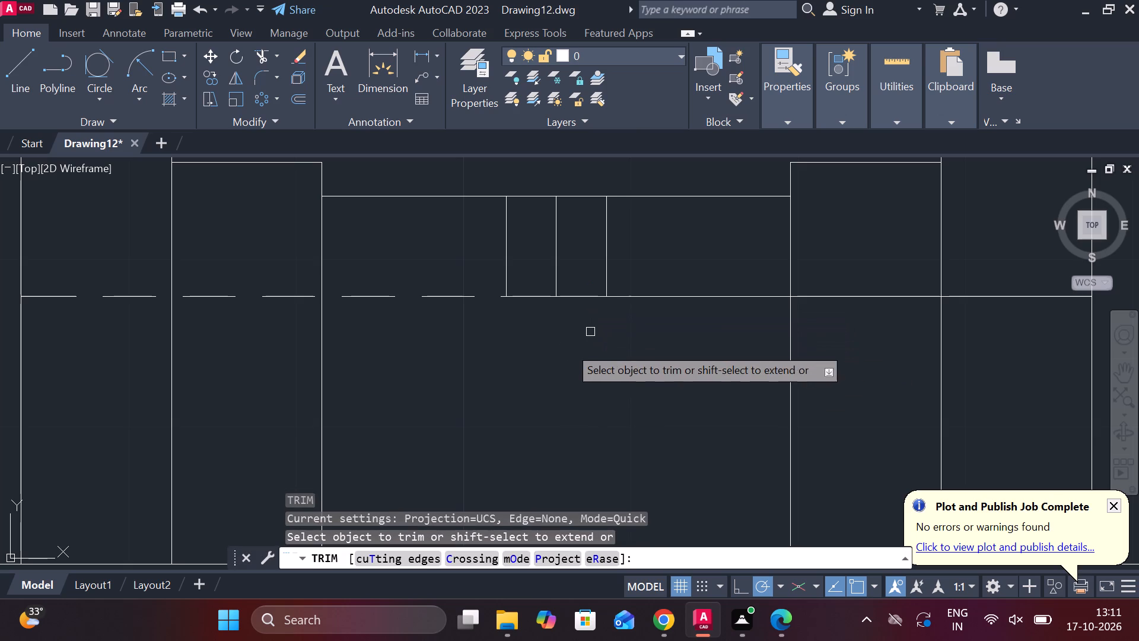
scroll(542, 348, down, 1)
click(548, 285)
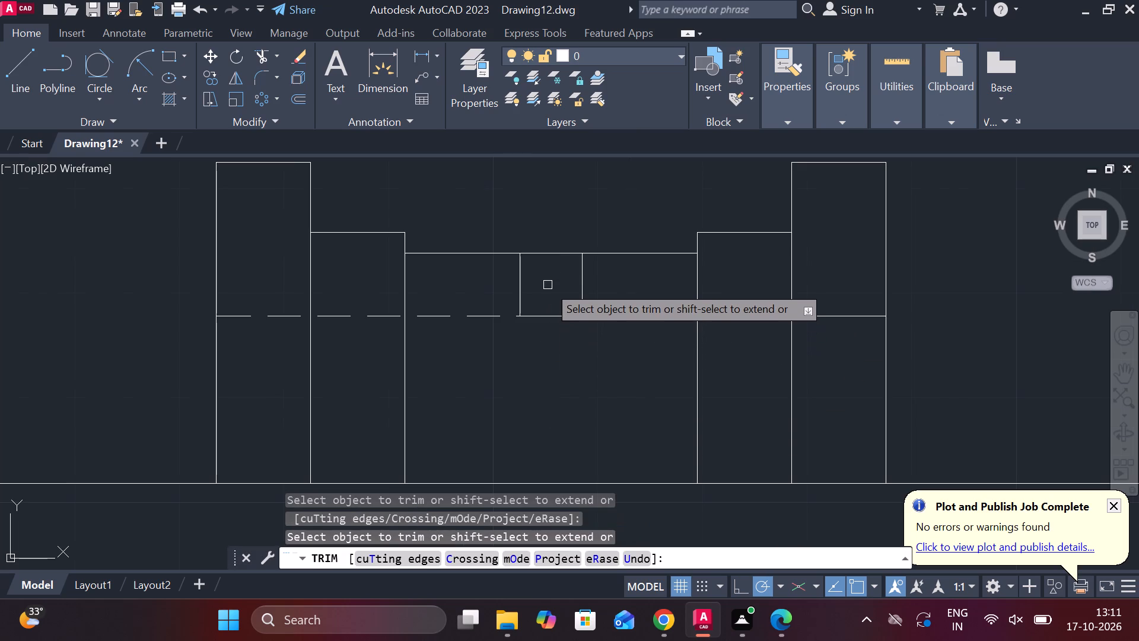
key(Escape)
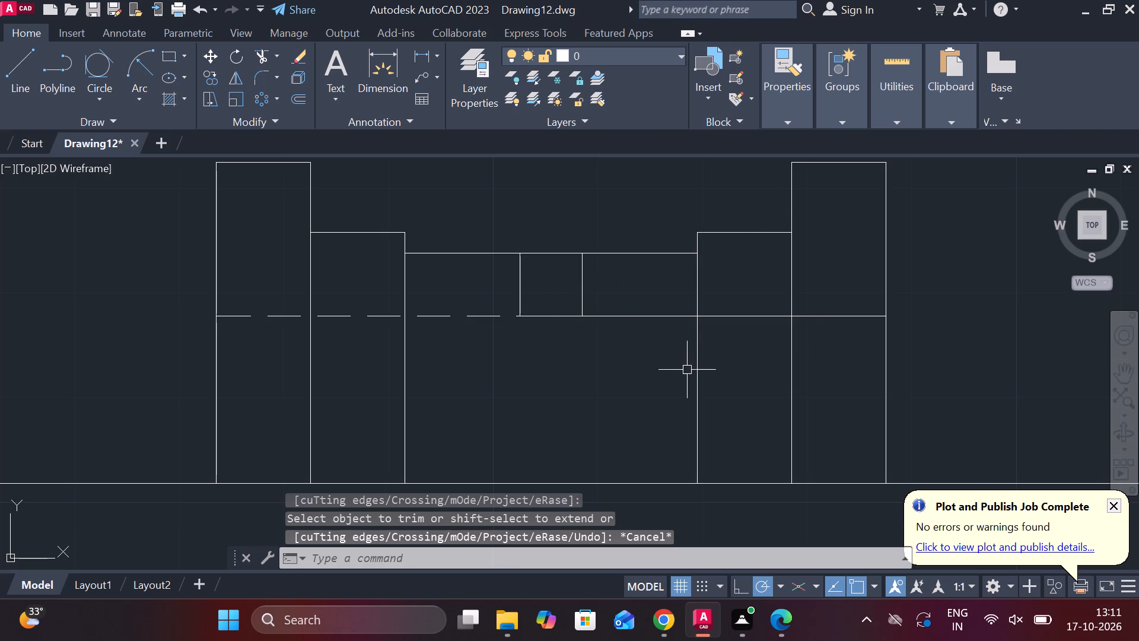
Trim the side view's two inner vertical lines on the right half between the stepped top outline and the projected horizontal line.
text(TR)
key(space)
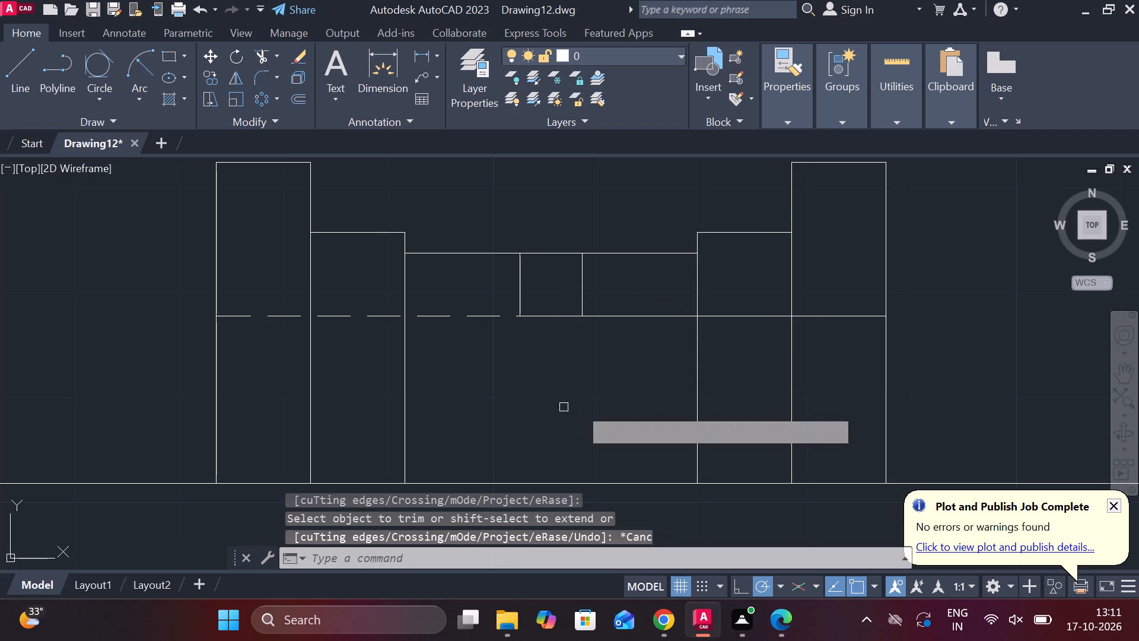
drag(841, 267, 674, 296)
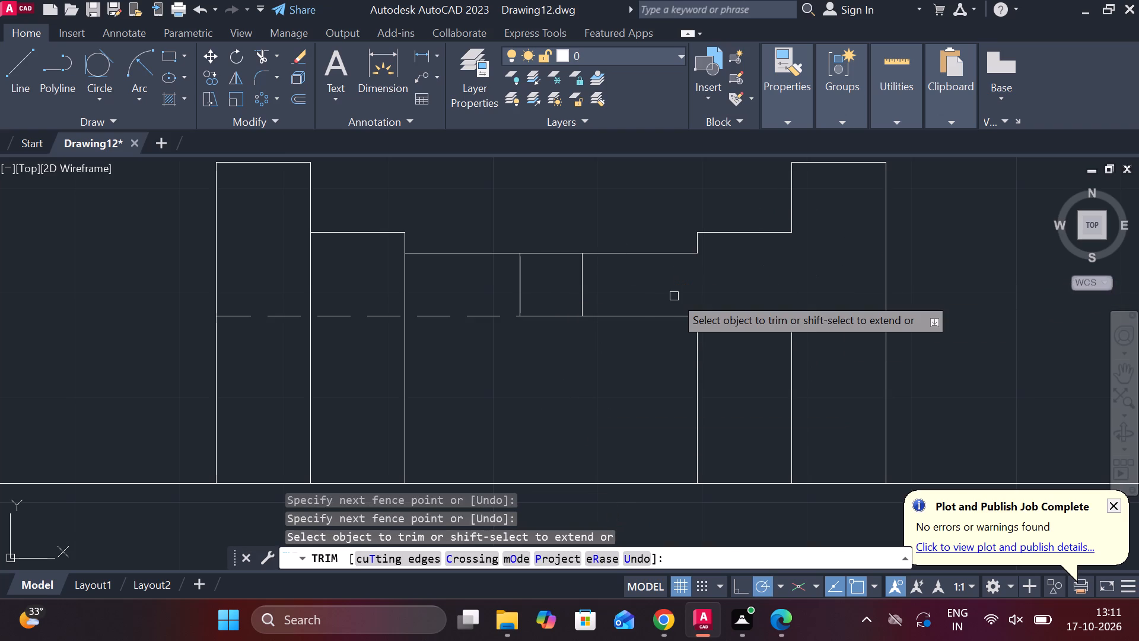
scroll(675, 309, down, 1)
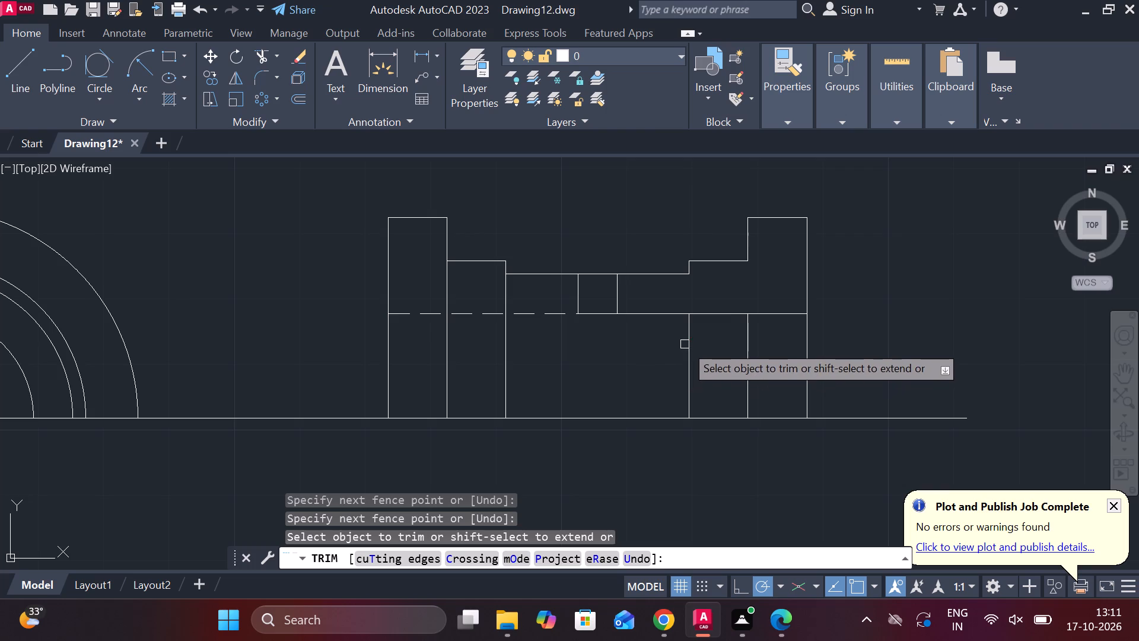
key(grave)
key(Escape)
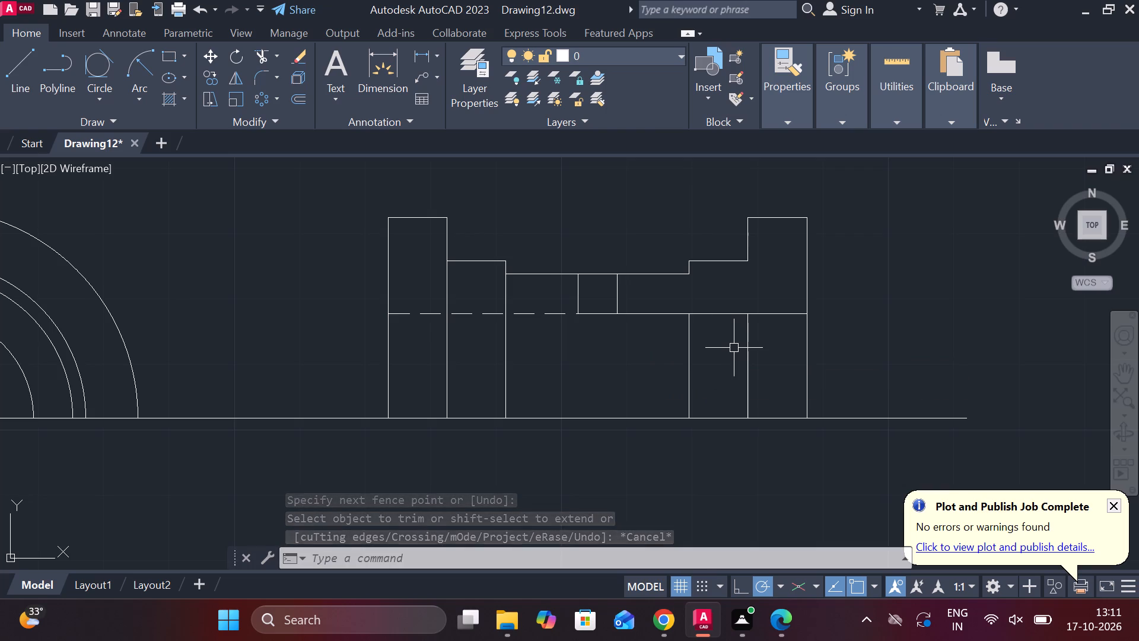
Change the linetype of the two remaining inner vertical segments below the horizontal line on the right half to DASHED.
click(691, 352)
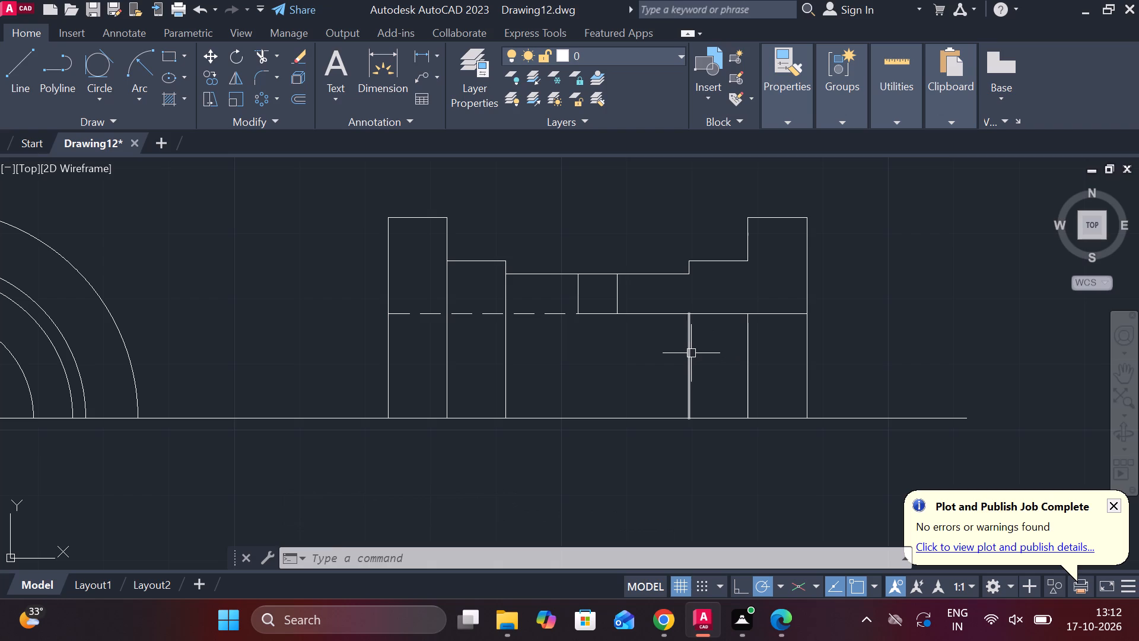
click(746, 363)
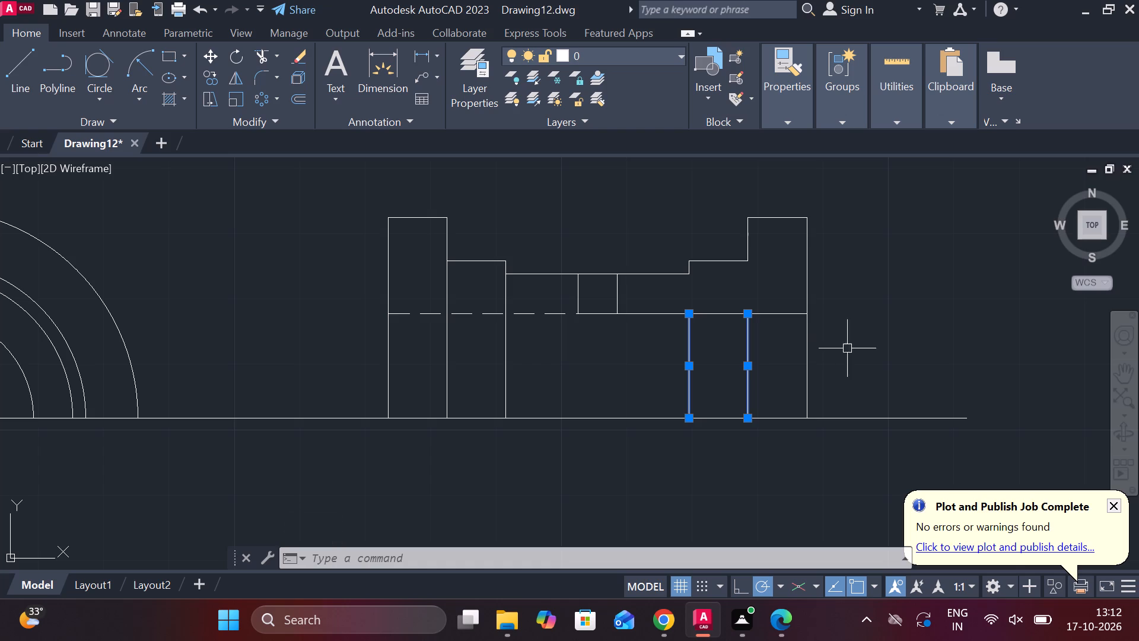
click(794, 126)
click(924, 186)
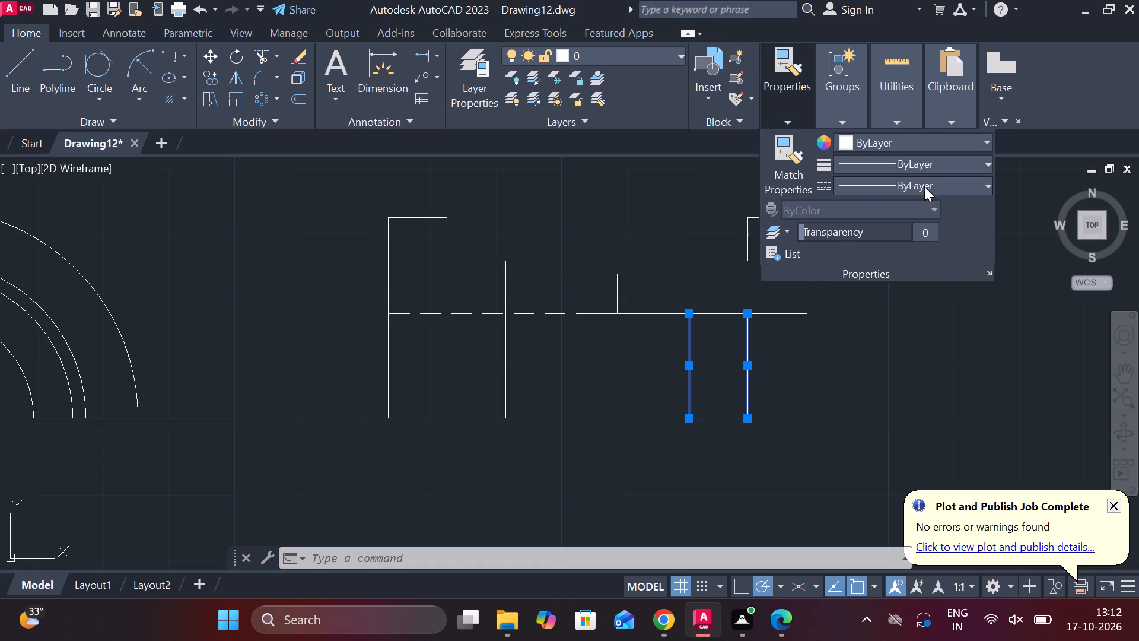
click(881, 261)
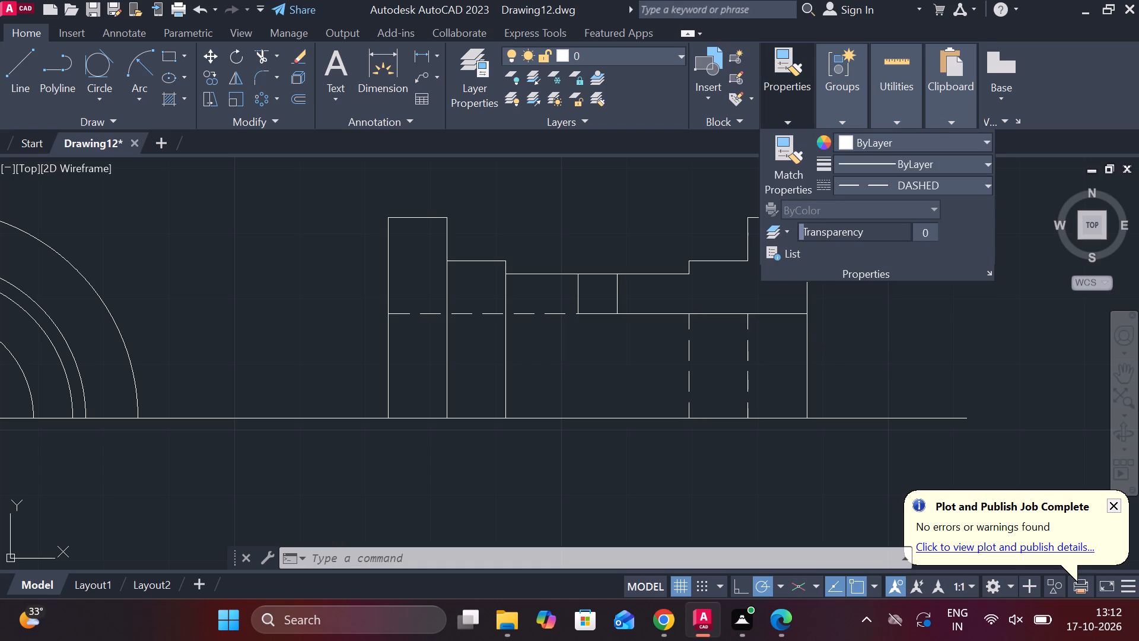
key(Escape)
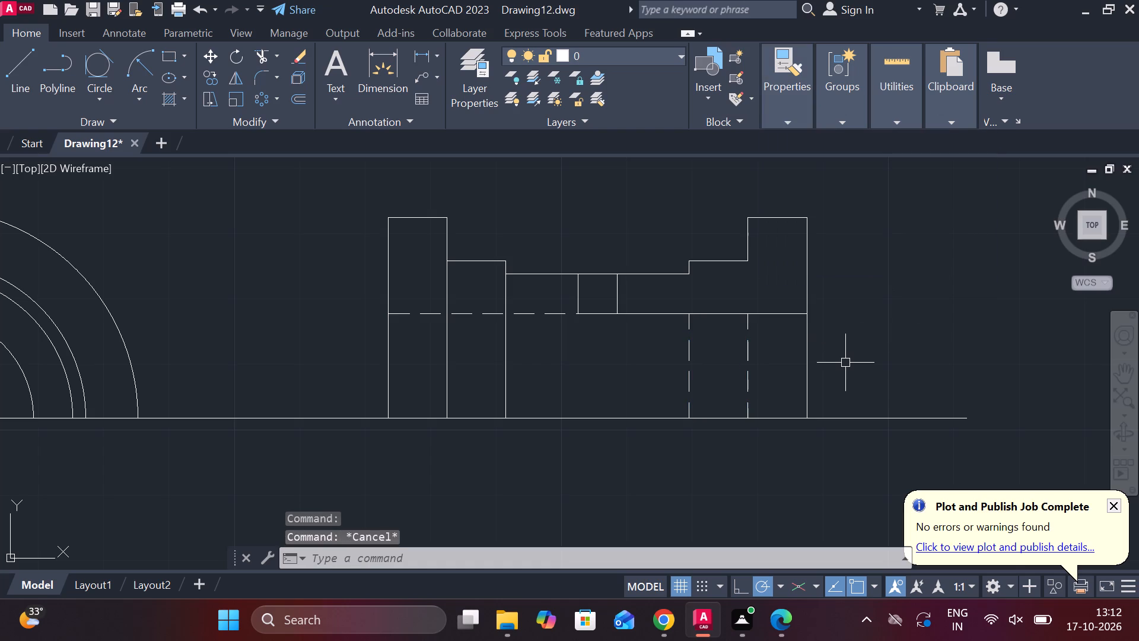
Trim the baseline's overhang beyond the side view's right outer vertical line.
text(TR)
key(space)
click(849, 417)
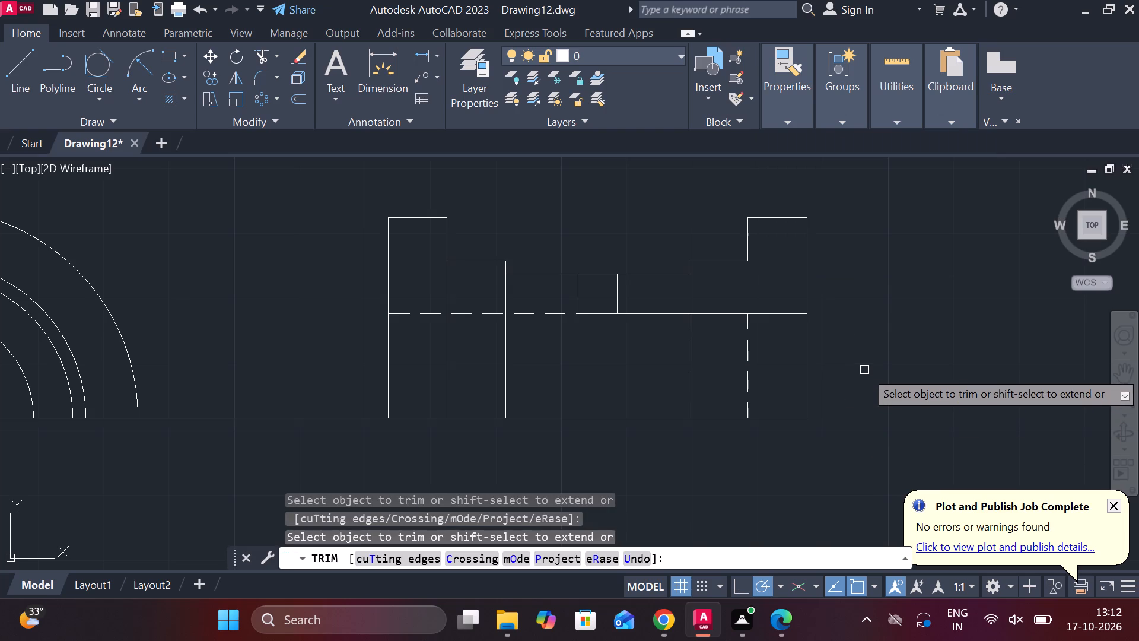
middle_drag(873, 370, 889, 389)
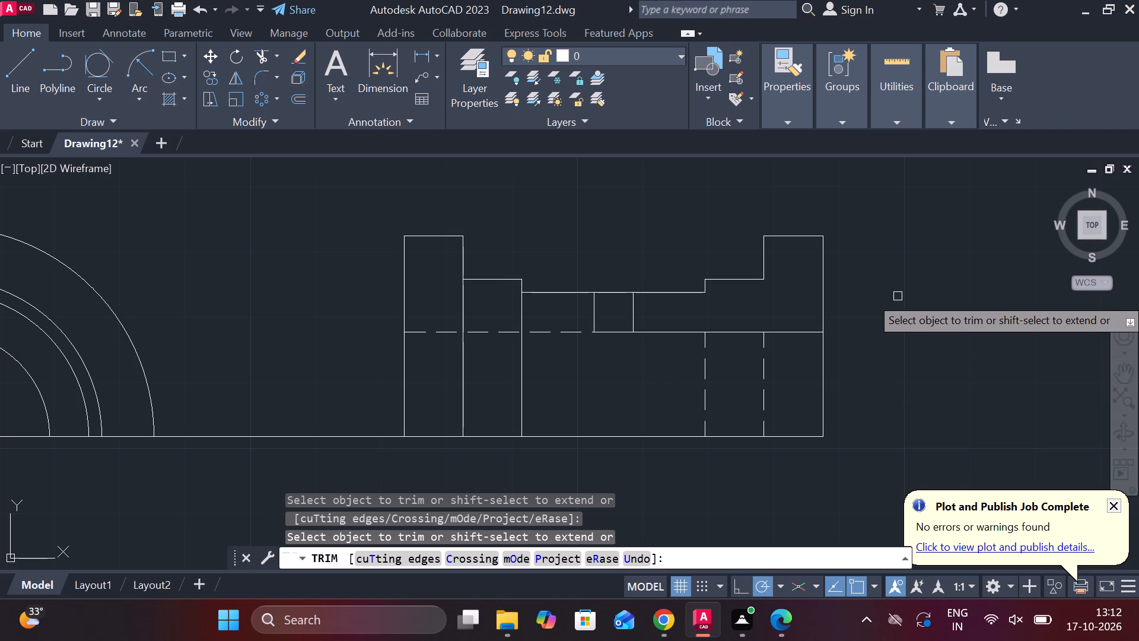
key(Escape)
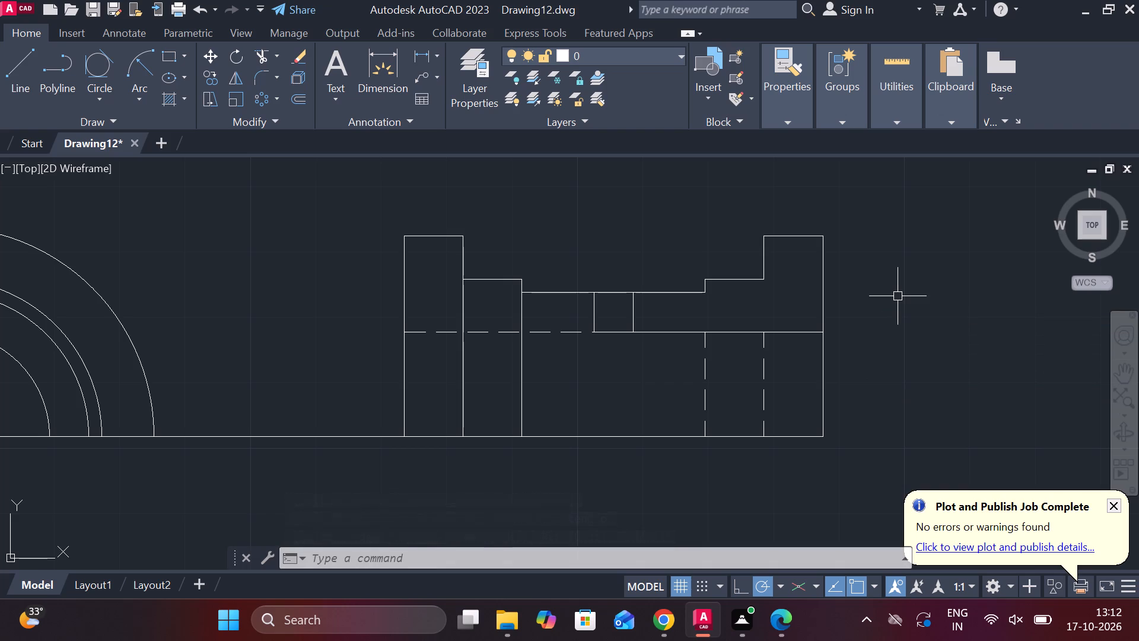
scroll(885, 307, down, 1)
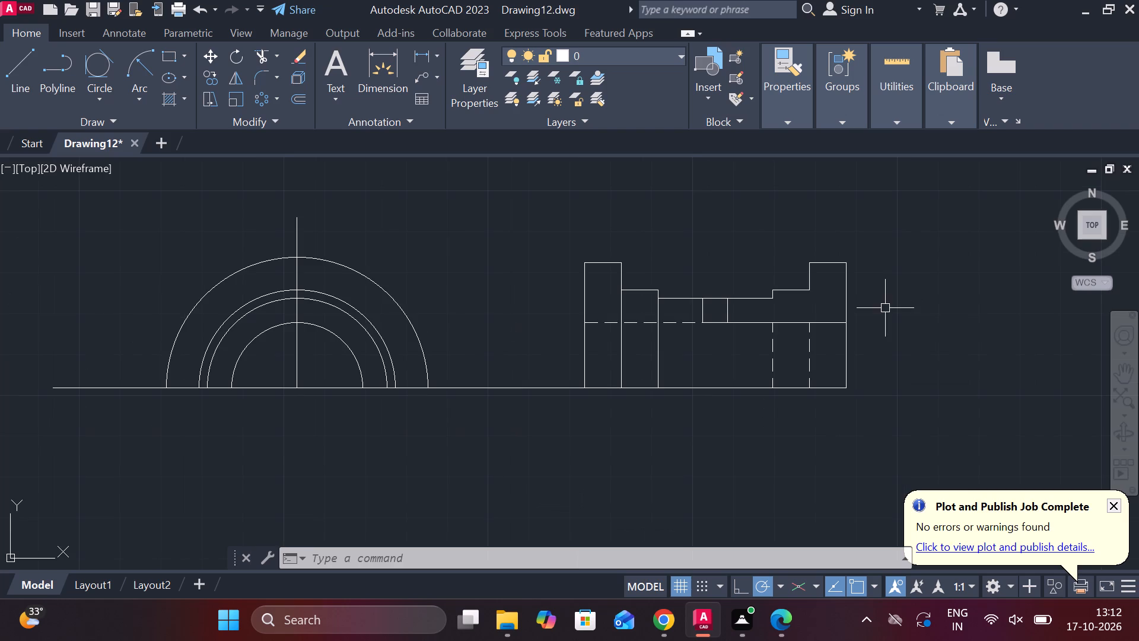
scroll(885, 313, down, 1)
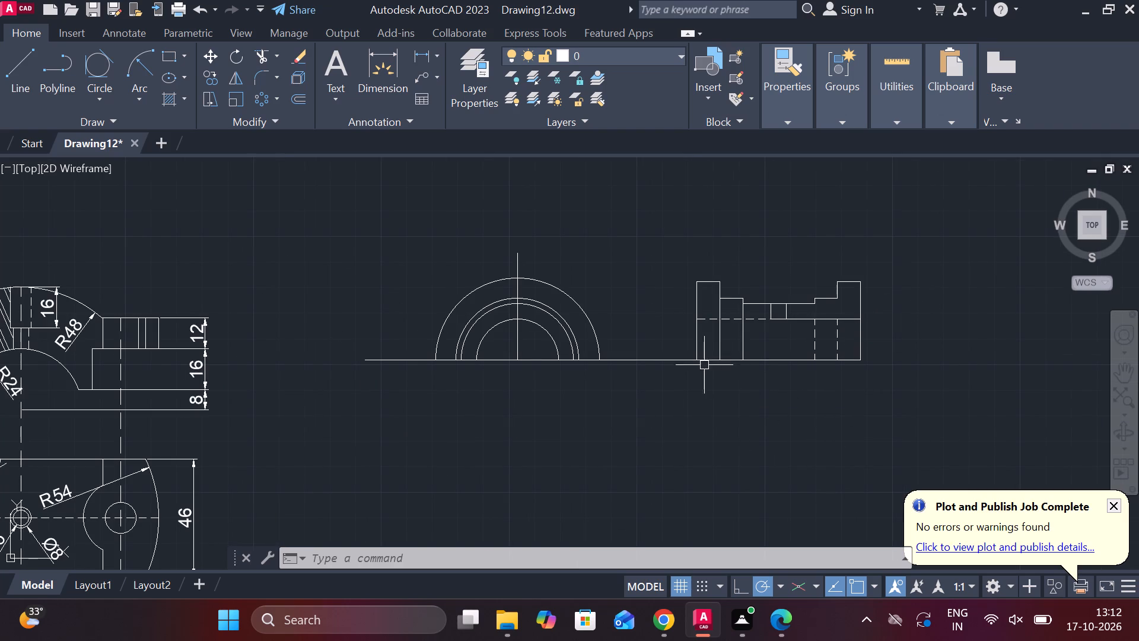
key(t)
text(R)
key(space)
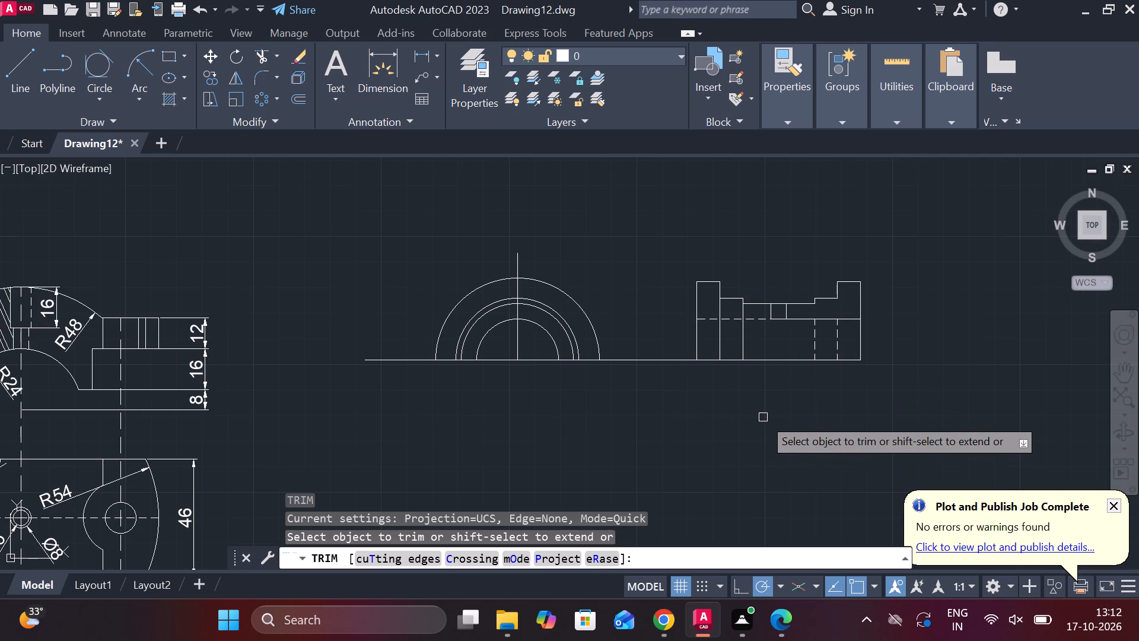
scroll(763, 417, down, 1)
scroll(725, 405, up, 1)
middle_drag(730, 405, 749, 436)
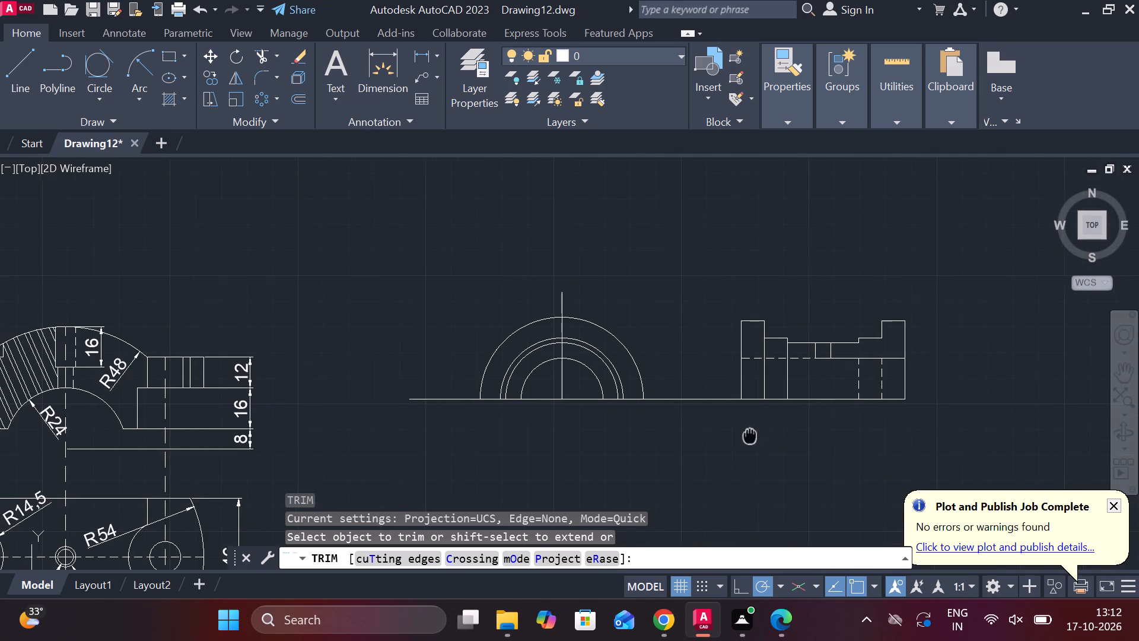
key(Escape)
Offset the half-round front view's vertical centre line by 3 to each side.
scroll(567, 372, up, 1)
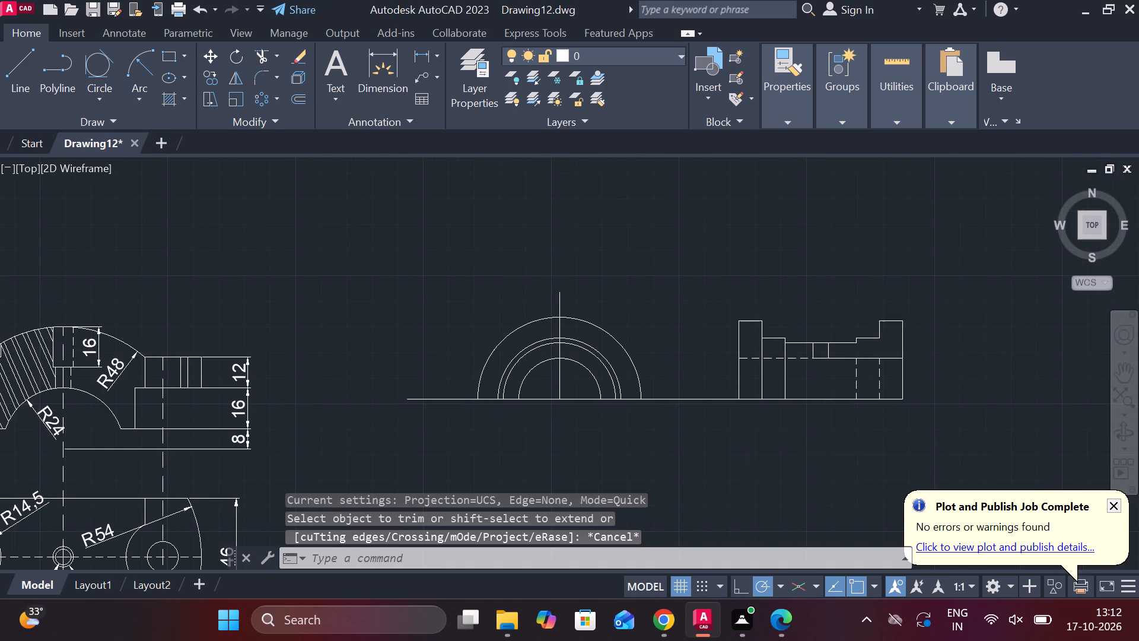
scroll(568, 365, up, 1)
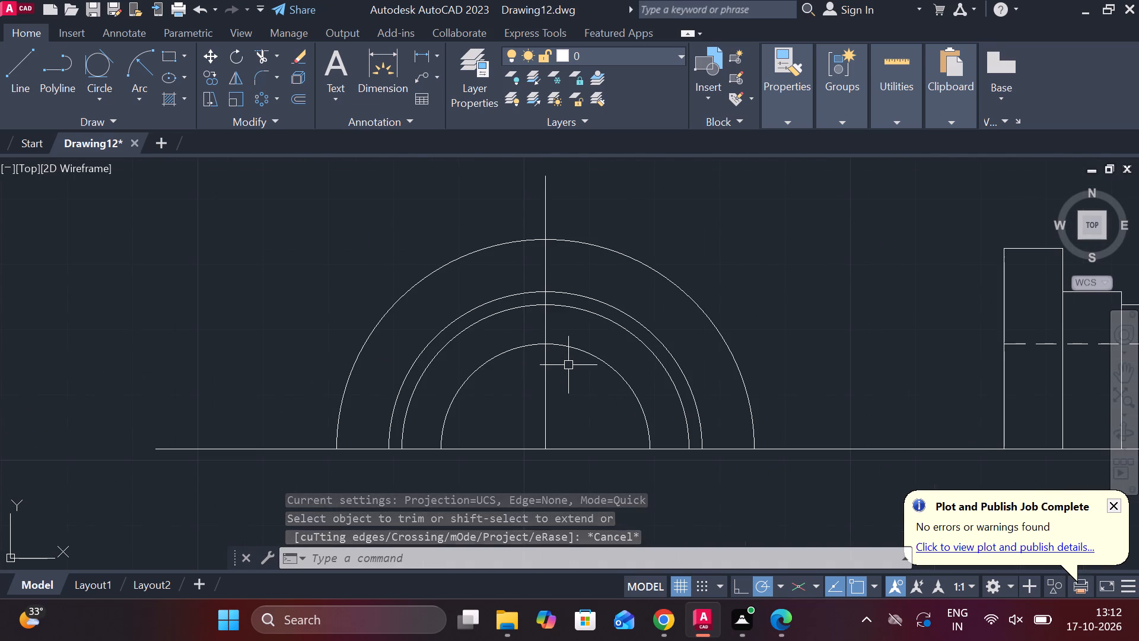
scroll(540, 341, up, 1)
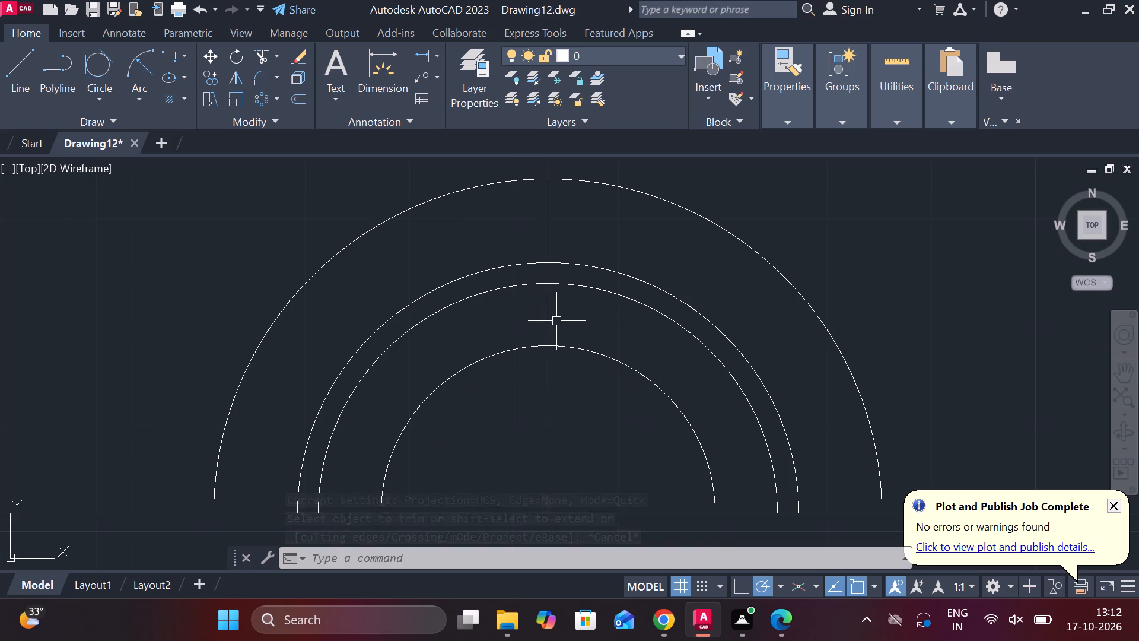
click(549, 312)
key(o)
key(Return)
key(Return)
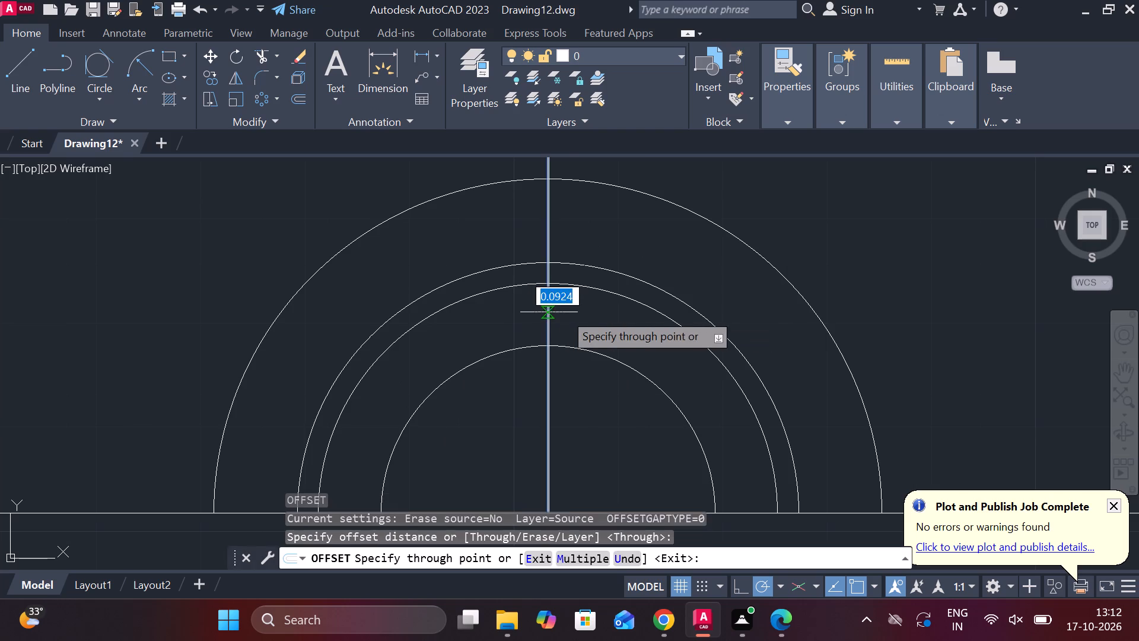
text(3)
key(space)
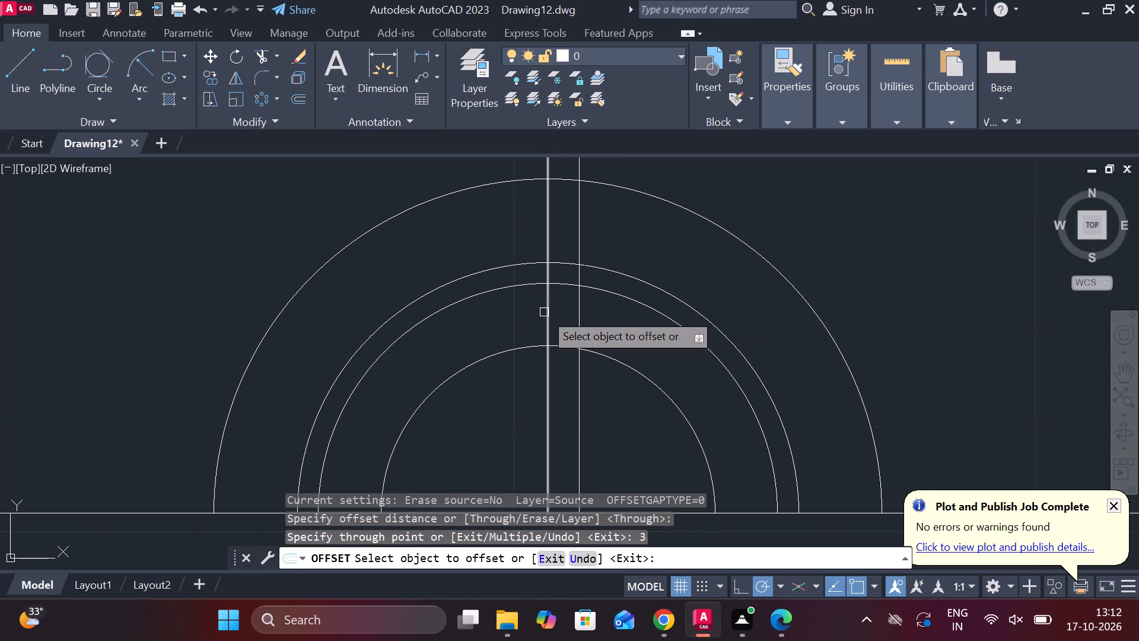
click(546, 309)
text(3)
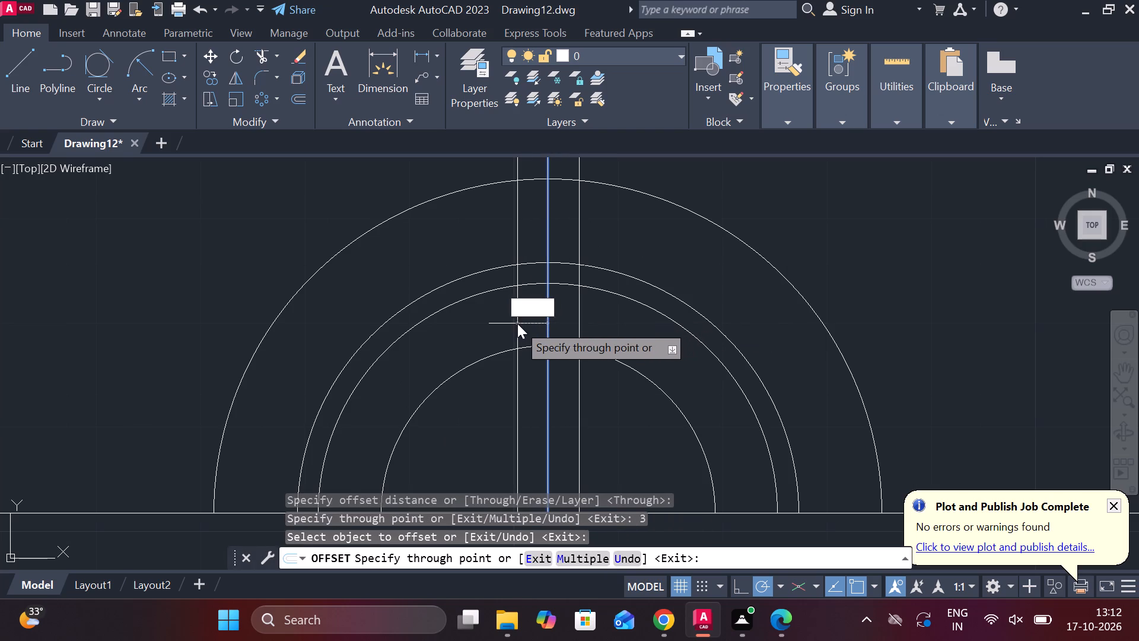
key(space)
scroll(517, 323, down, 1)
key(Escape)
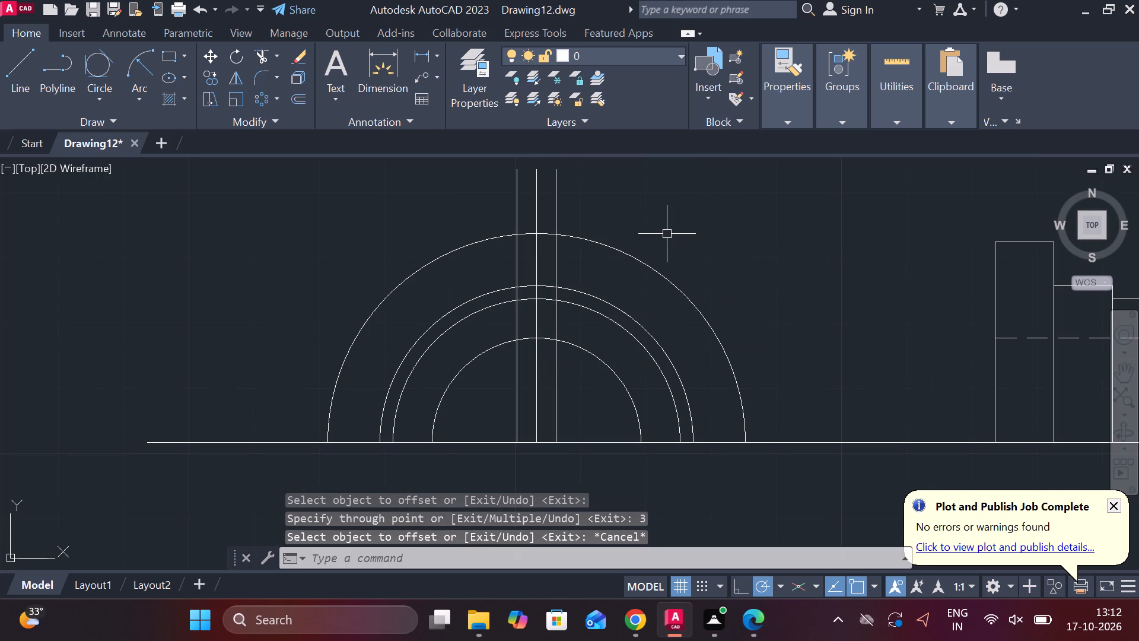
Trim the centre line and its two offset copies above the second-largest arc and below the innermost arc.
text(TR)
key(space)
drag(575, 196, 501, 196)
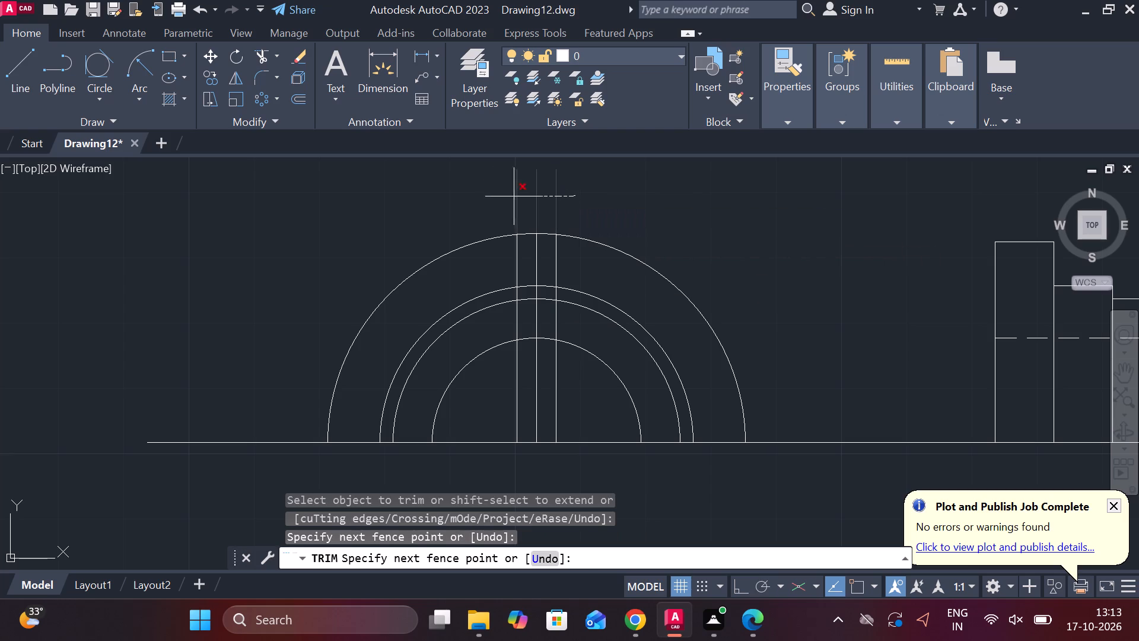
drag(501, 196, 470, 194)
click(470, 194)
click(521, 191)
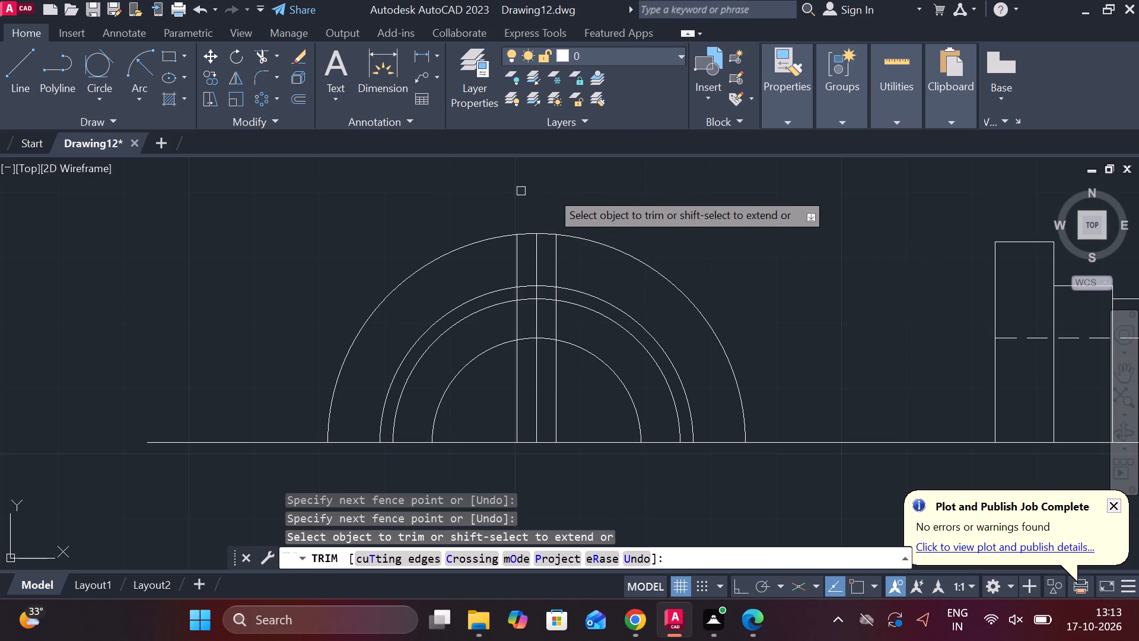
drag(572, 266, 479, 261)
scroll(491, 266, up, 1)
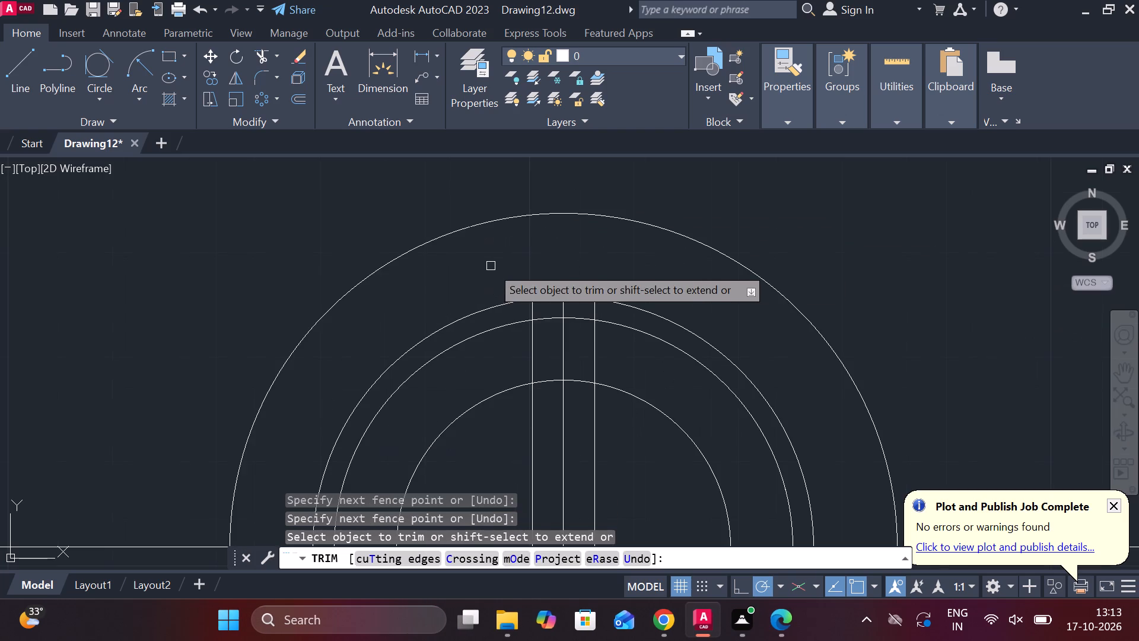
drag(616, 469, 593, 469)
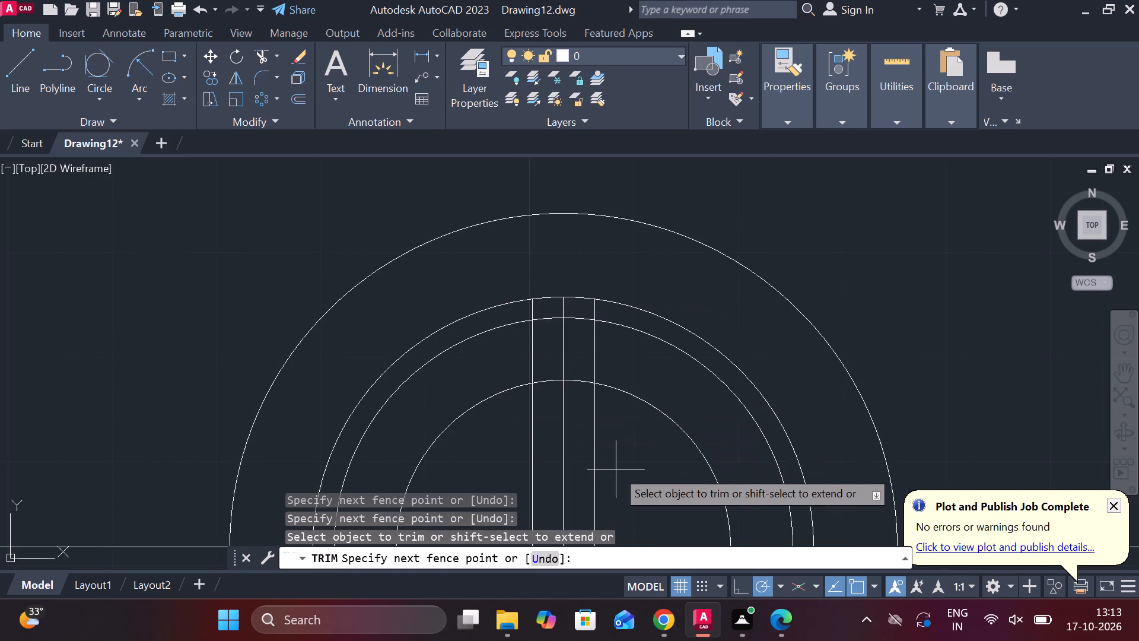
drag(593, 469, 531, 464)
drag(527, 462, 521, 461)
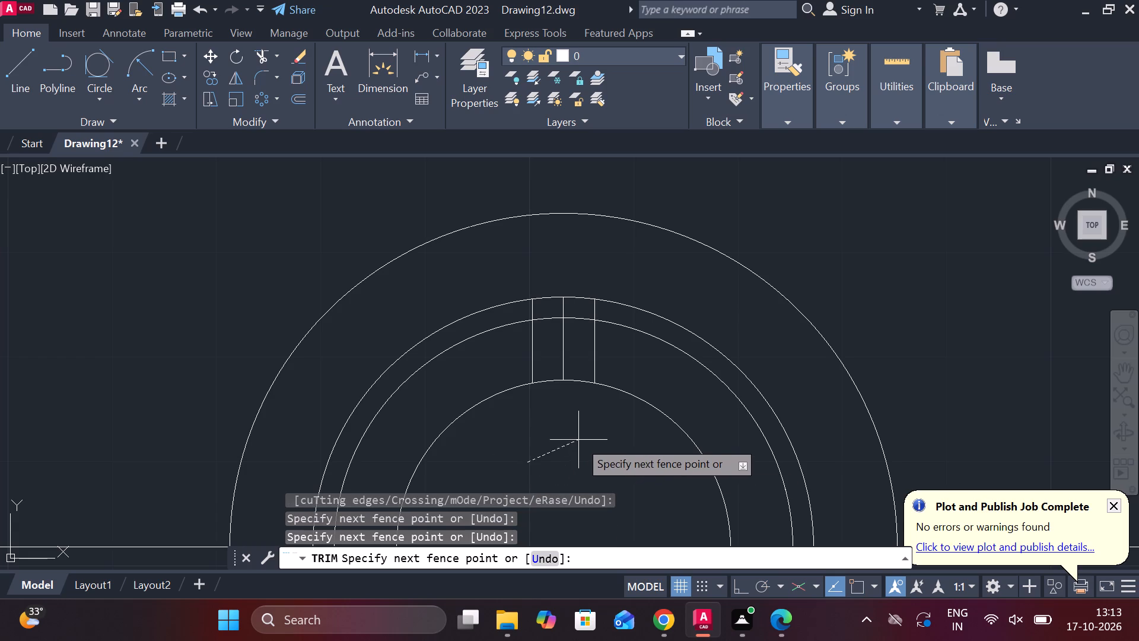
Trim the centre line and its two offset copies between the second-largest and third-largest arcs of the front view.
click(578, 440)
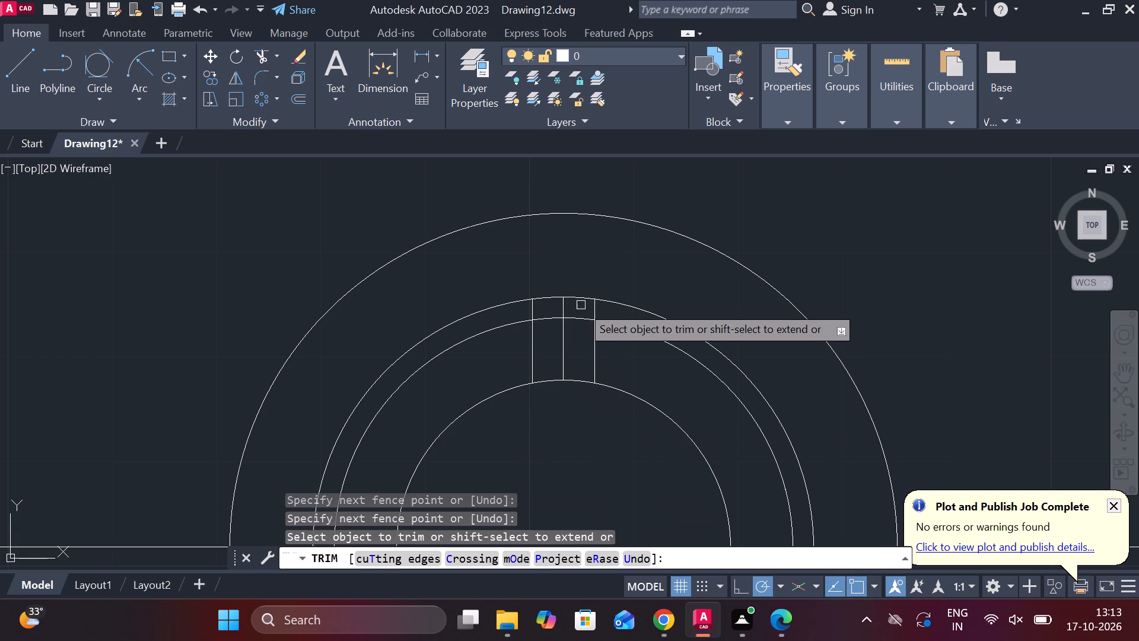
scroll(581, 306, up, 2)
click(626, 312)
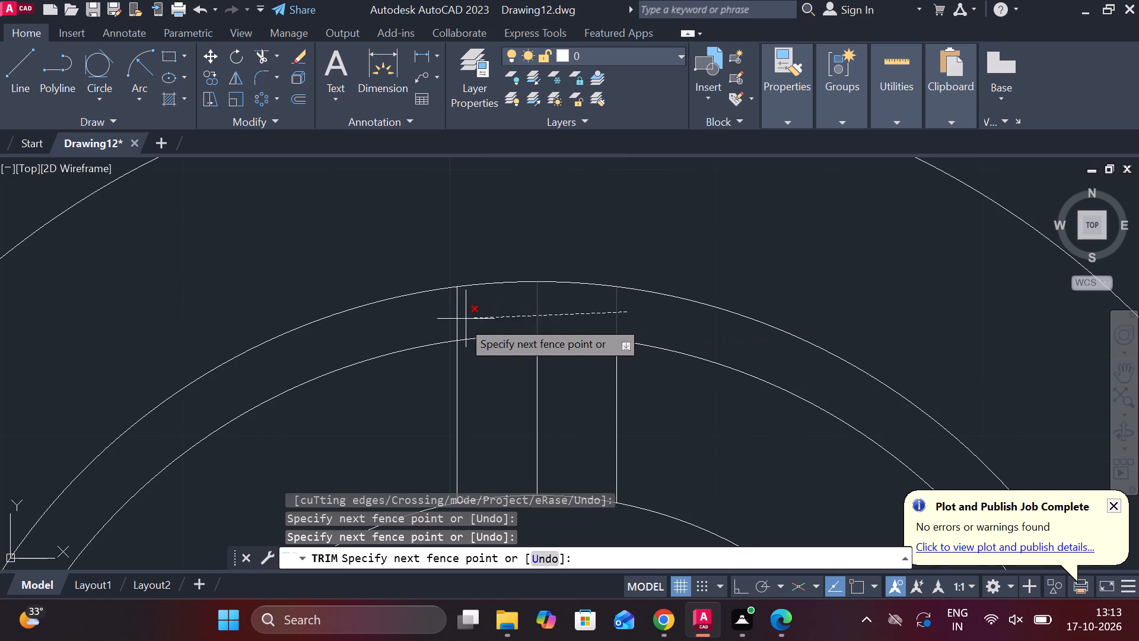
click(450, 321)
scroll(460, 321, down, 2)
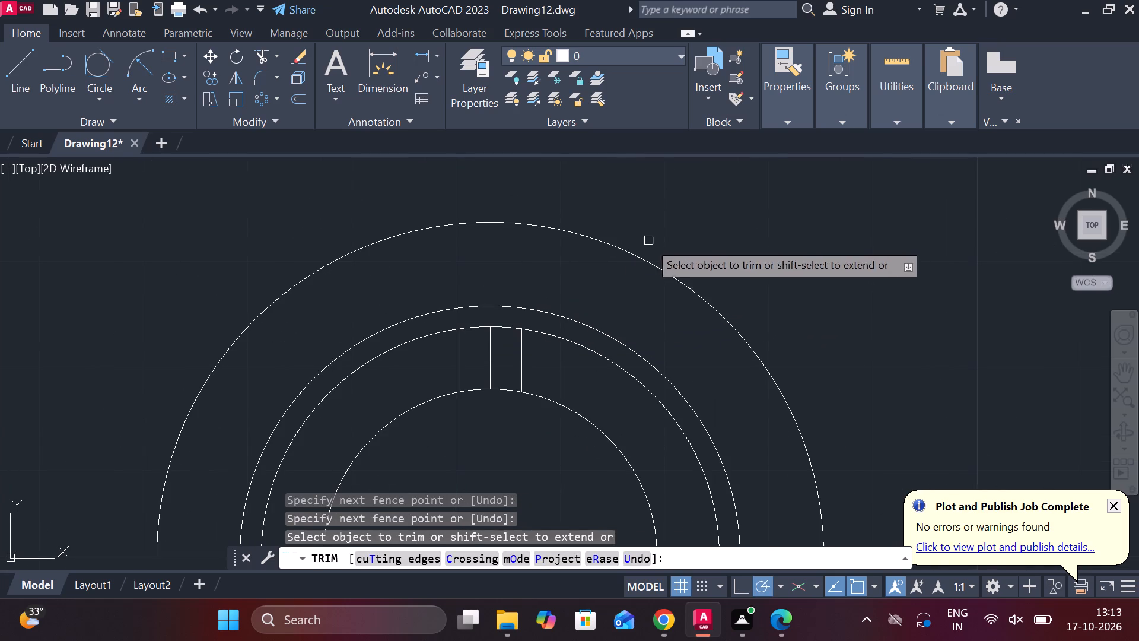
key(Escape)
Lengthen the front view's centre line upward past the outermost arc and down to the baseline, about 35.5 long overall.
scroll(744, 263, down, 1)
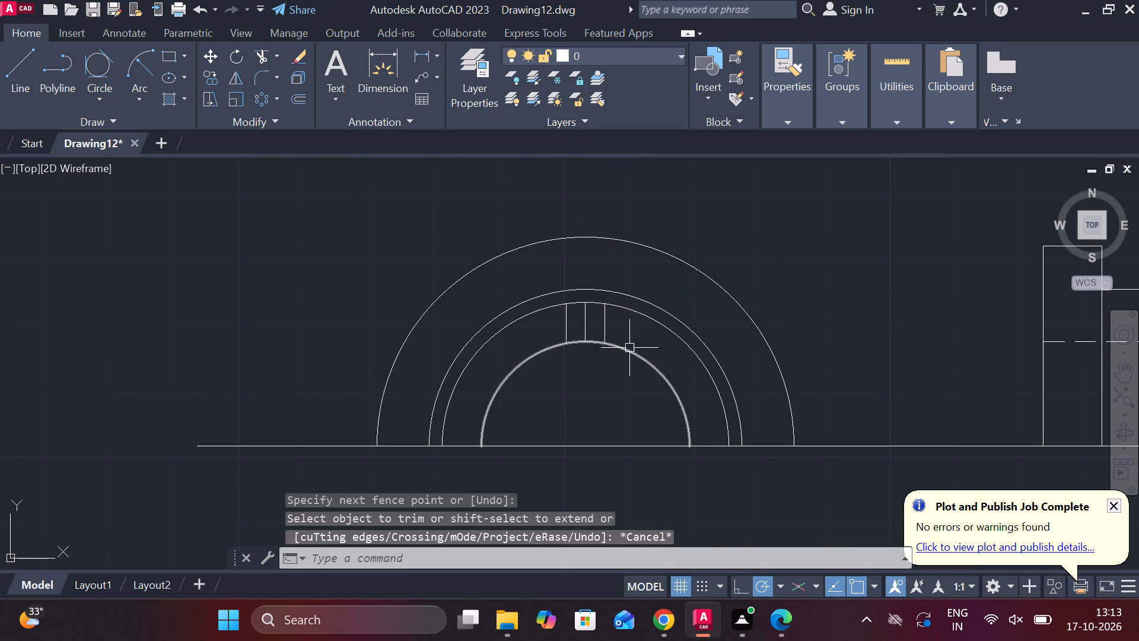
scroll(631, 350, up, 1)
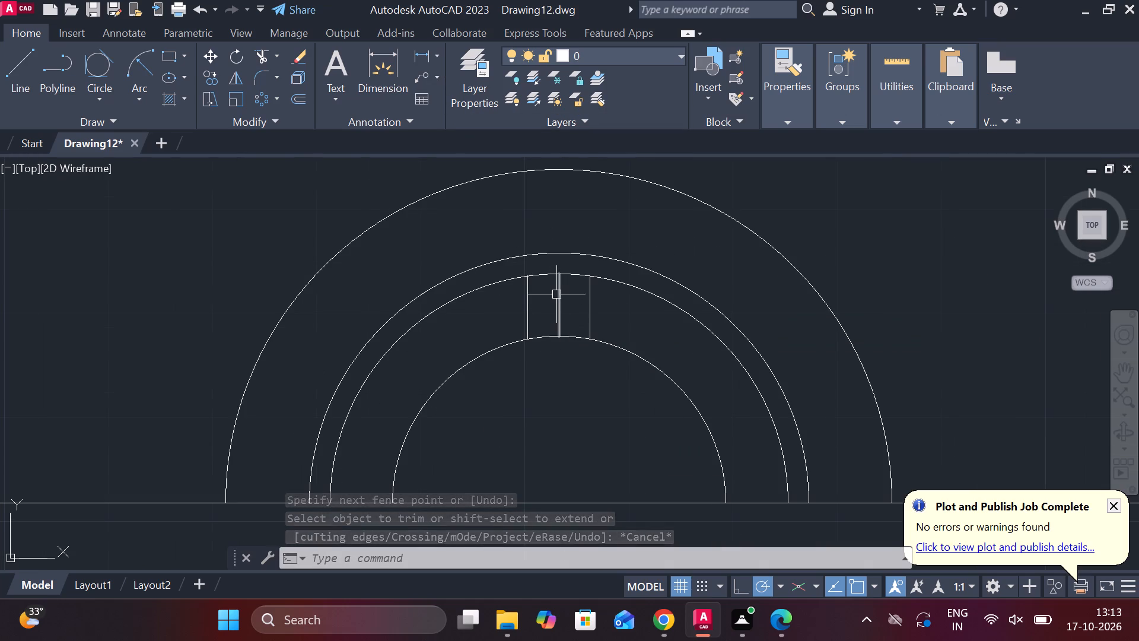
click(558, 300)
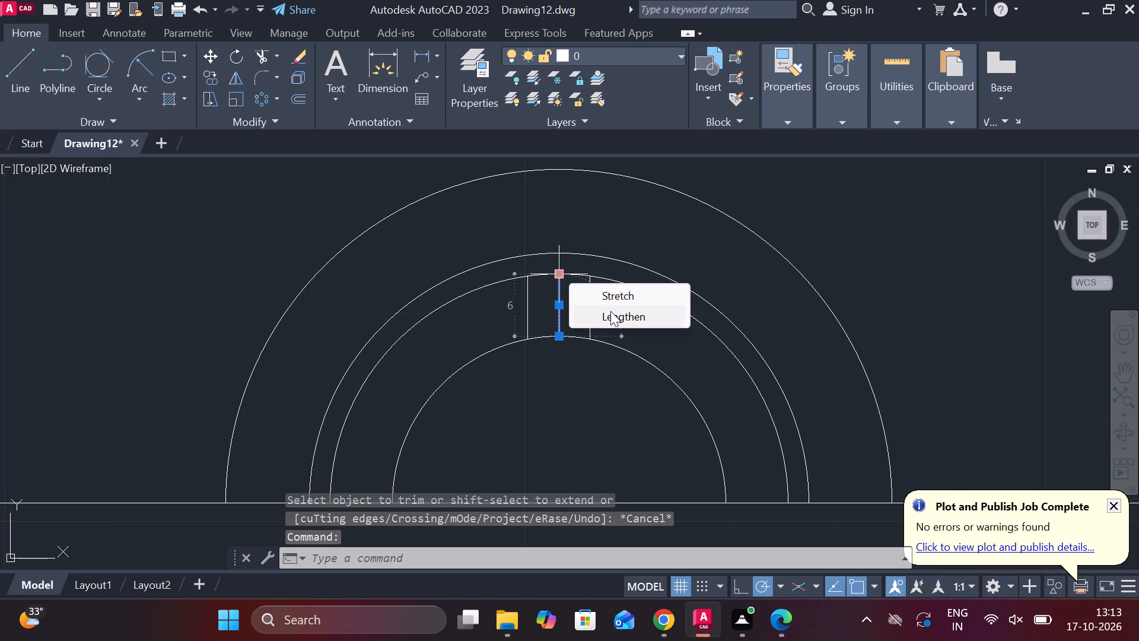
click(610, 311)
middle_drag(608, 304, 604, 468)
click(565, 297)
scroll(593, 297, down, 1)
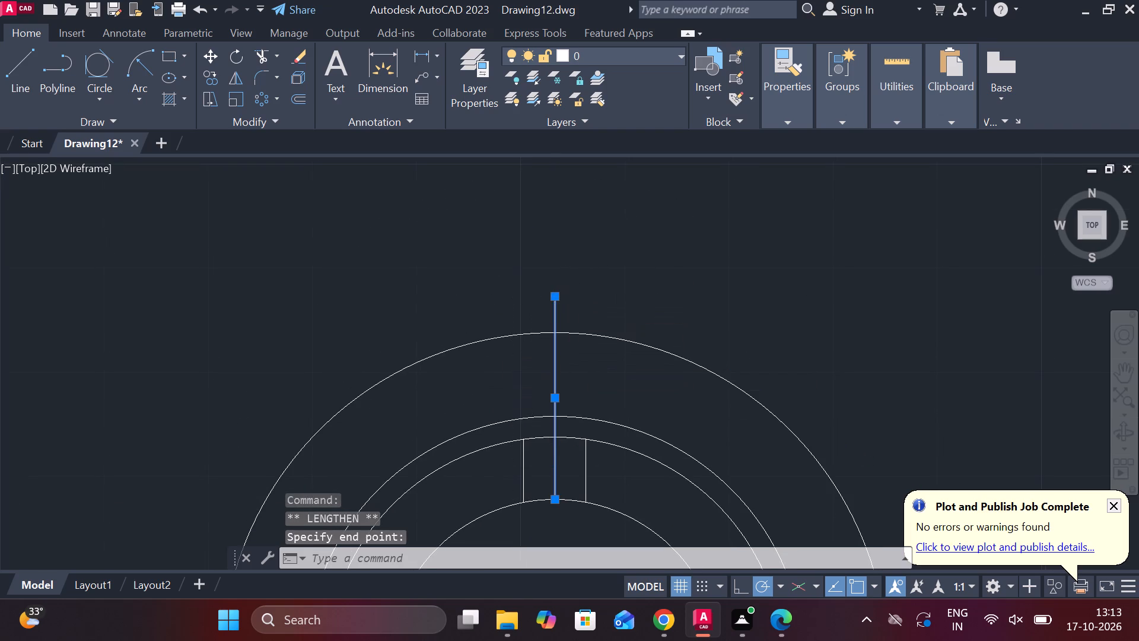
middle_drag(593, 297, 605, 130)
key(Escape)
click(580, 245)
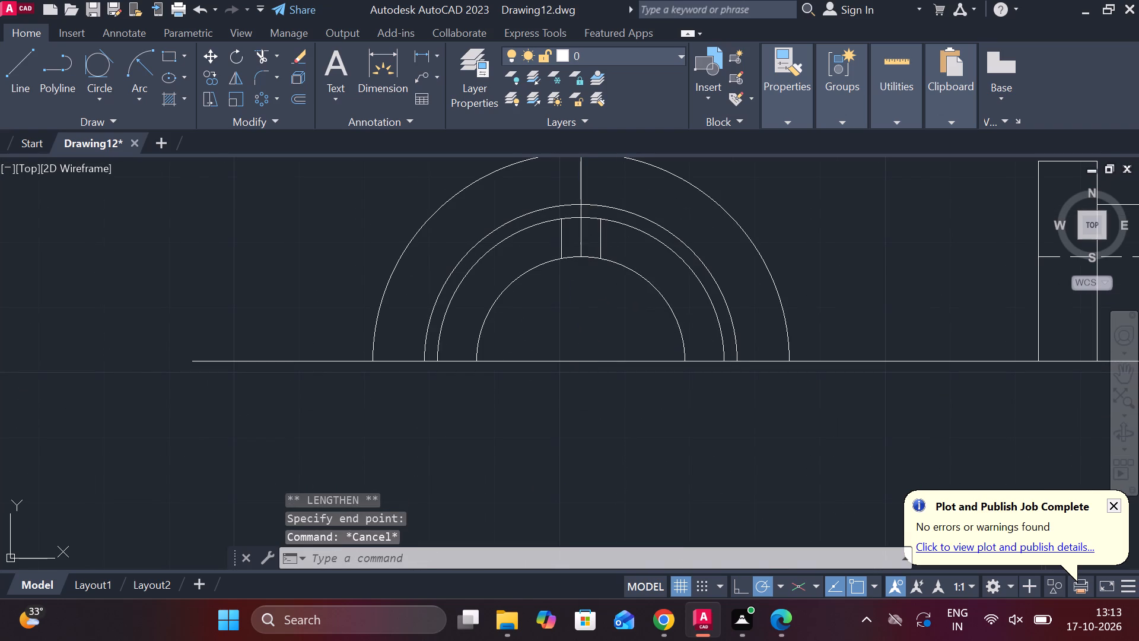
click(614, 296)
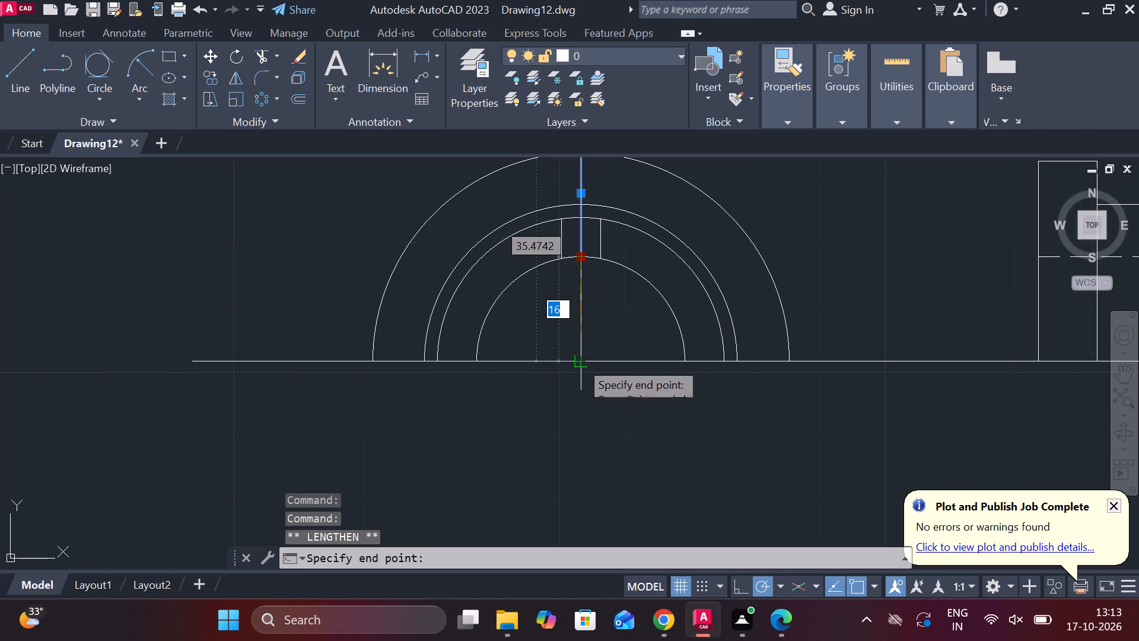
scroll(580, 357, up, 3)
click(584, 363)
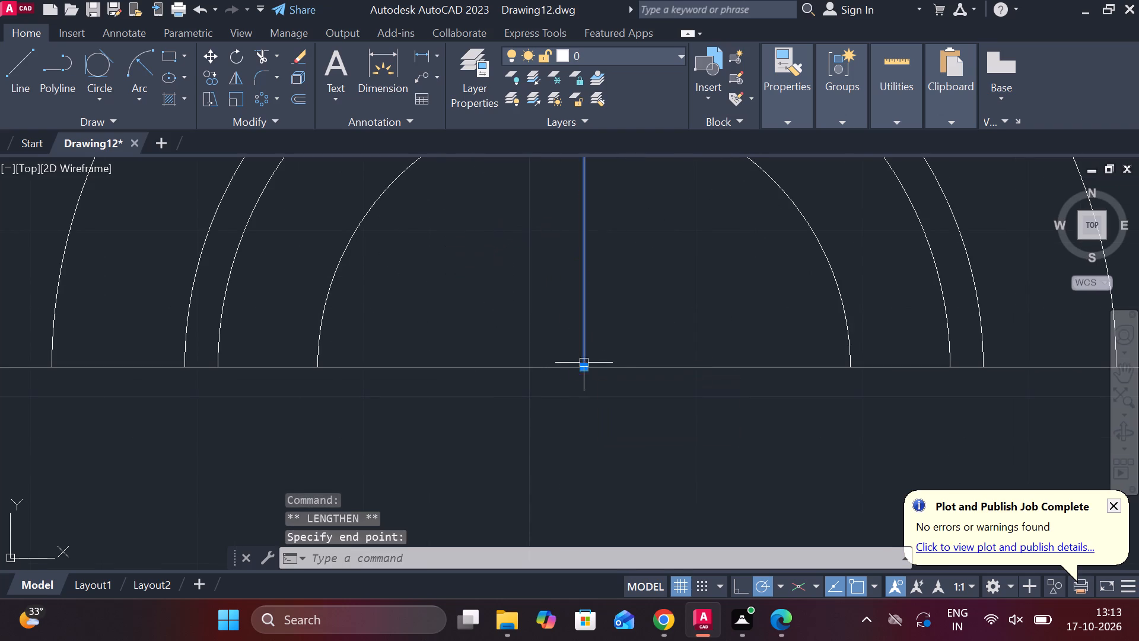
key(Escape)
Change the linetype of the front view's vertical centre line to DASHED.
scroll(599, 363, down, 2)
click(594, 316)
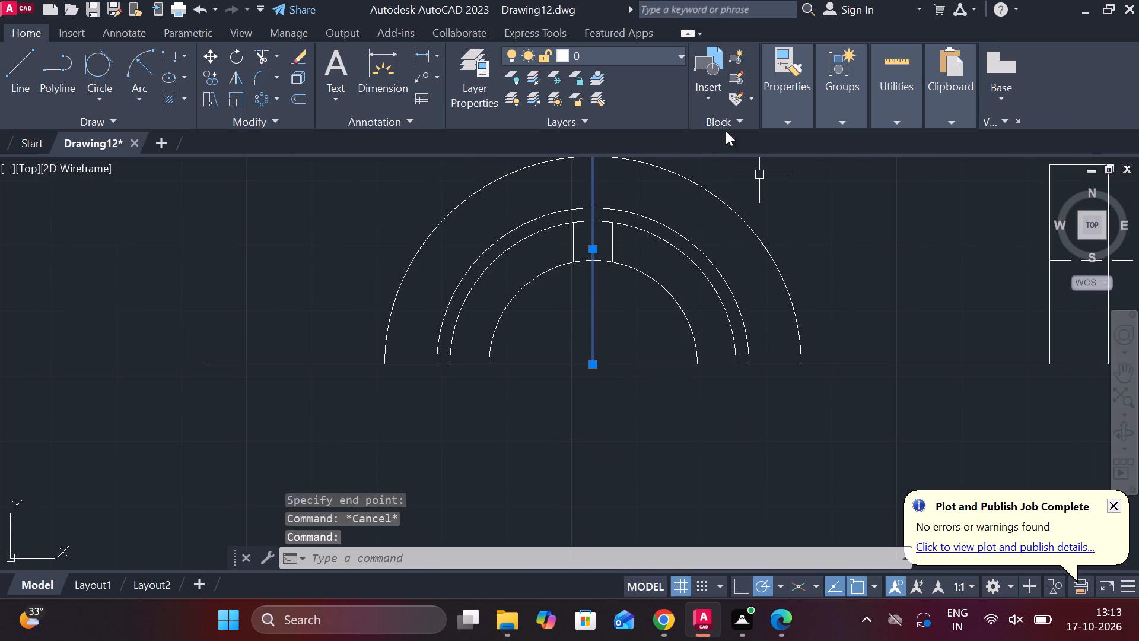
click(774, 126)
click(928, 191)
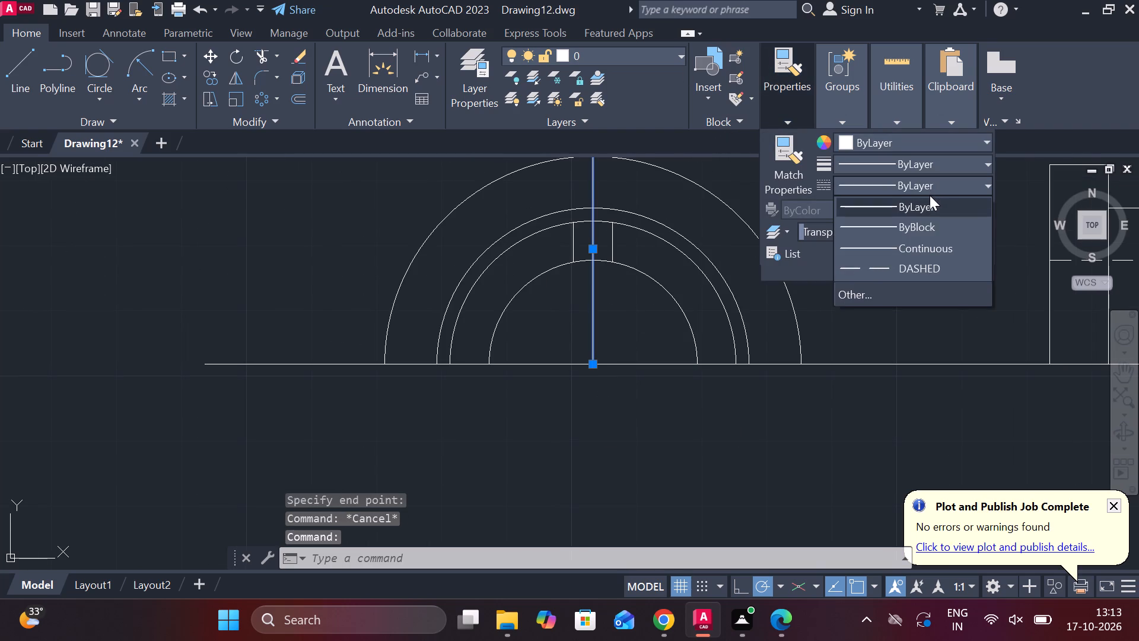
click(879, 264)
key(Escape)
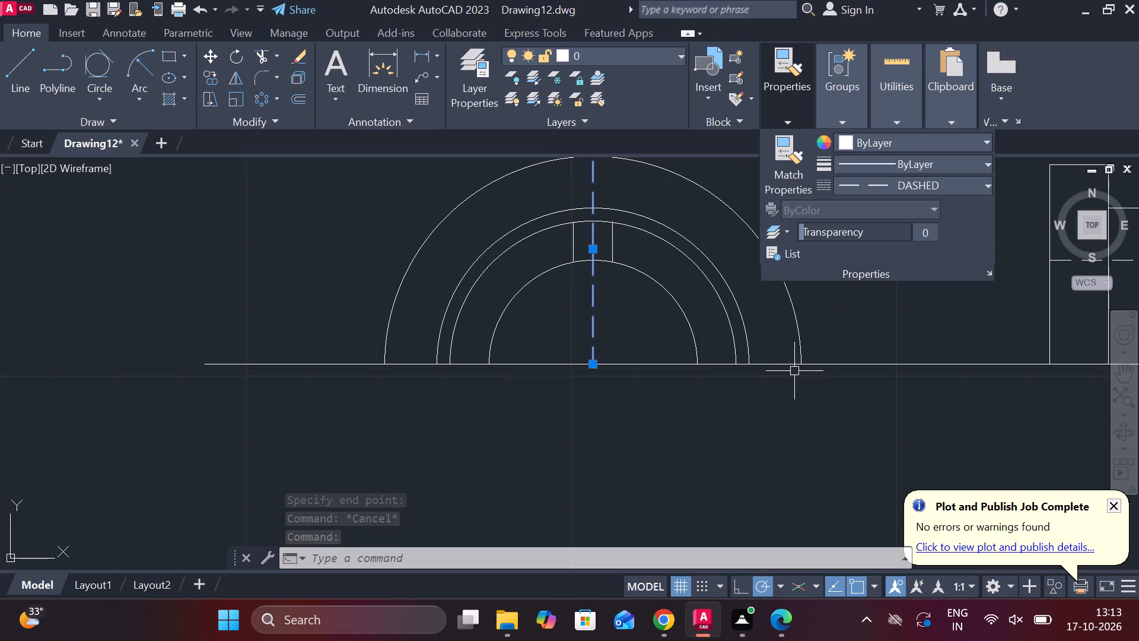
Trim the baseline's overhang beyond the left end of the half-round front view's outermost arc.
scroll(794, 380, down, 1)
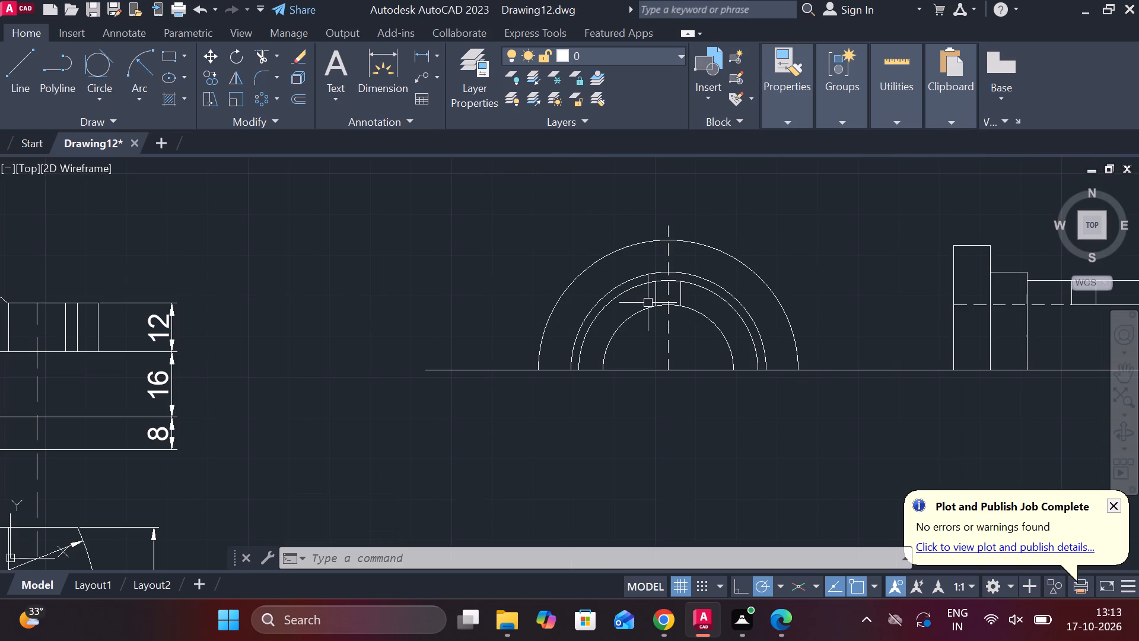
scroll(761, 297, down, 1)
middle_drag(880, 368, 816, 365)
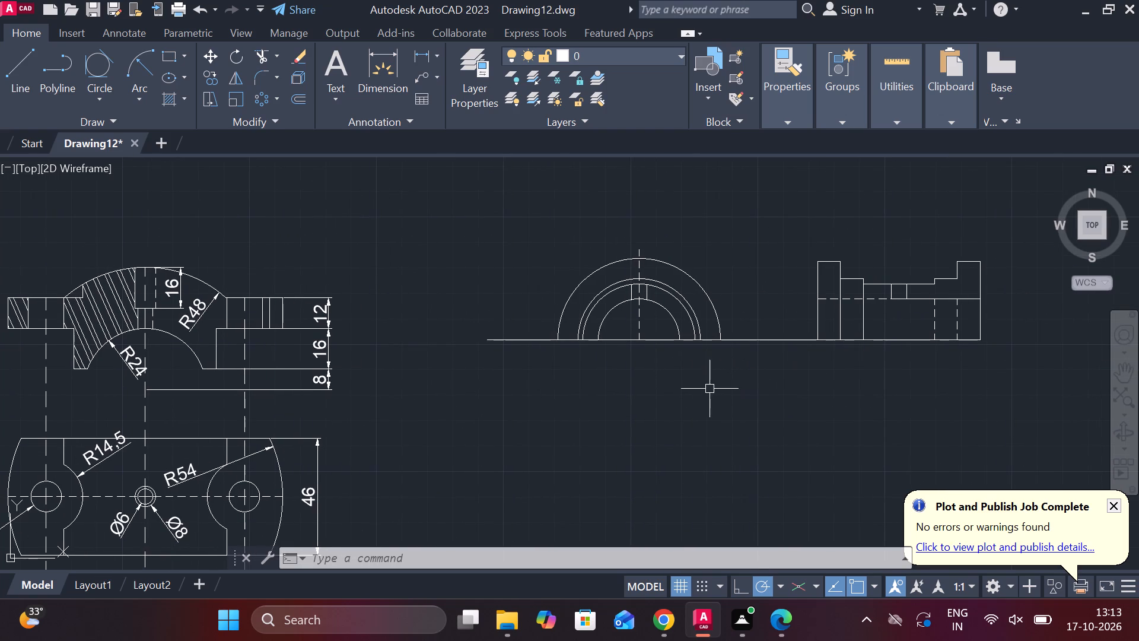
text(TR)
key(space)
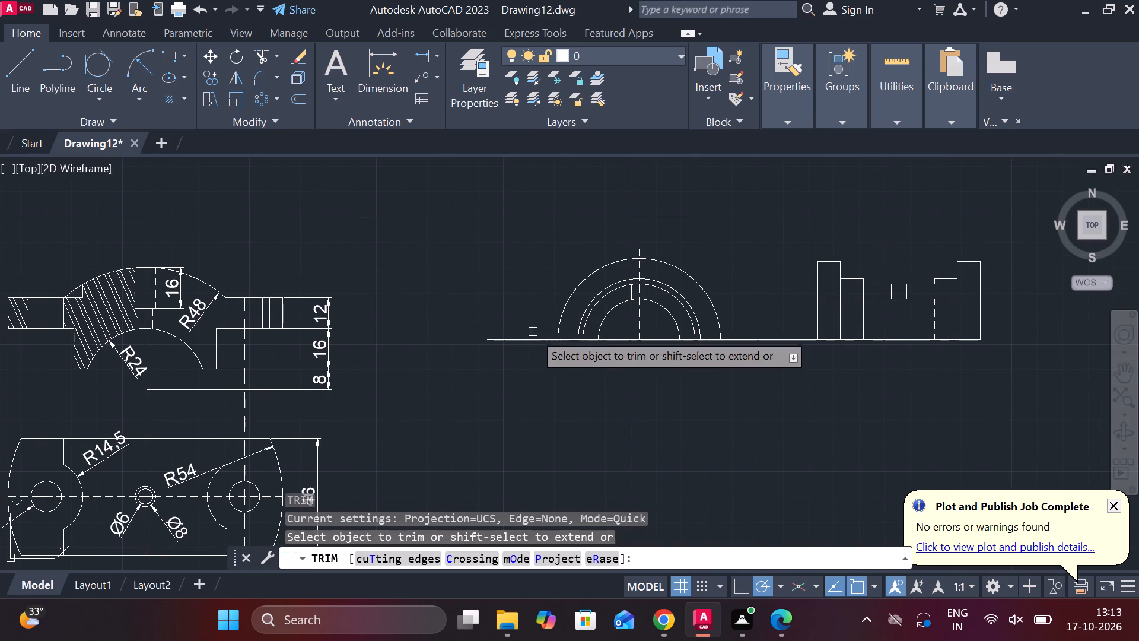
click(531, 339)
middle_drag(792, 382, 636, 404)
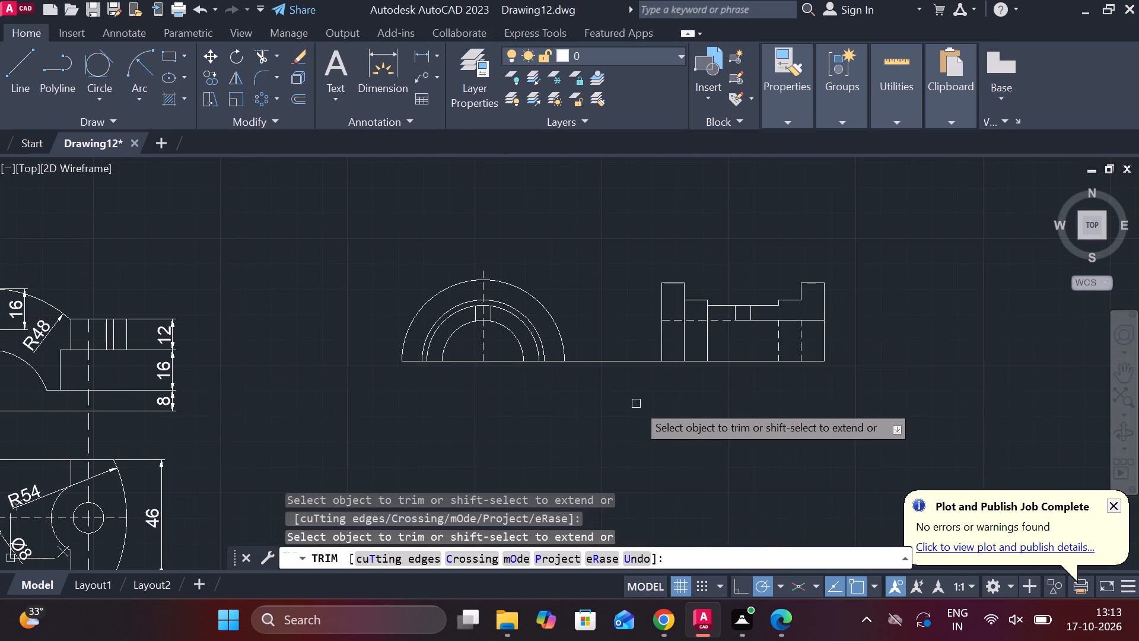
scroll(652, 404, up, 1)
key(Escape)
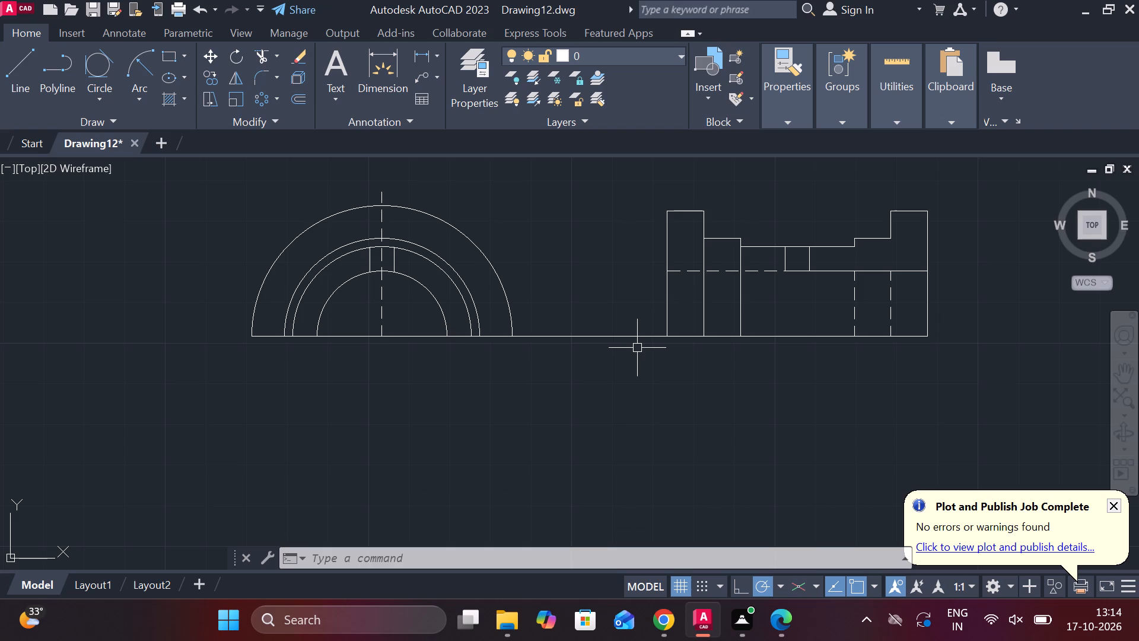
Draw a horizontal line below the half-round front view and stepped side view, spanning past both views on each side.
middle_drag(723, 369, 648, 392)
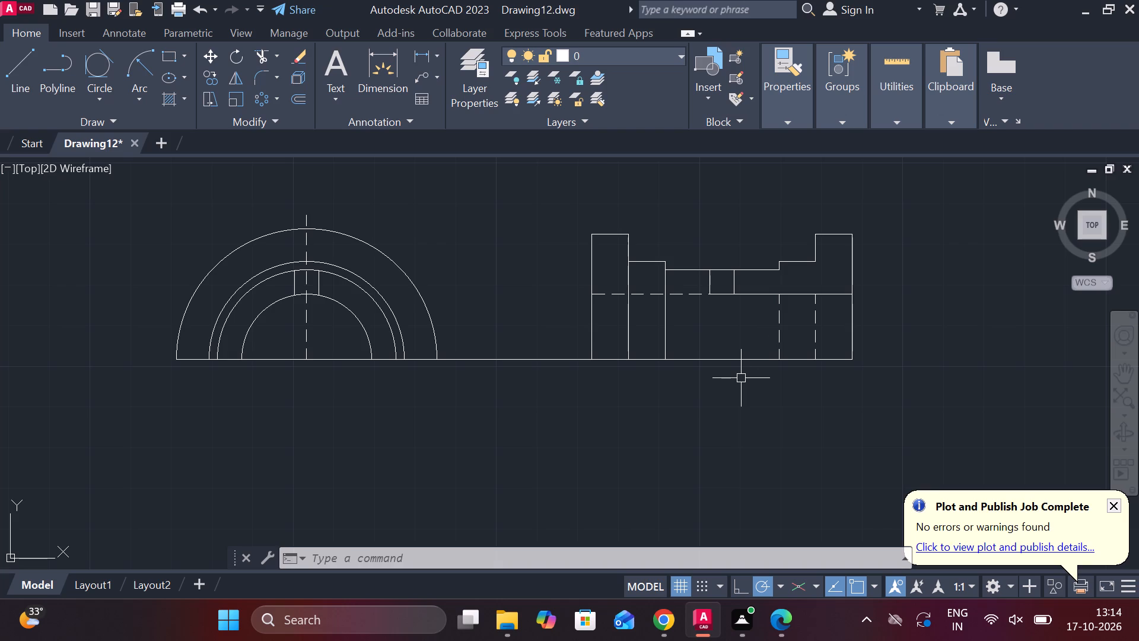
scroll(741, 378, down, 1)
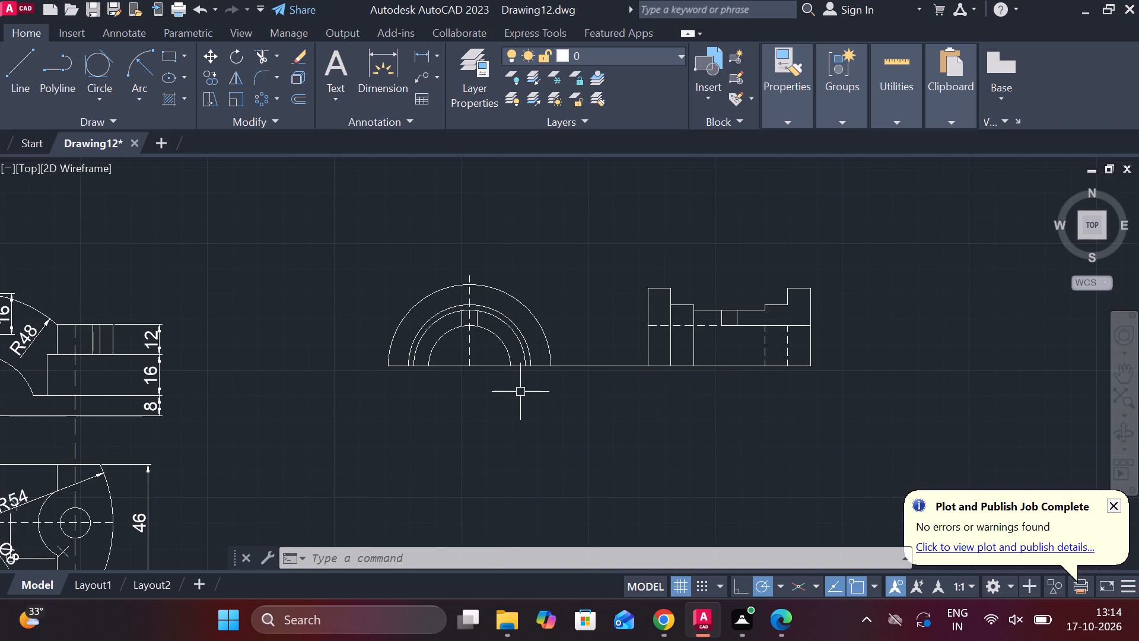
scroll(499, 406, up, 1)
scroll(433, 357, down, 1)
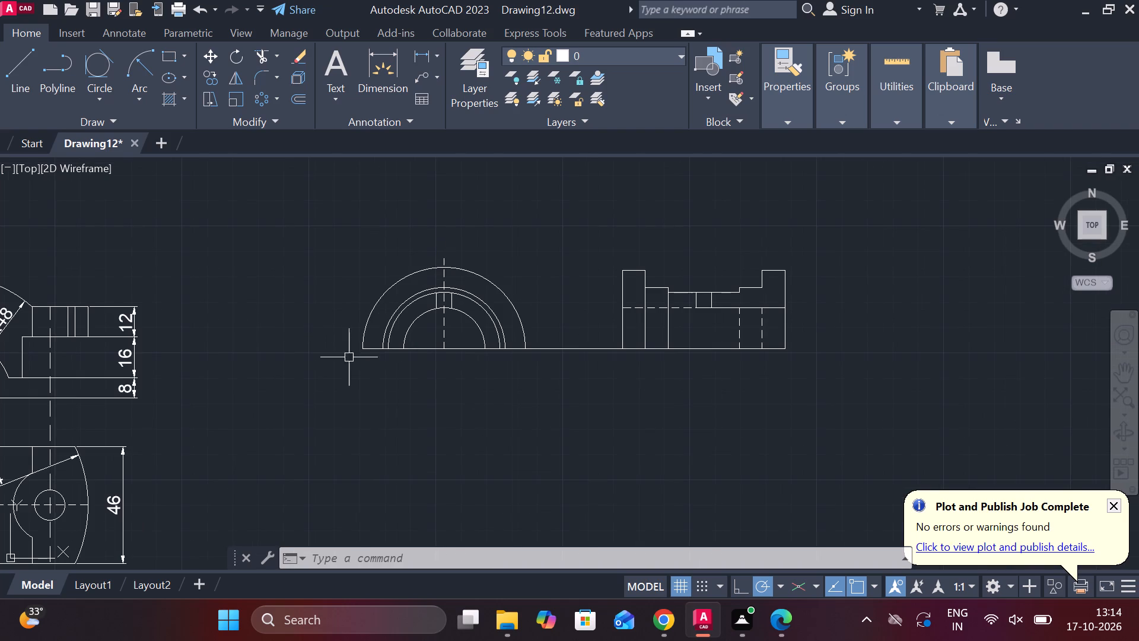
key(l)
key(Return)
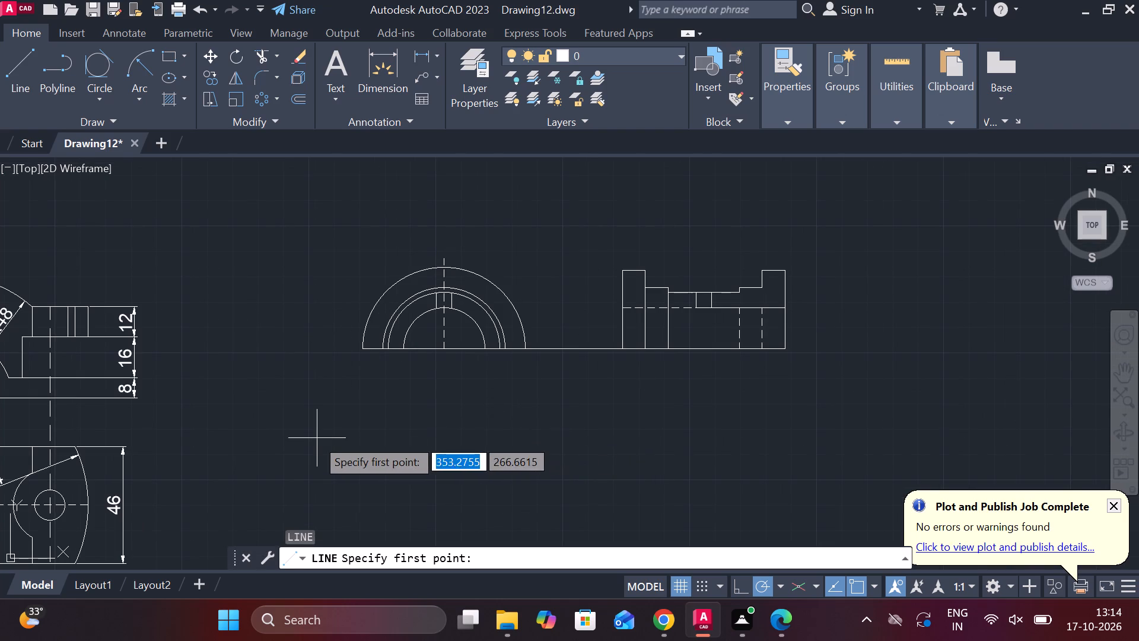
click(314, 431)
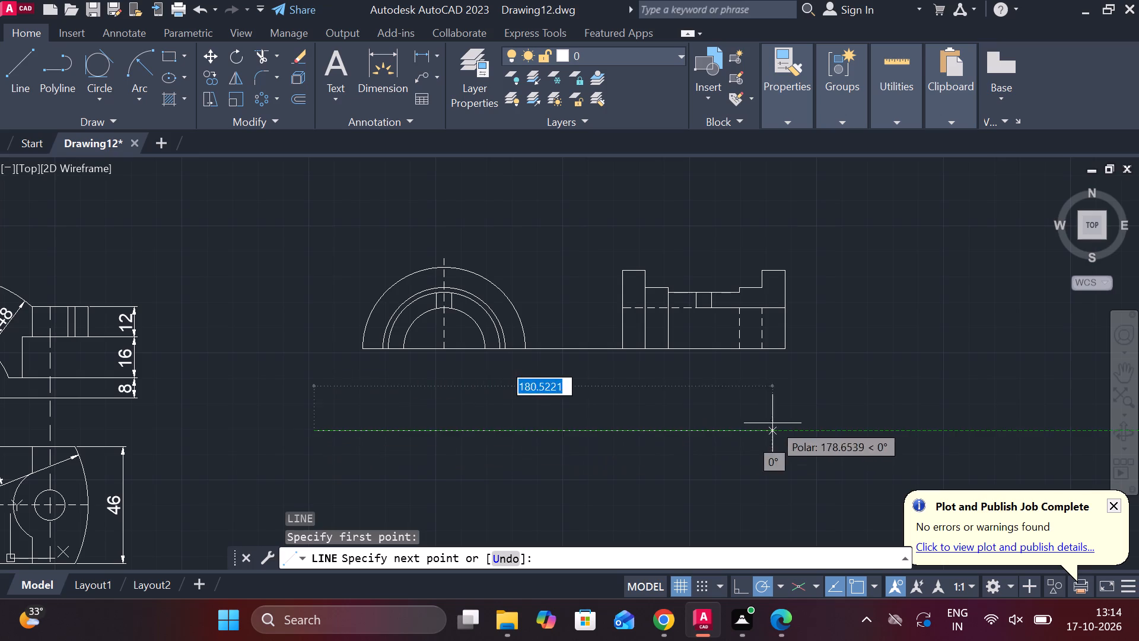
click(889, 433)
key(Escape)
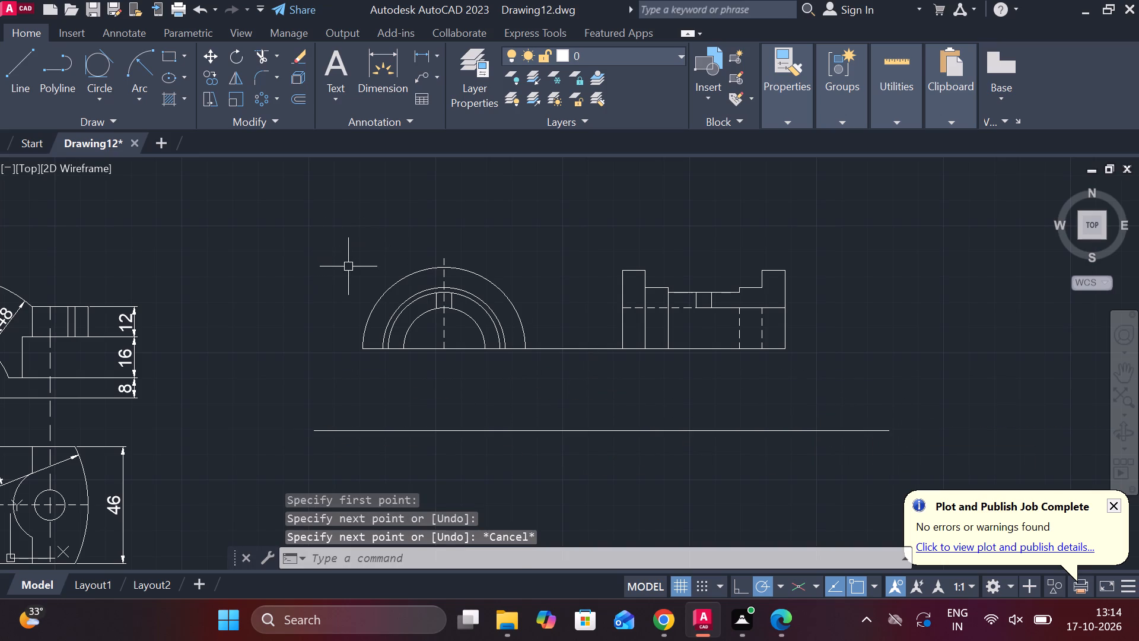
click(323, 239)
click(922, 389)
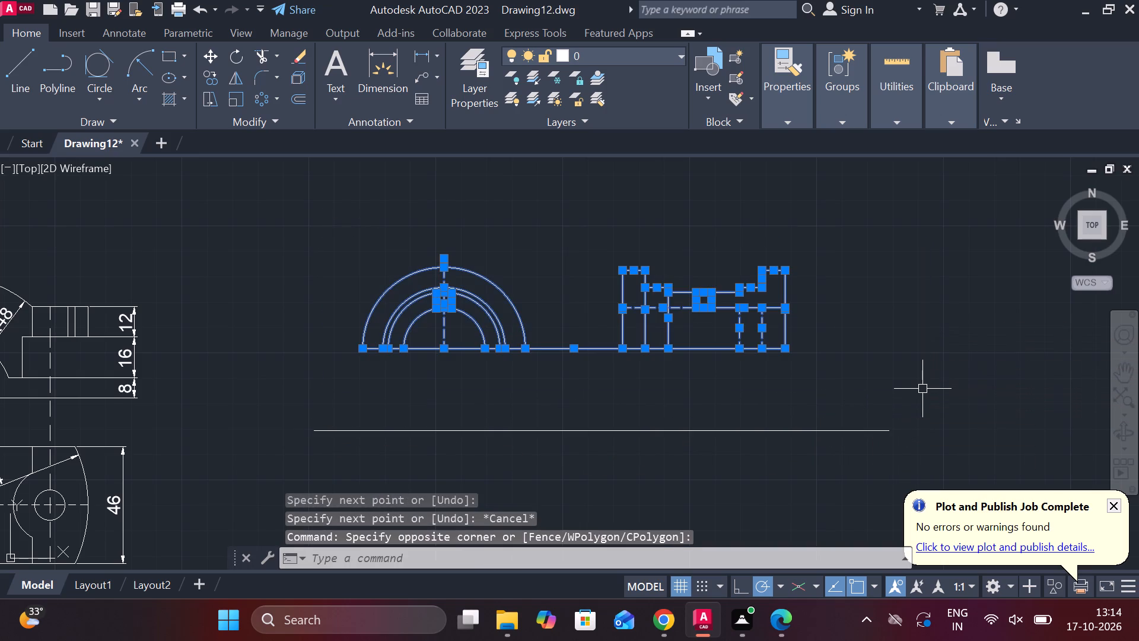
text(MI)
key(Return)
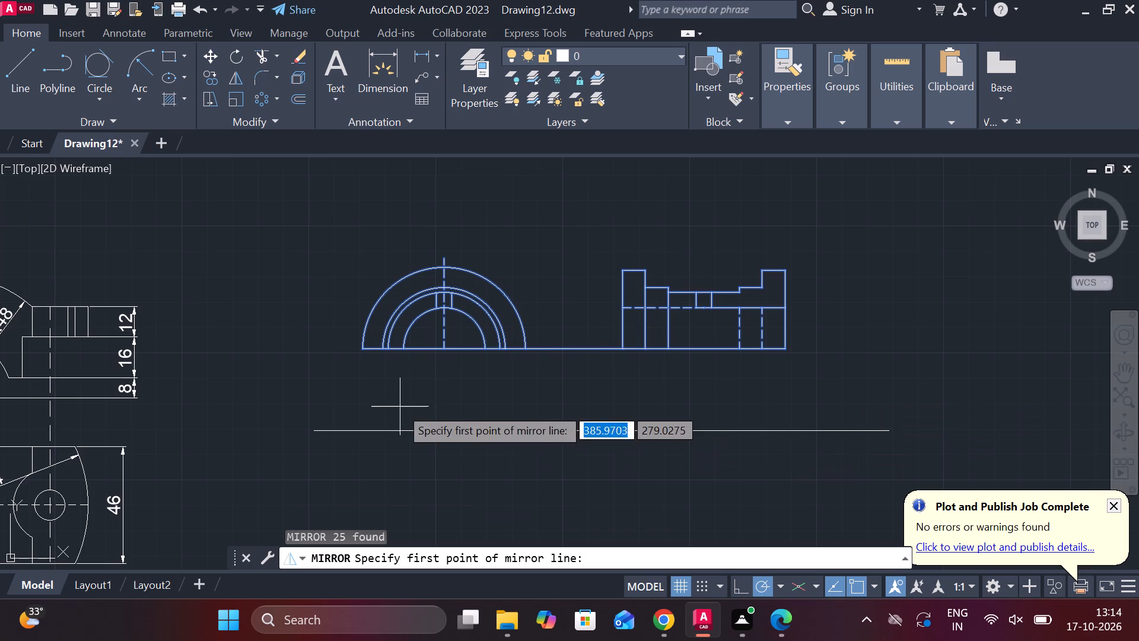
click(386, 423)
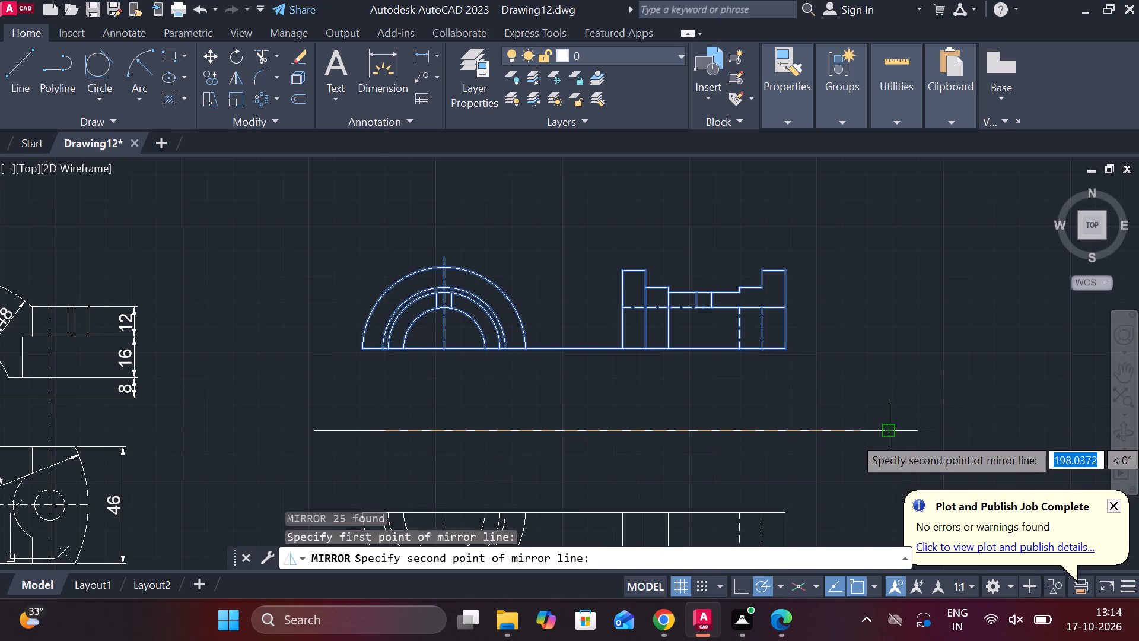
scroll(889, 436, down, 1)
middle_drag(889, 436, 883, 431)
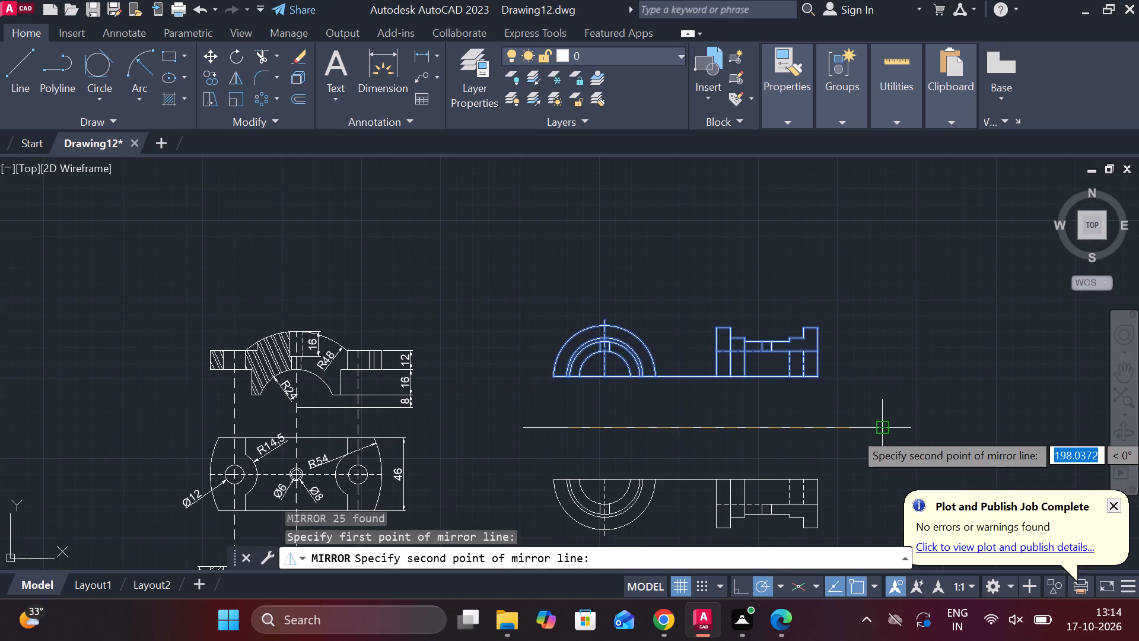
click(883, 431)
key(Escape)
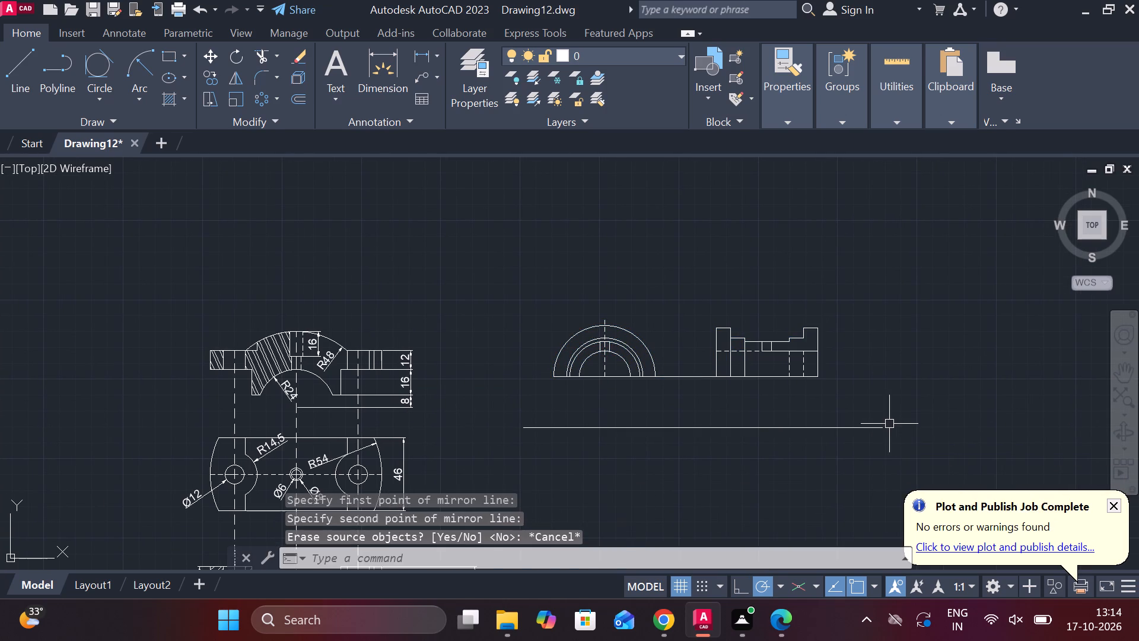
Mirror the half-round front view and stepped side view about the horizontal line below them, keeping the source objects.
scroll(887, 424, down, 1)
scroll(823, 421, up, 1)
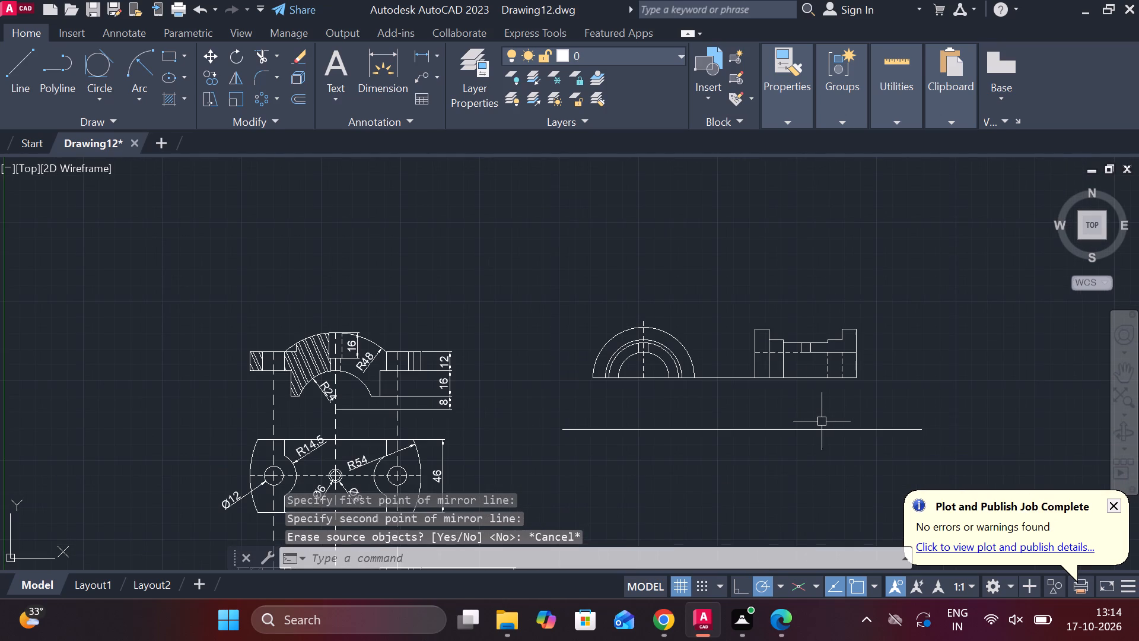
click(537, 303)
click(897, 402)
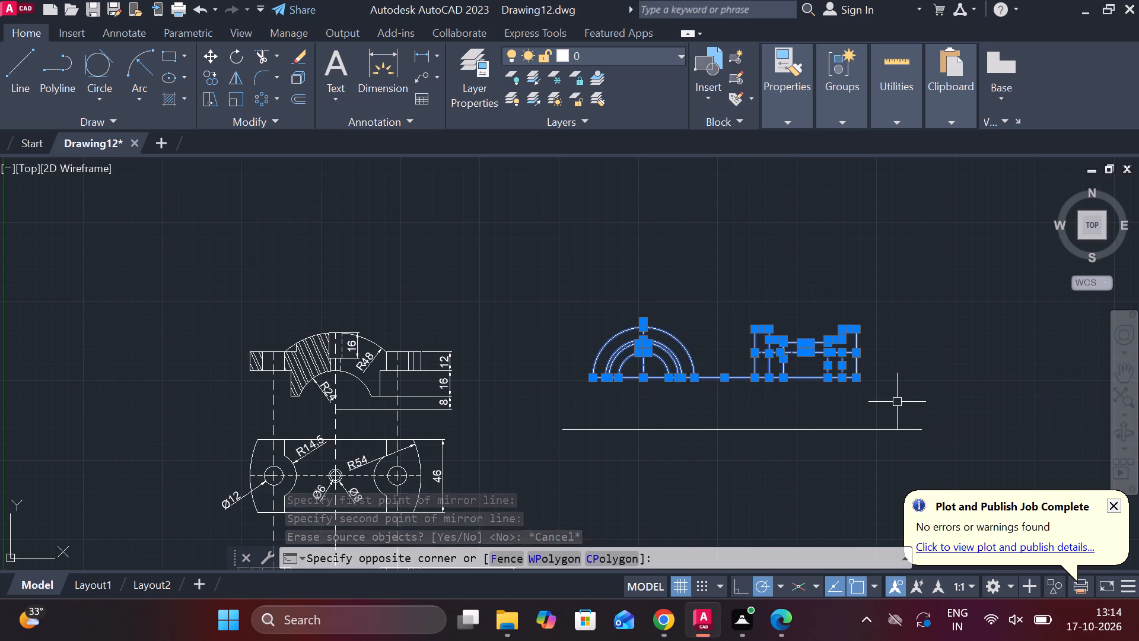
text(MI)
key(Return)
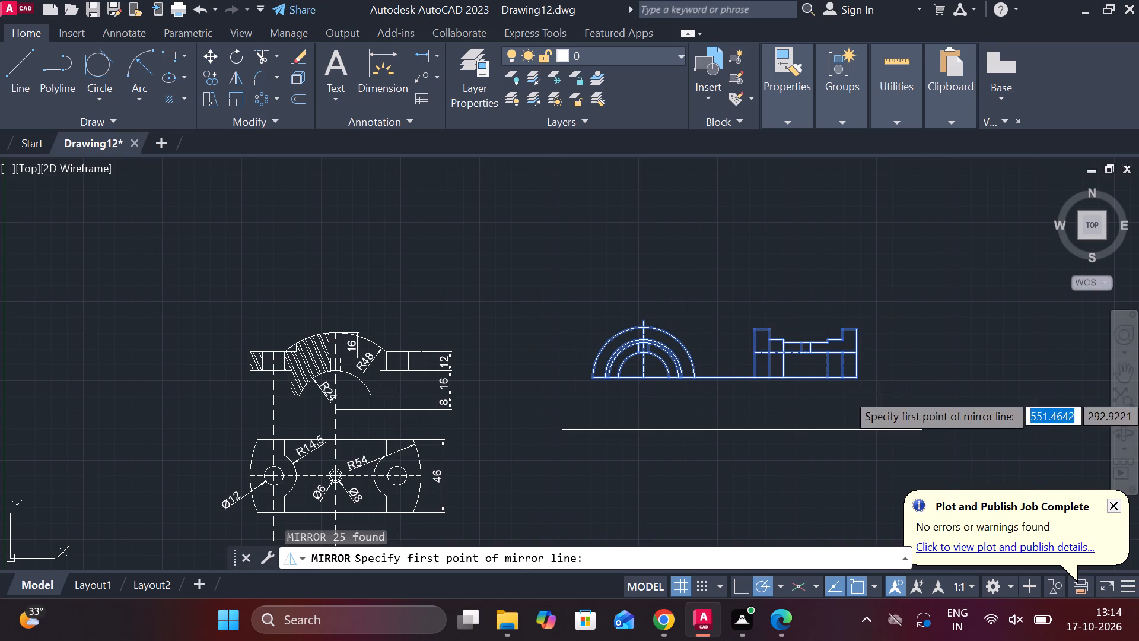
click(569, 434)
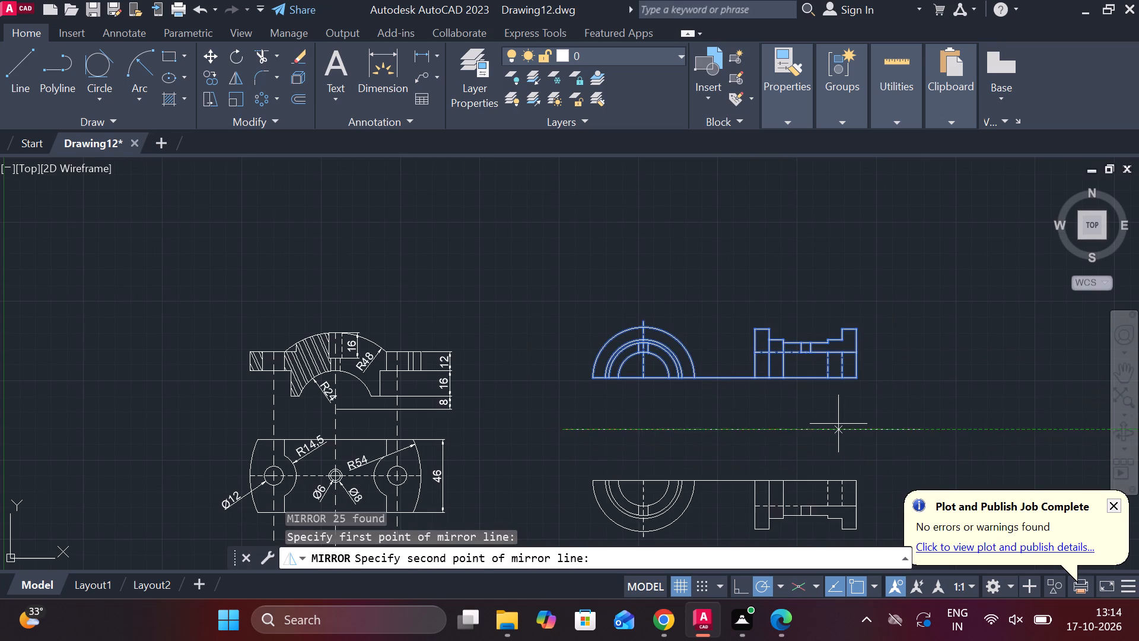
click(927, 425)
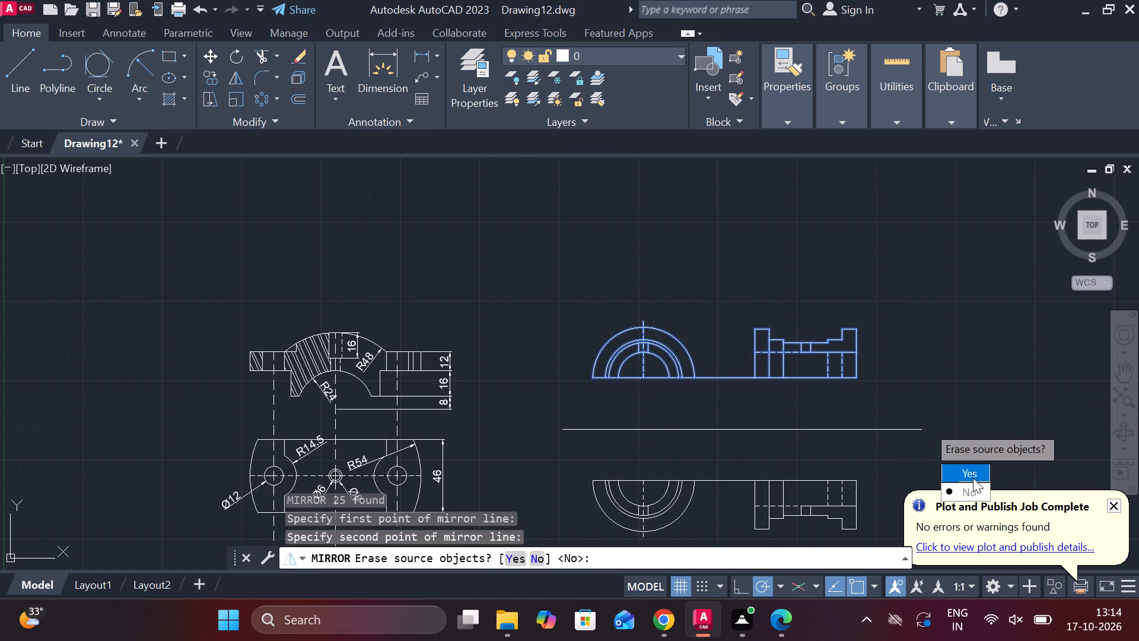
drag(972, 488, 927, 425)
middle_drag(844, 381, 810, 318)
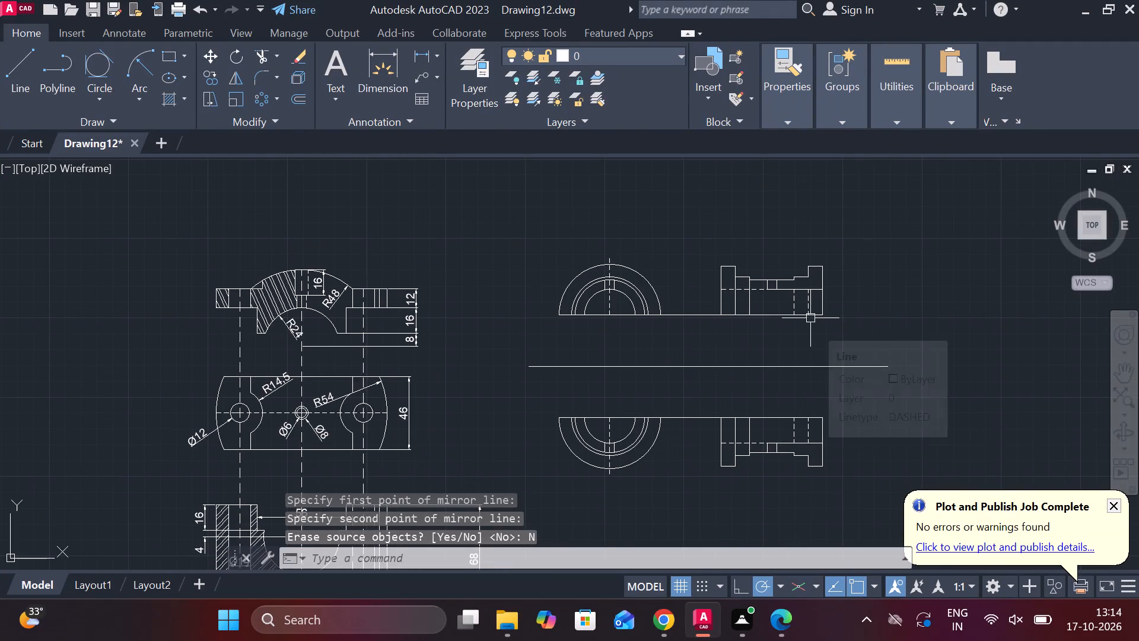
Erase the horizontal mirror line between the original half-round views and their mirrored copies.
scroll(755, 408, up, 1)
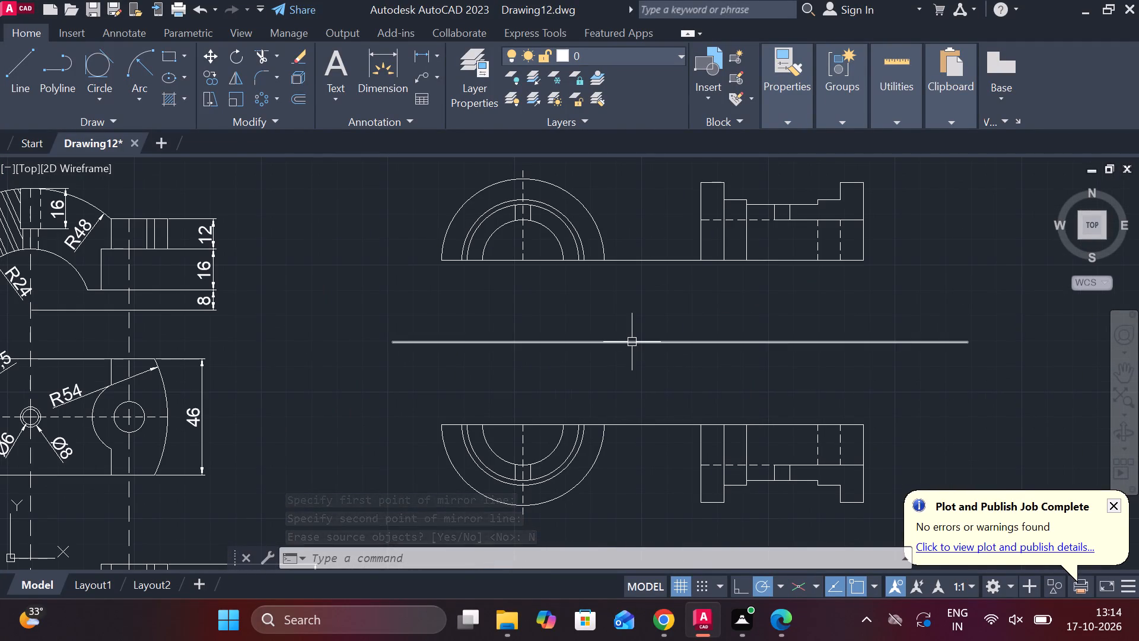
click(632, 342)
text(E)
key(space)
Move the mirrored front and side views straight up, closer to the original half-round views.
middle_drag(632, 348, 619, 326)
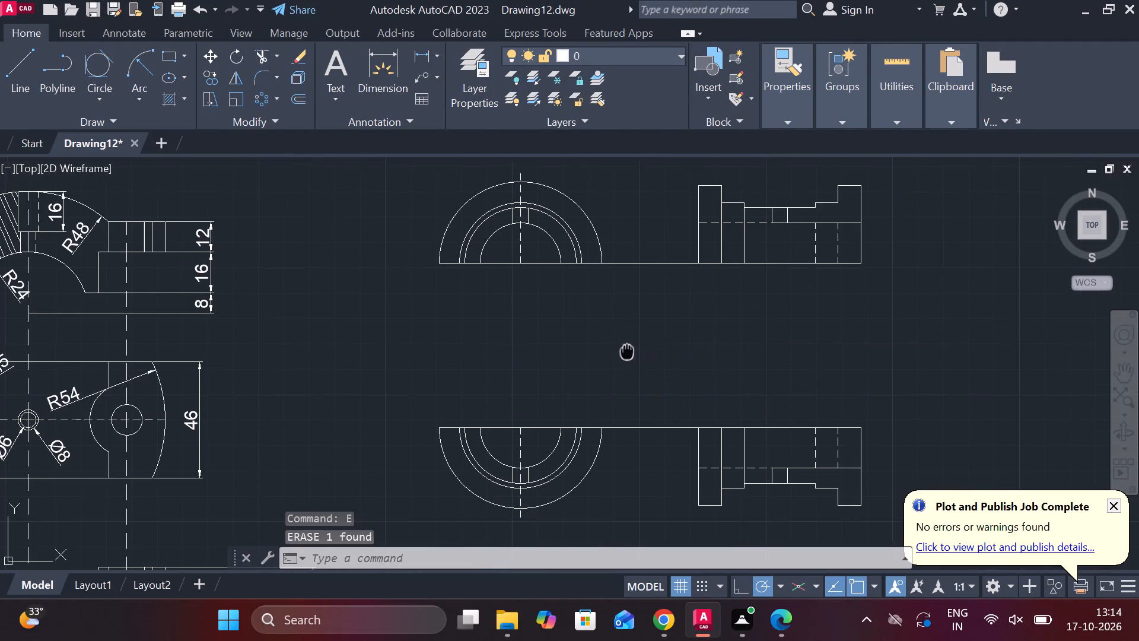
middle_drag(619, 326, 613, 304)
click(406, 335)
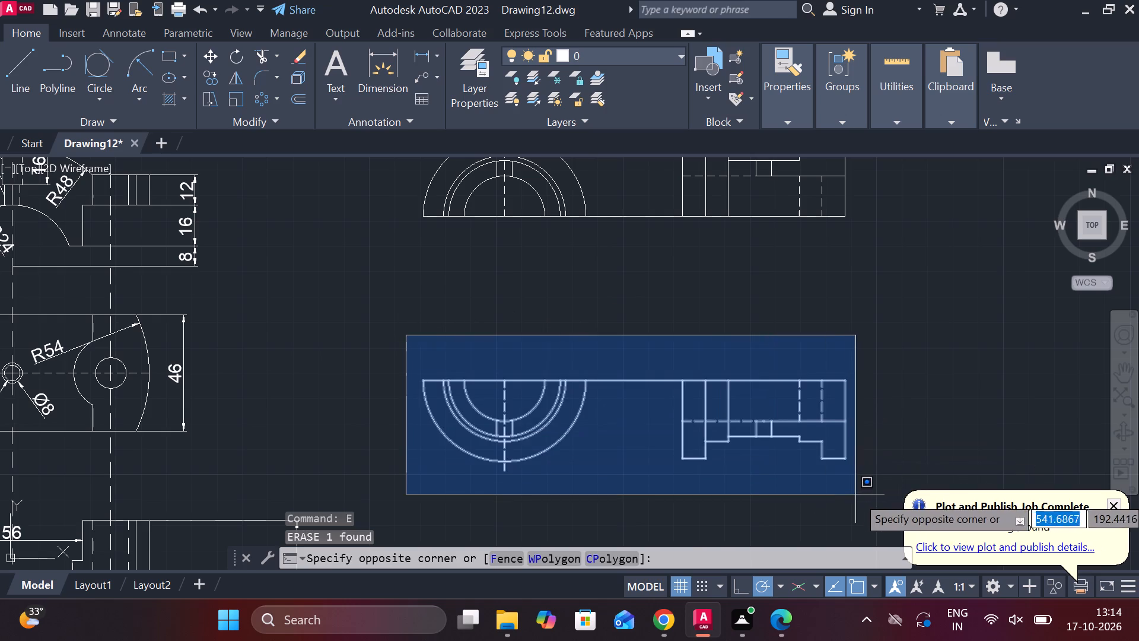
click(857, 496)
key(m)
key(Return)
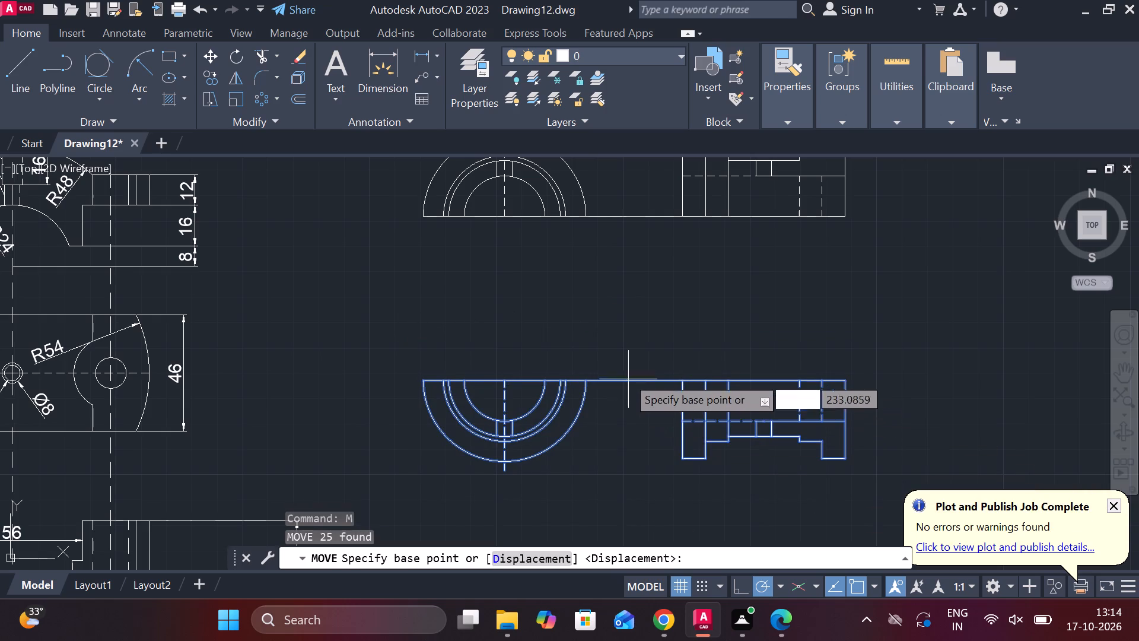
click(637, 377)
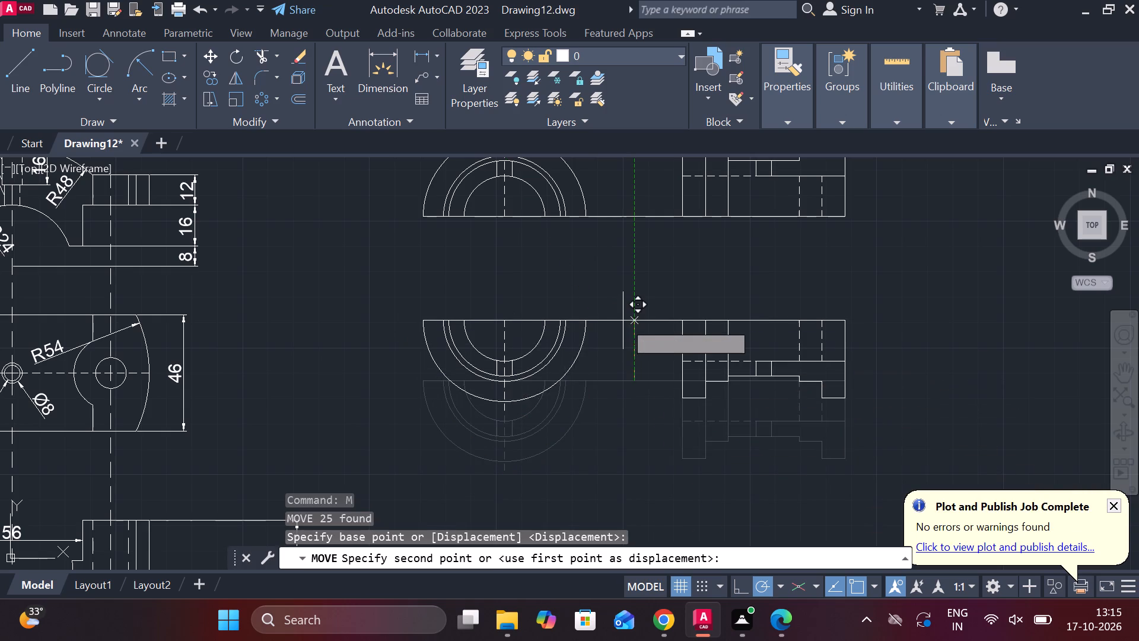
click(621, 288)
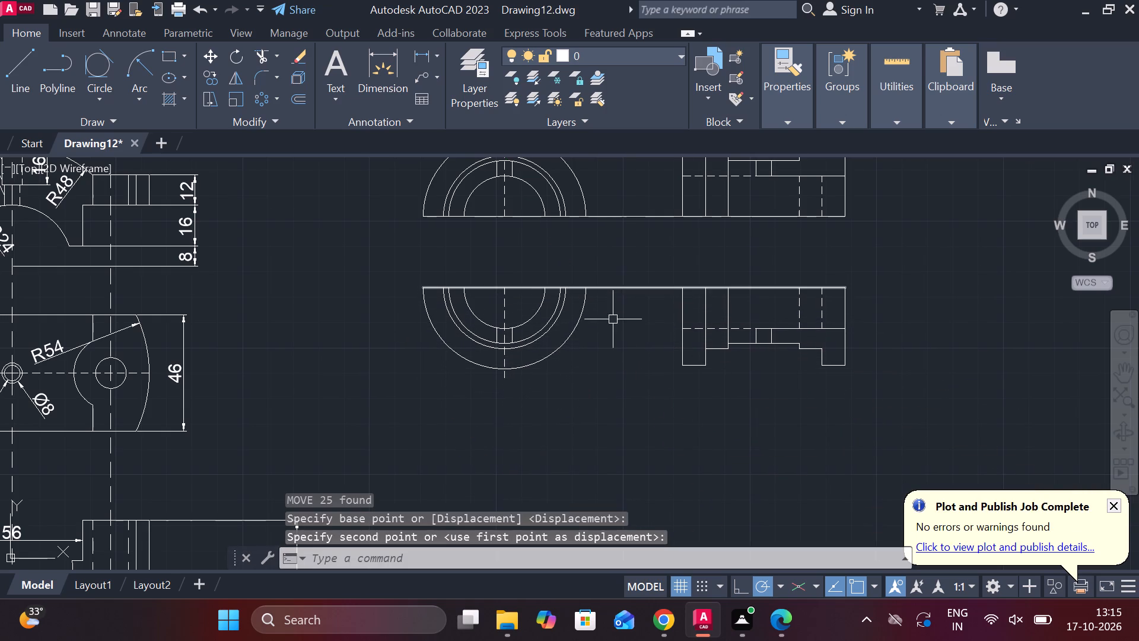
Draw a vertical centre line midway between the two short hole lines in the lower side view, up to the inner horizontal line.
middle_drag(613, 321, 624, 378)
middle_drag(624, 378, 600, 422)
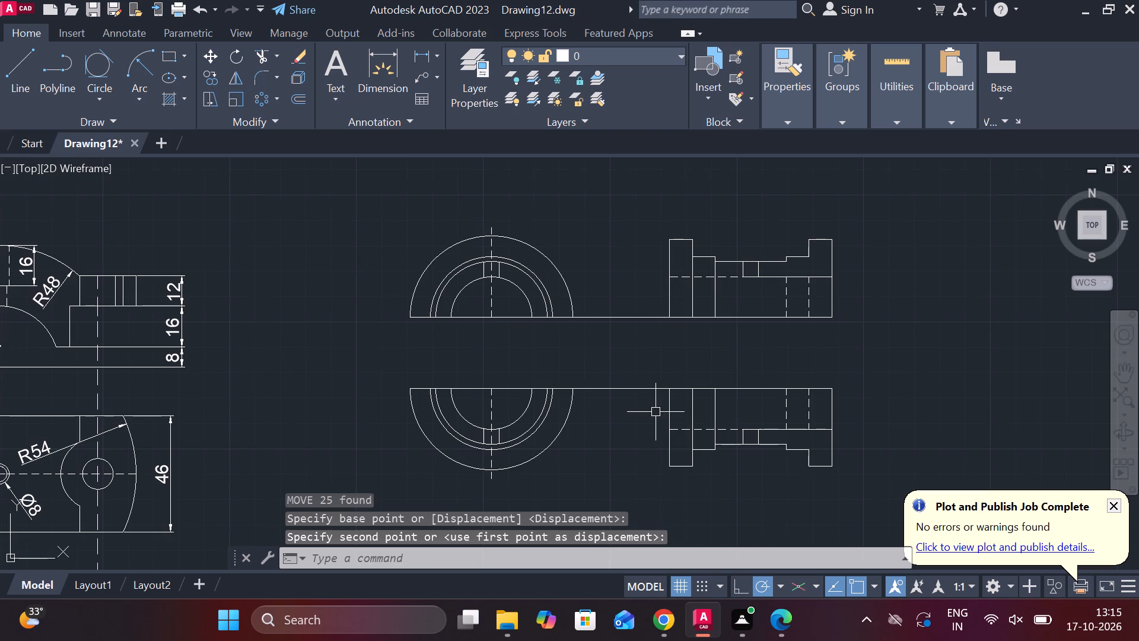
middle_drag(616, 357, 570, 348)
scroll(712, 504, up, 1)
middle_drag(719, 455, 696, 455)
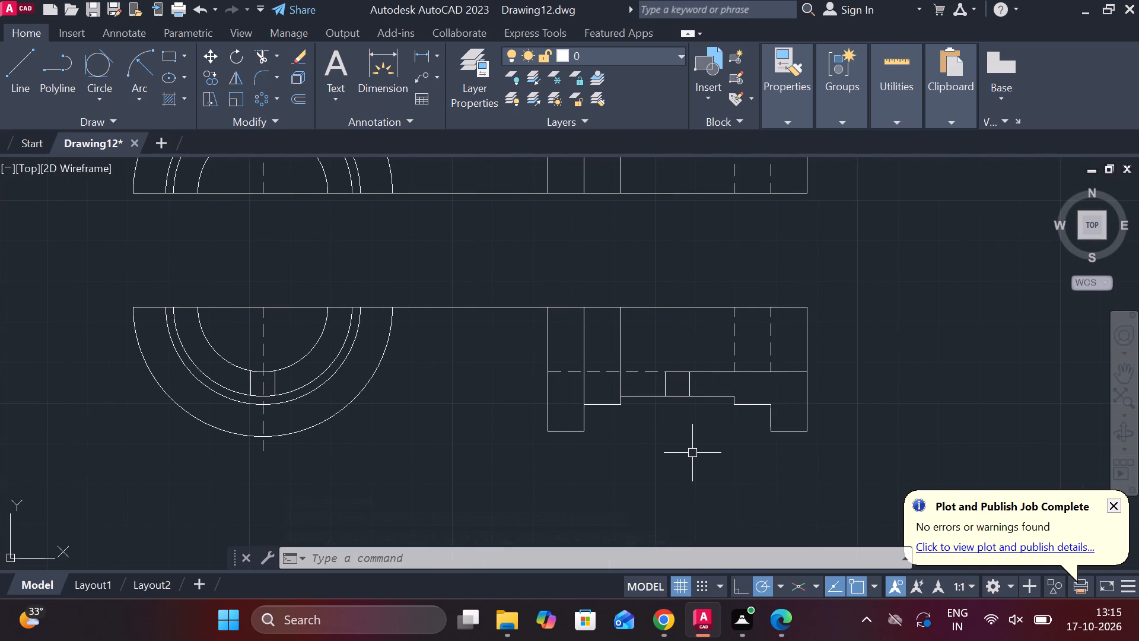
scroll(702, 425, up, 2)
middle_drag(705, 440, 704, 453)
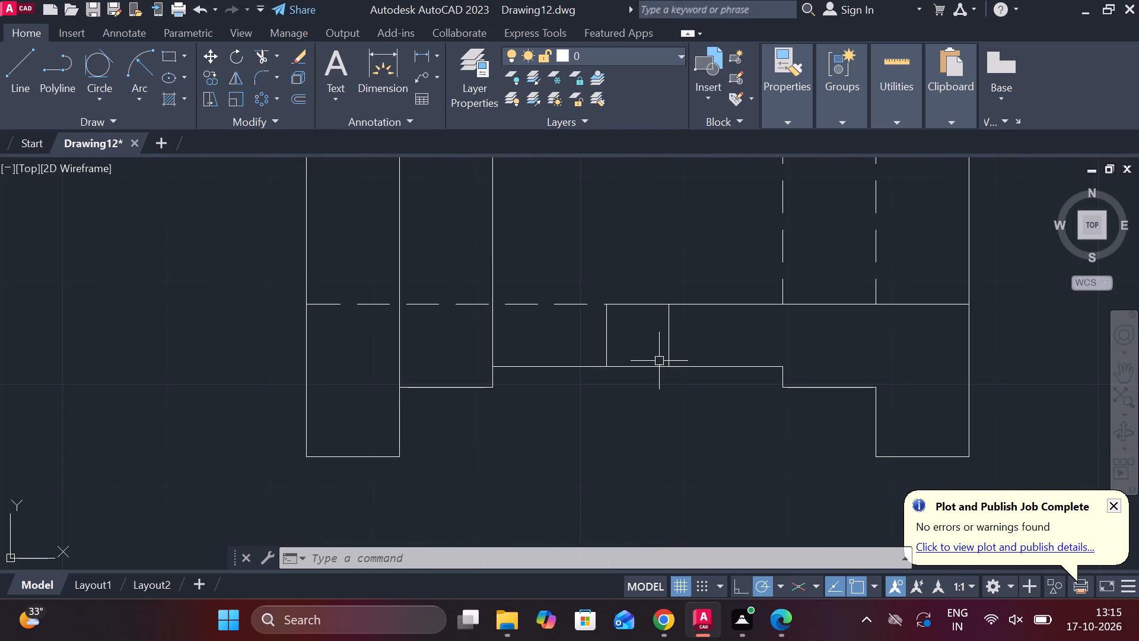
key(l)
key(Return)
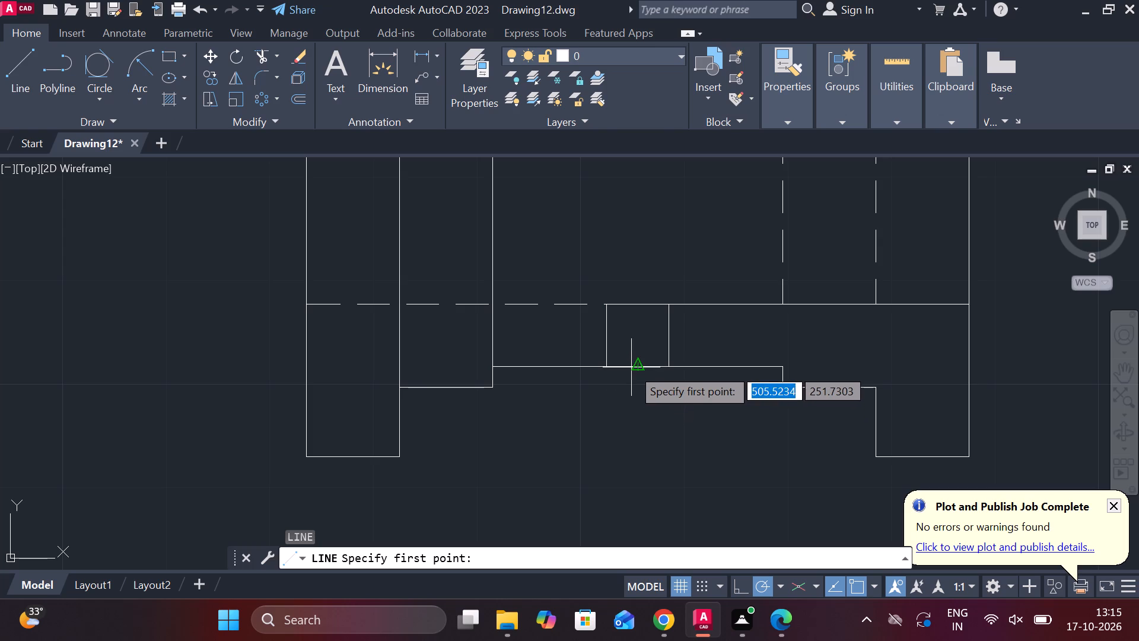
click(638, 364)
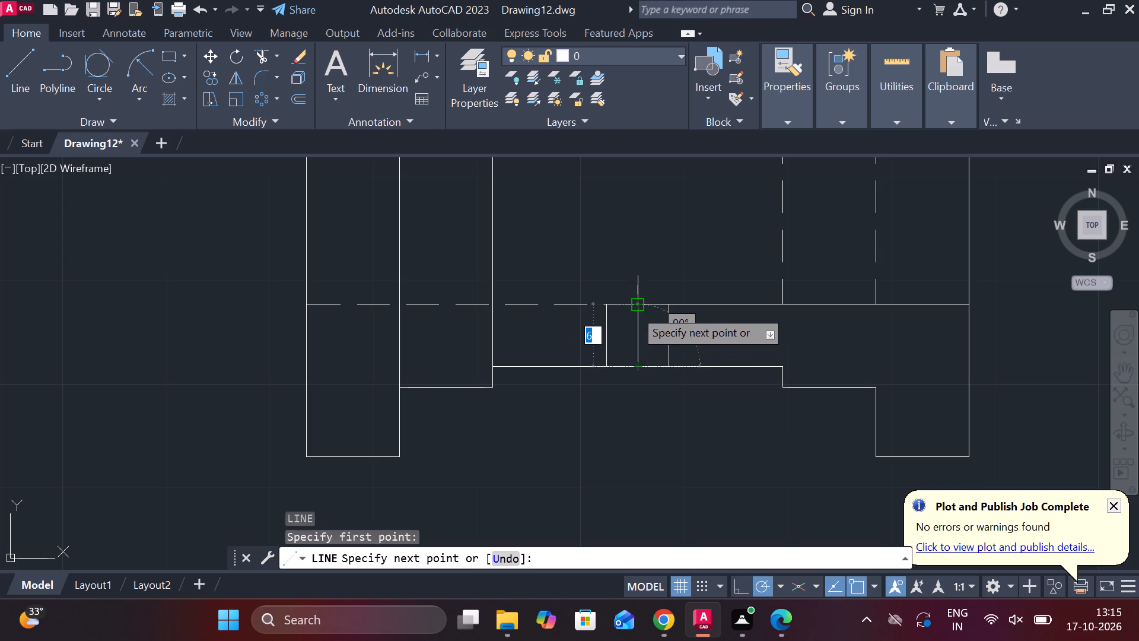
click(634, 309)
key(Escape)
Erase the two short vertical hole lines on either side of the new centre line in the lower side view.
click(667, 338)
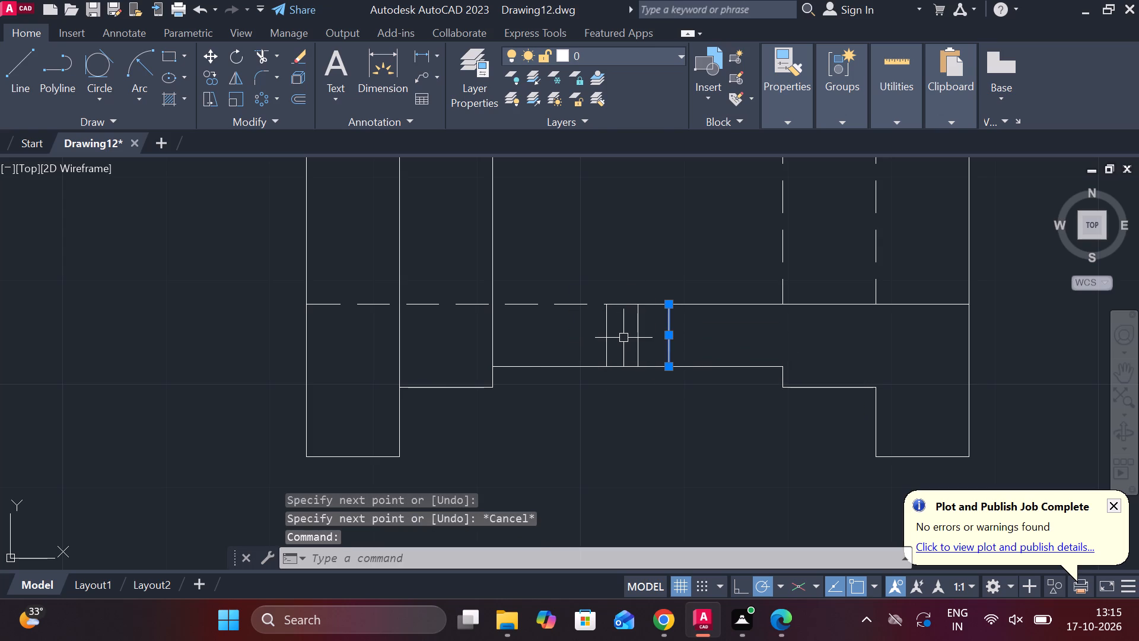
click(609, 338)
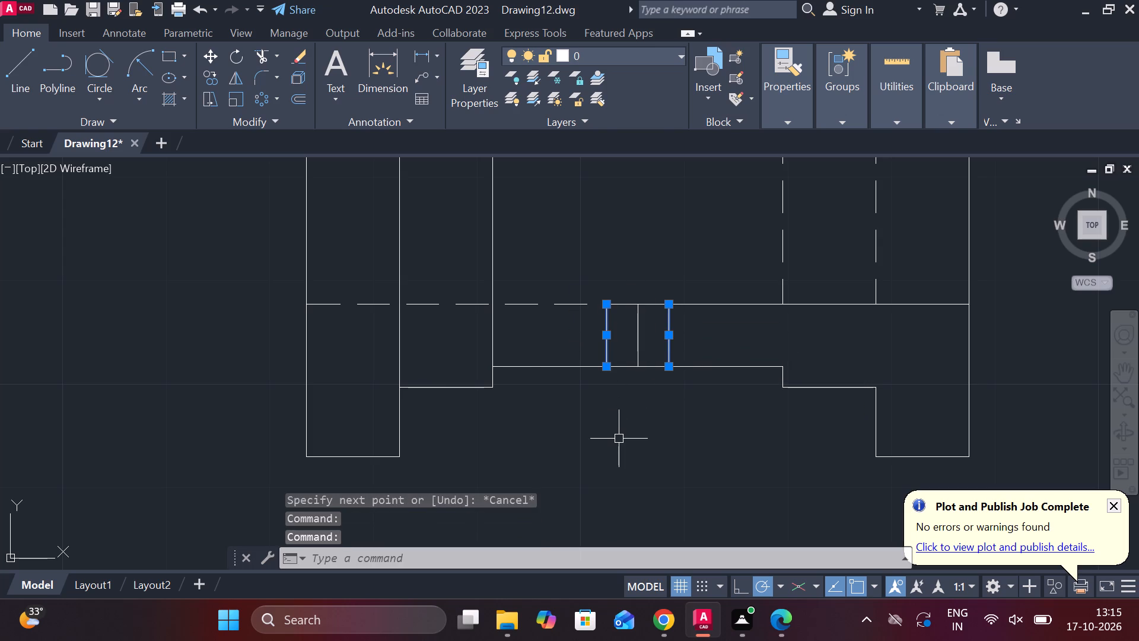
text(E)
key(space)
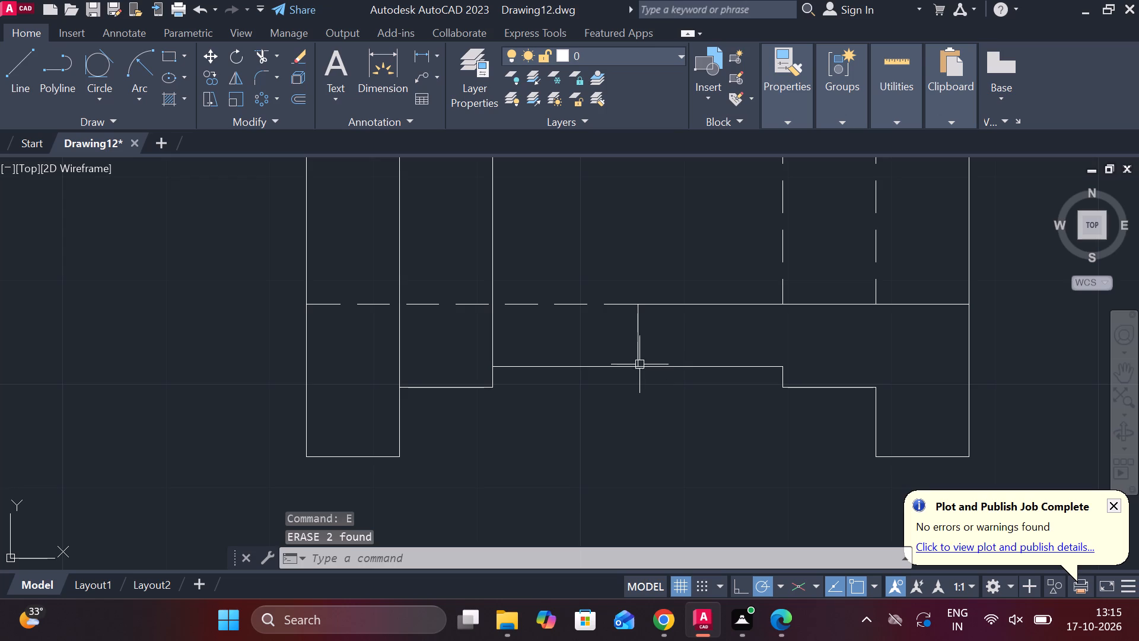
Offset the short vertical centre line in the lower side view by 4 to each side.
click(639, 354)
key(o)
key(Return)
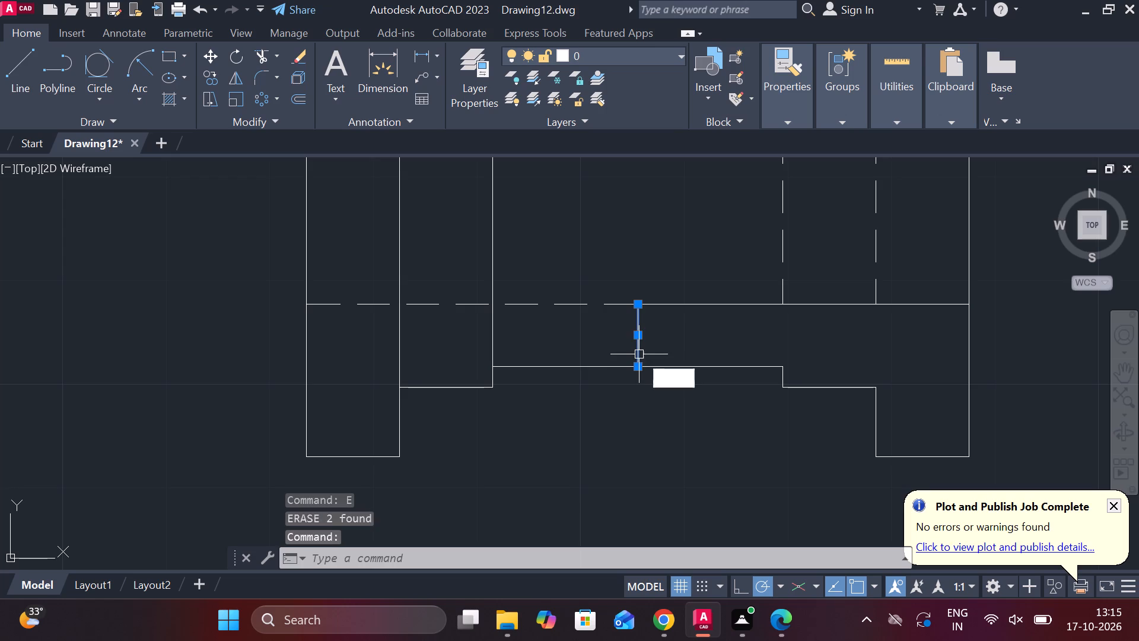
key(Return)
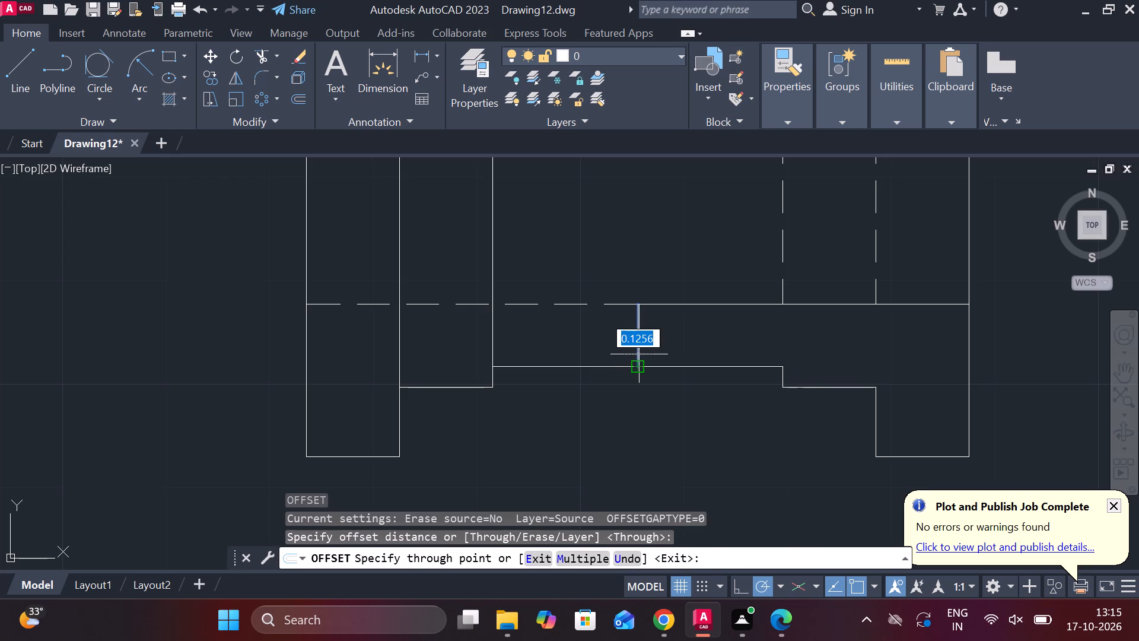
scroll(639, 354, down, 1)
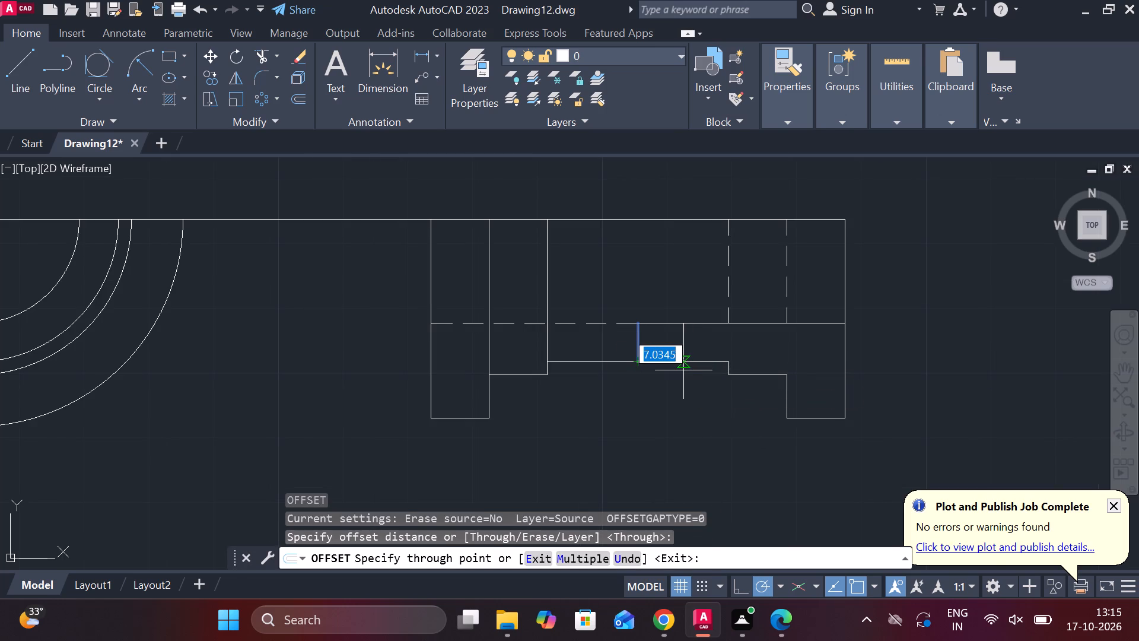
text(4)
key(space)
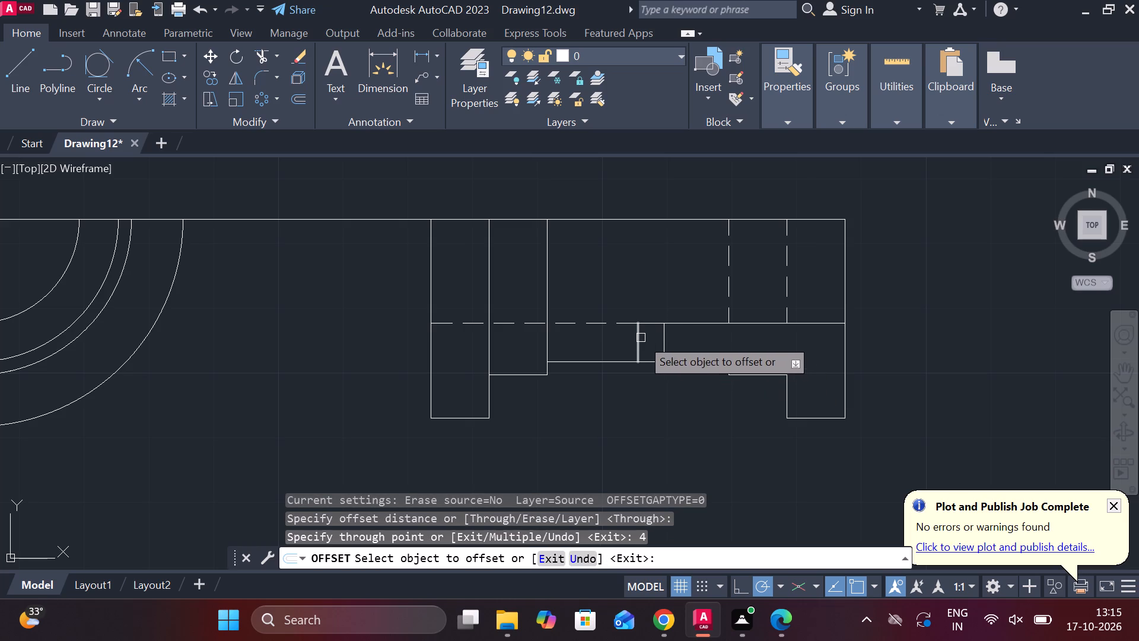
click(641, 338)
text(4)
key(space)
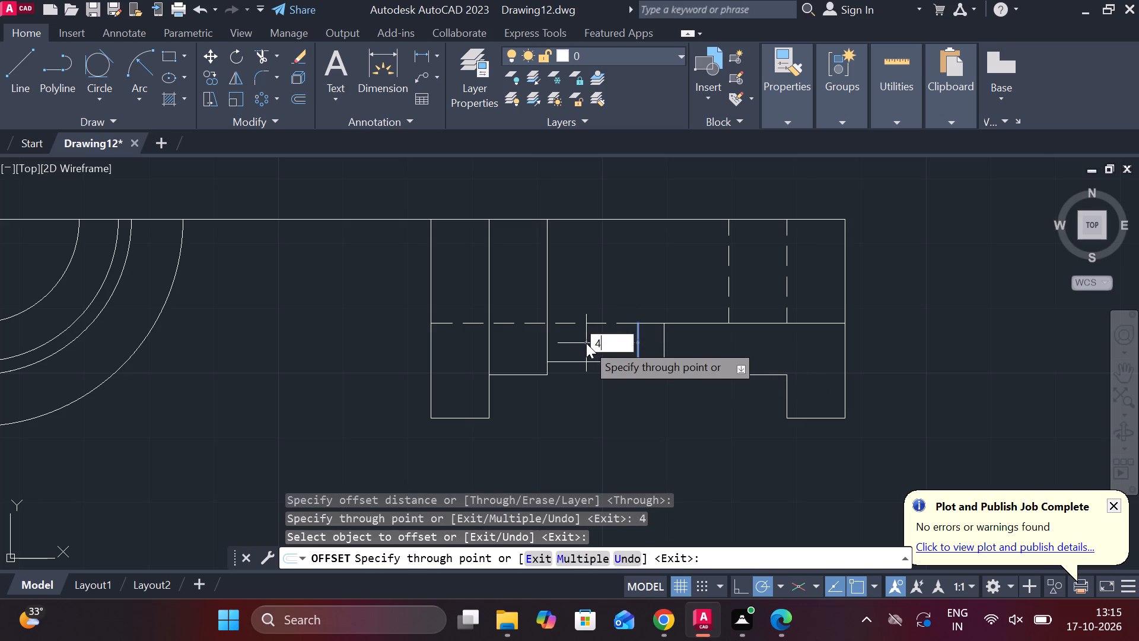
scroll(619, 341, down, 2)
scroll(647, 372, up, 3)
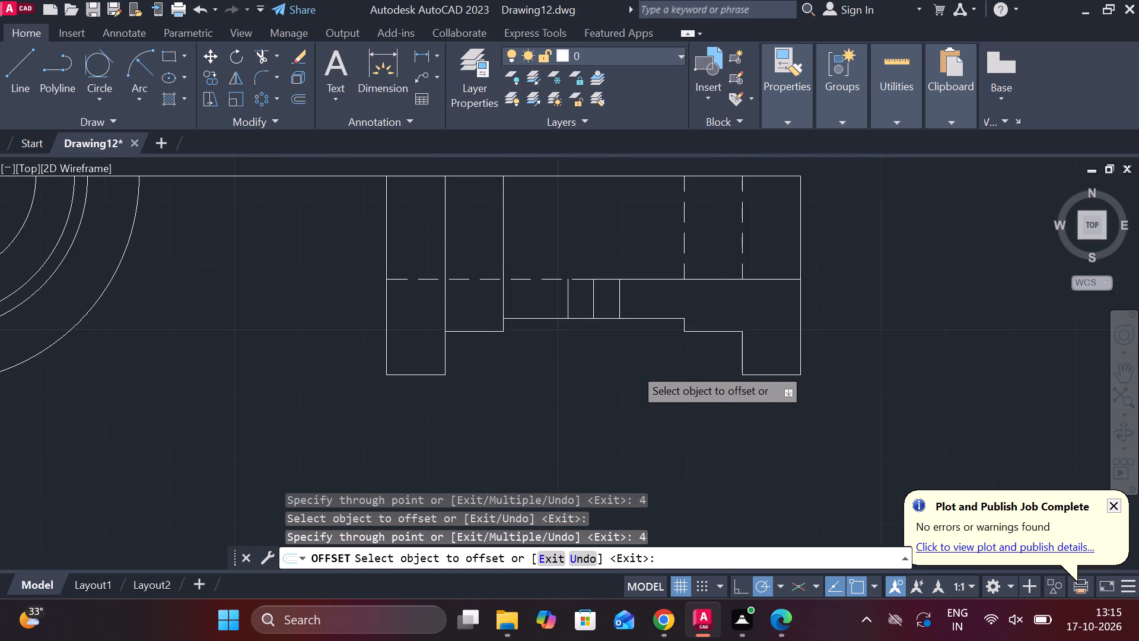
scroll(634, 367, down, 1)
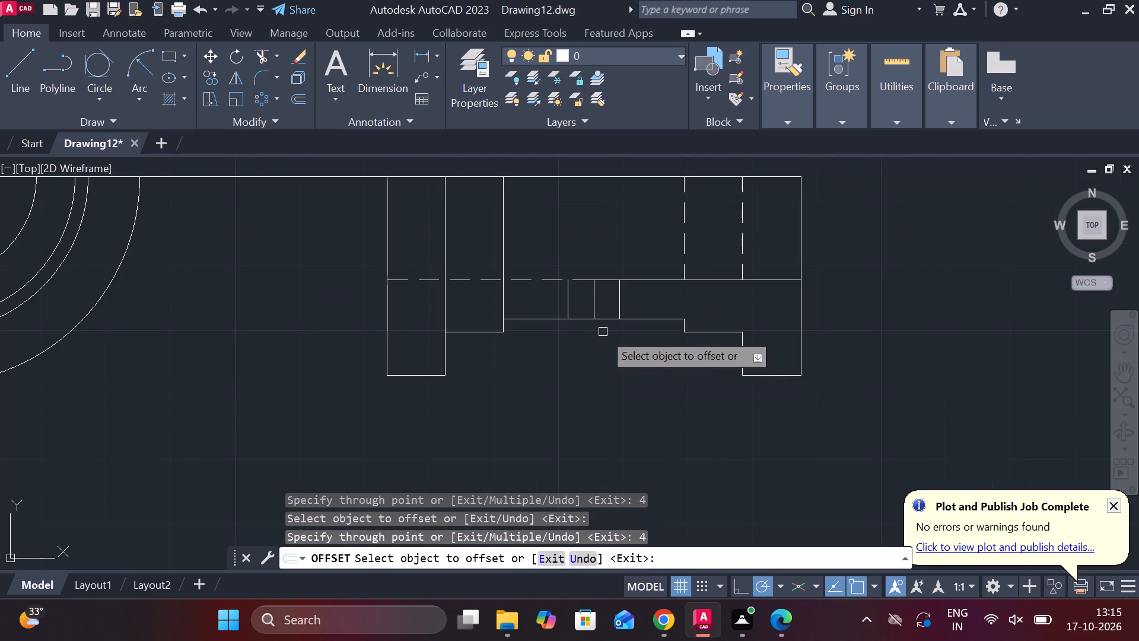
scroll(600, 332, up, 3)
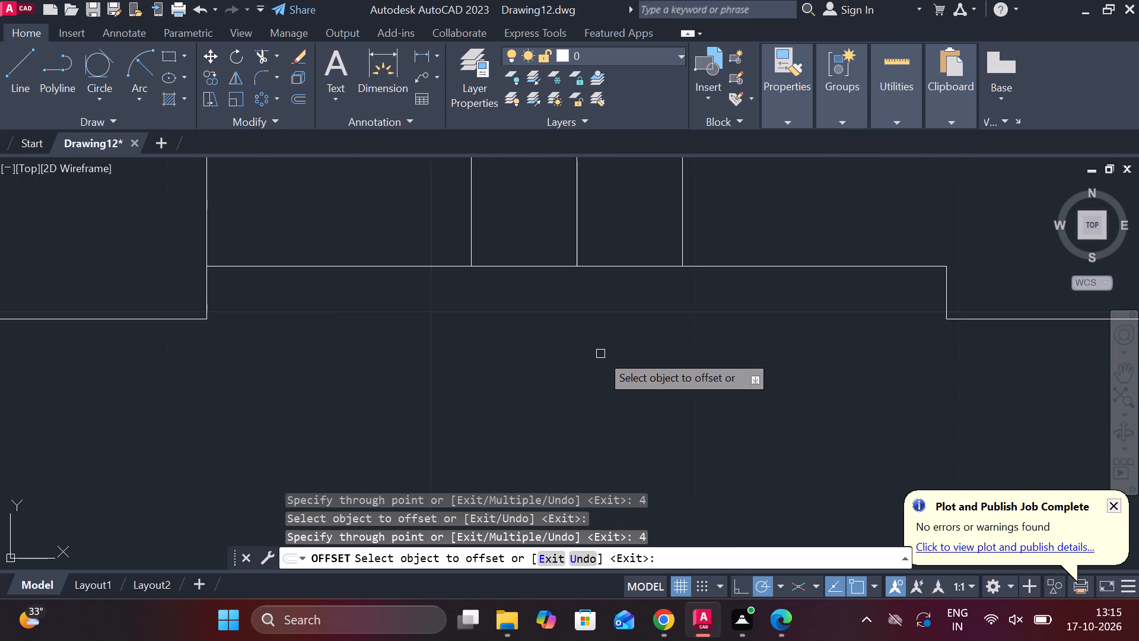
scroll(600, 354, down, 2)
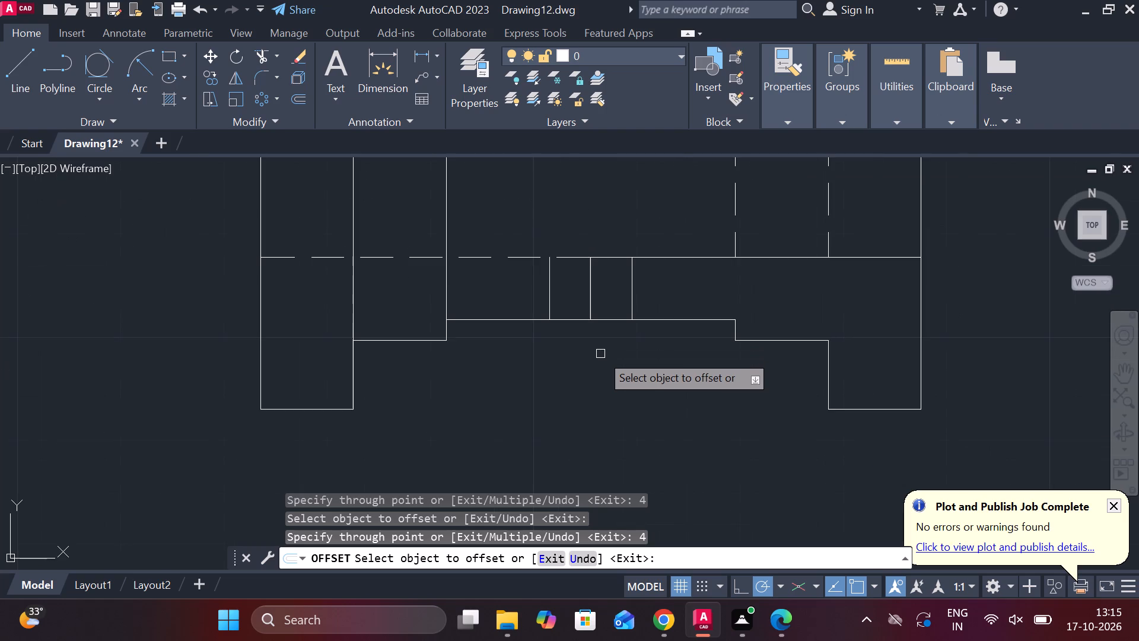
scroll(600, 354, down, 3)
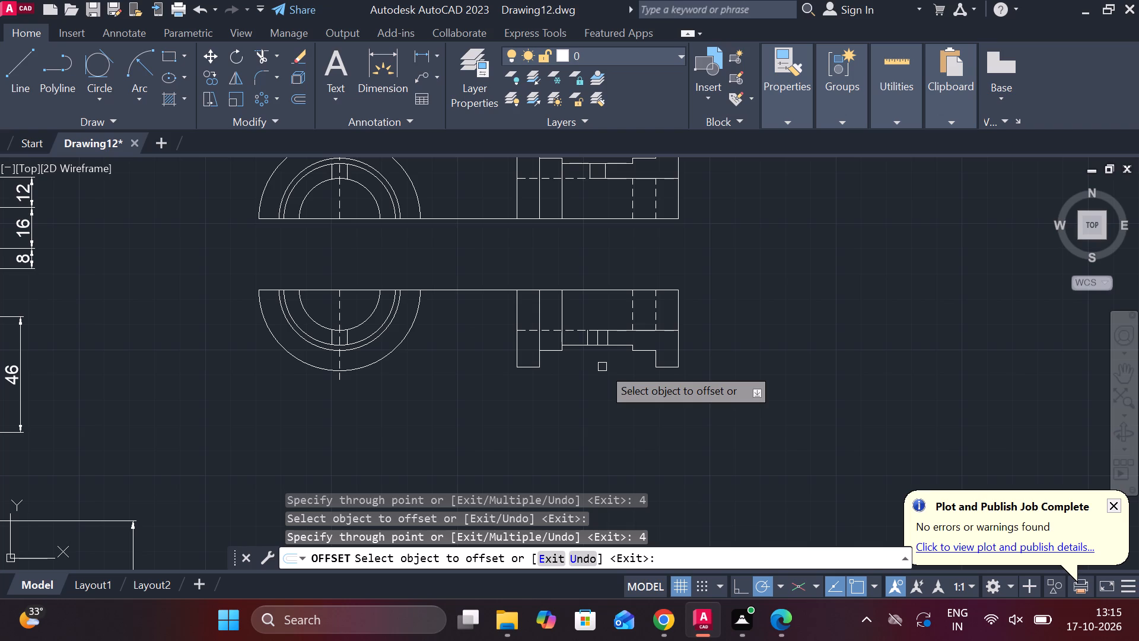
scroll(523, 341, up, 1)
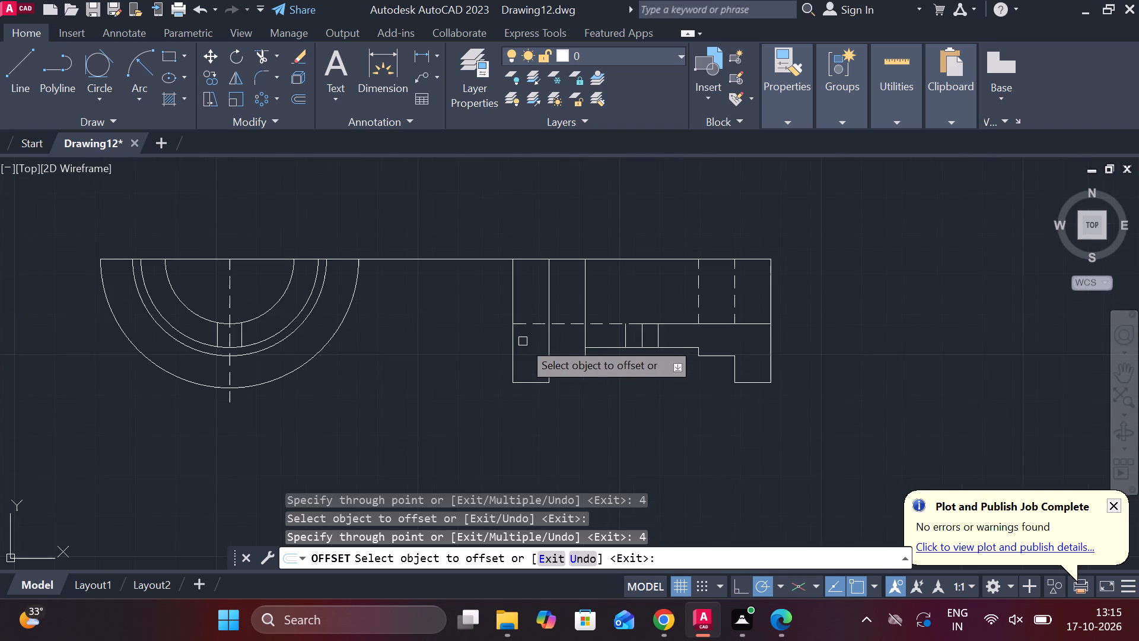
scroll(659, 369, up, 1)
key(Escape)
Draw a three-sided 8 by 8 square outline projecting below the lower side view's recessed edge, aligned with the two offset lines.
key(l)
key(Return)
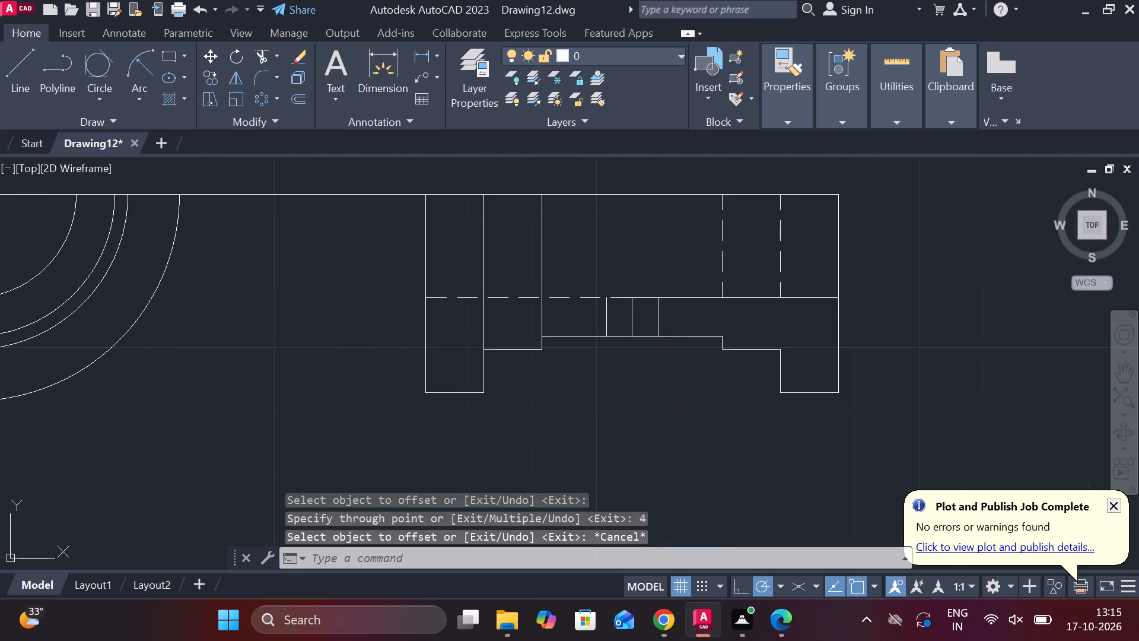
click(659, 331)
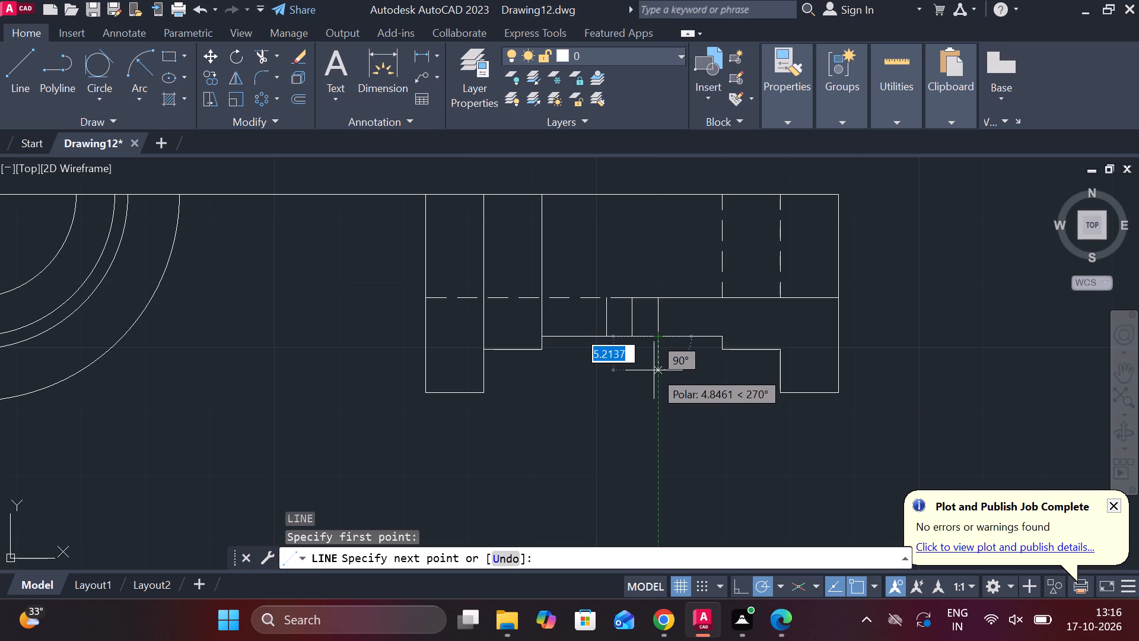
key(8)
key(Return)
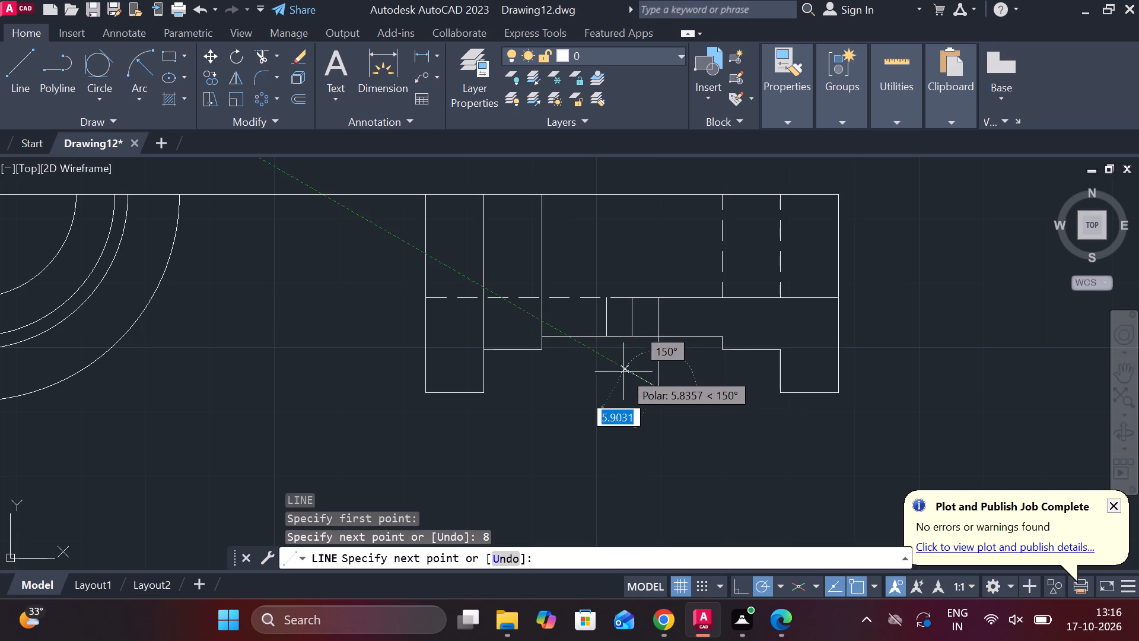
key(8)
key(Return)
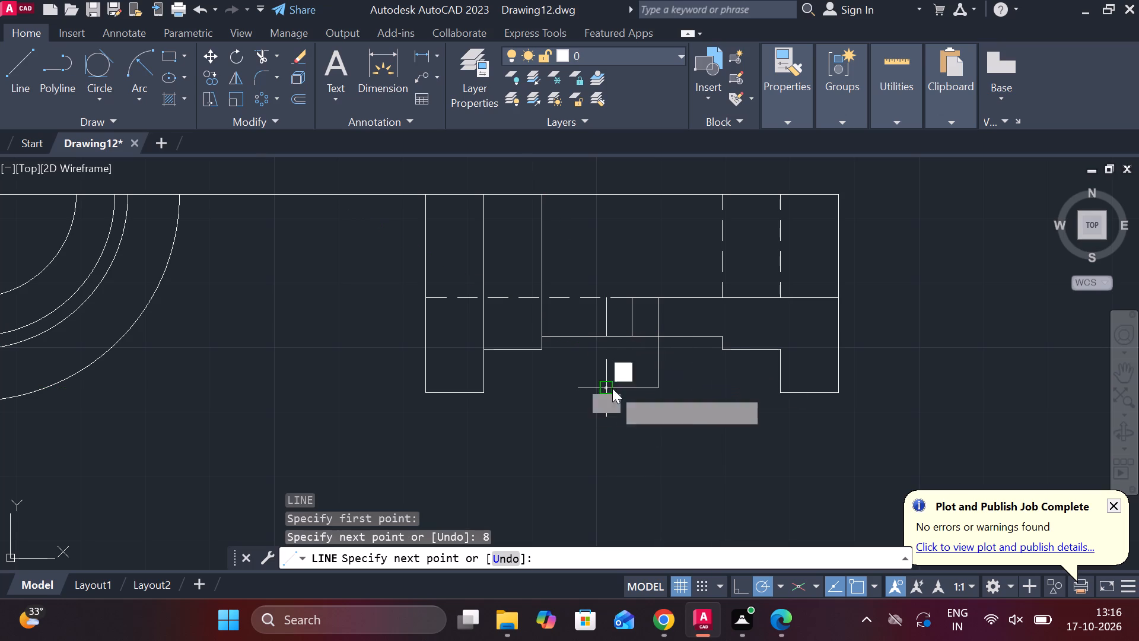
click(612, 339)
key(Escape)
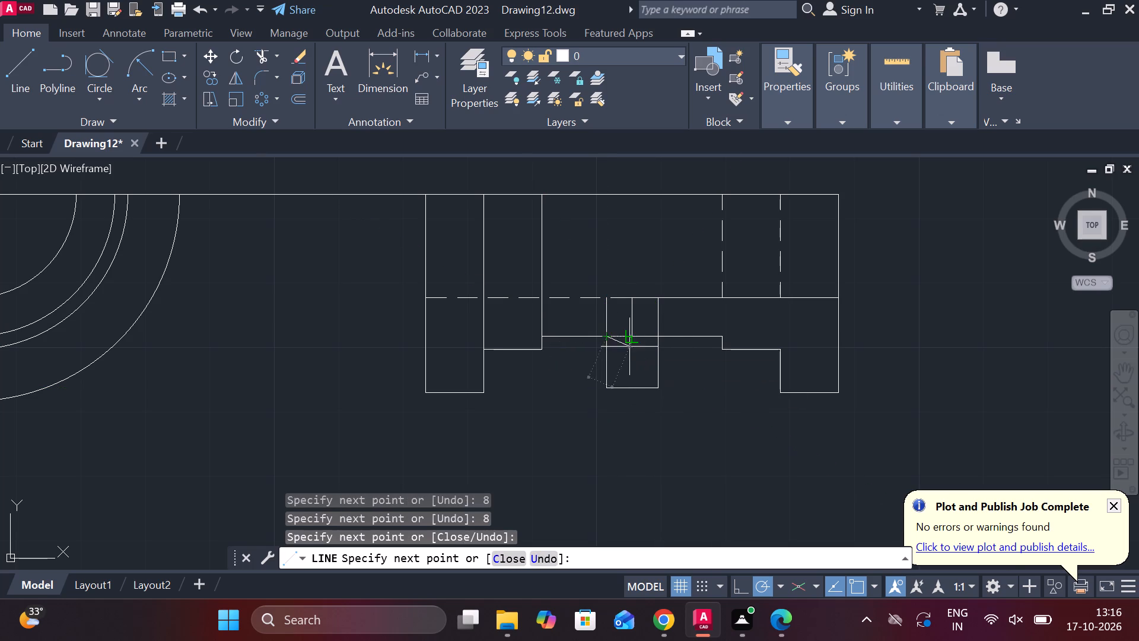
Erase the two offset lines above the square projection in the lower side view, keeping the centre line.
click(655, 318)
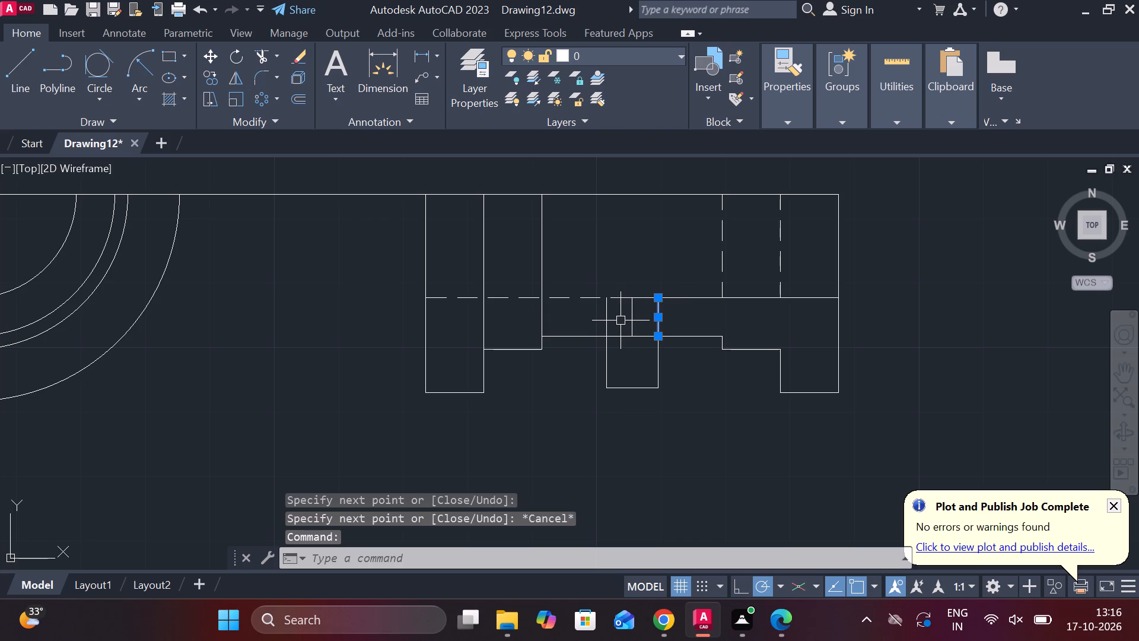
click(607, 318)
text(TR)
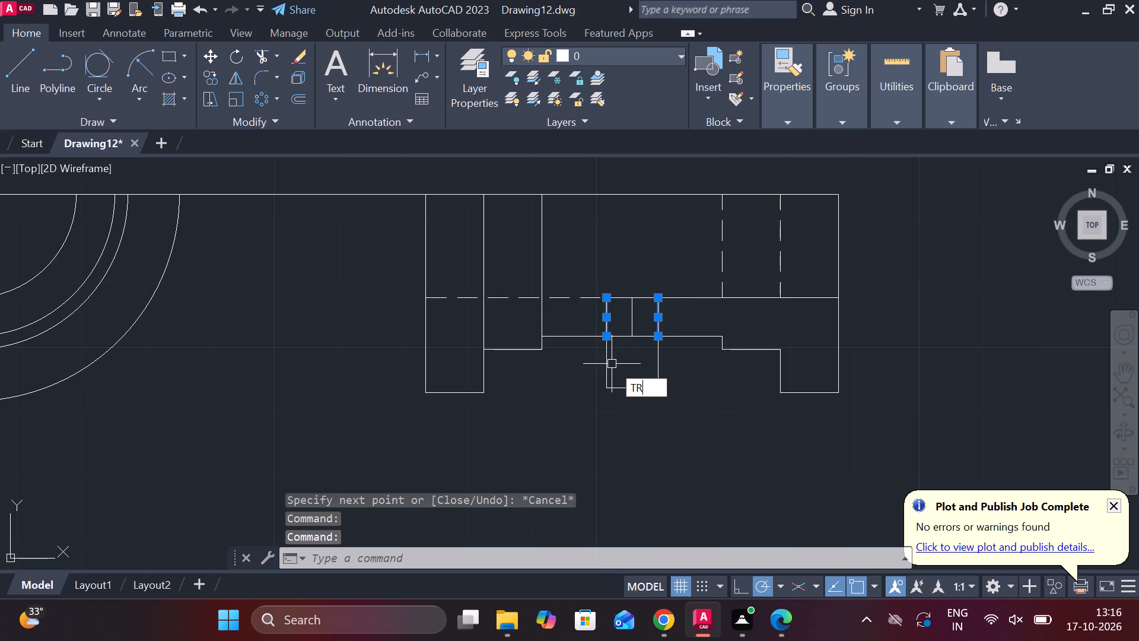
key(BackSpace)
key(BackSpace)
text(E)
key(space)
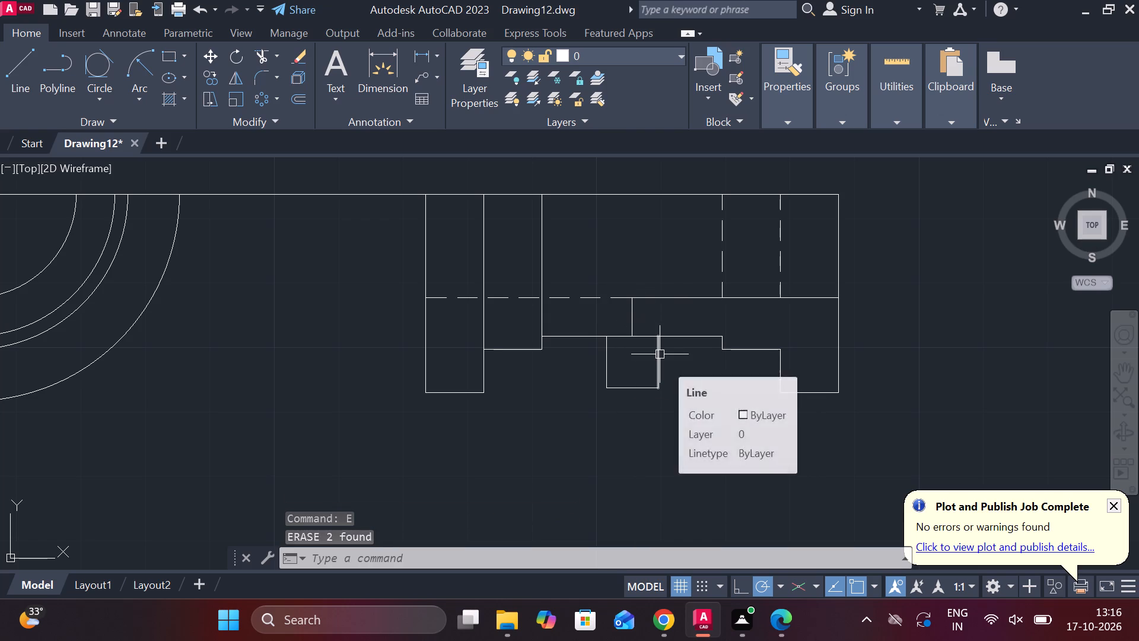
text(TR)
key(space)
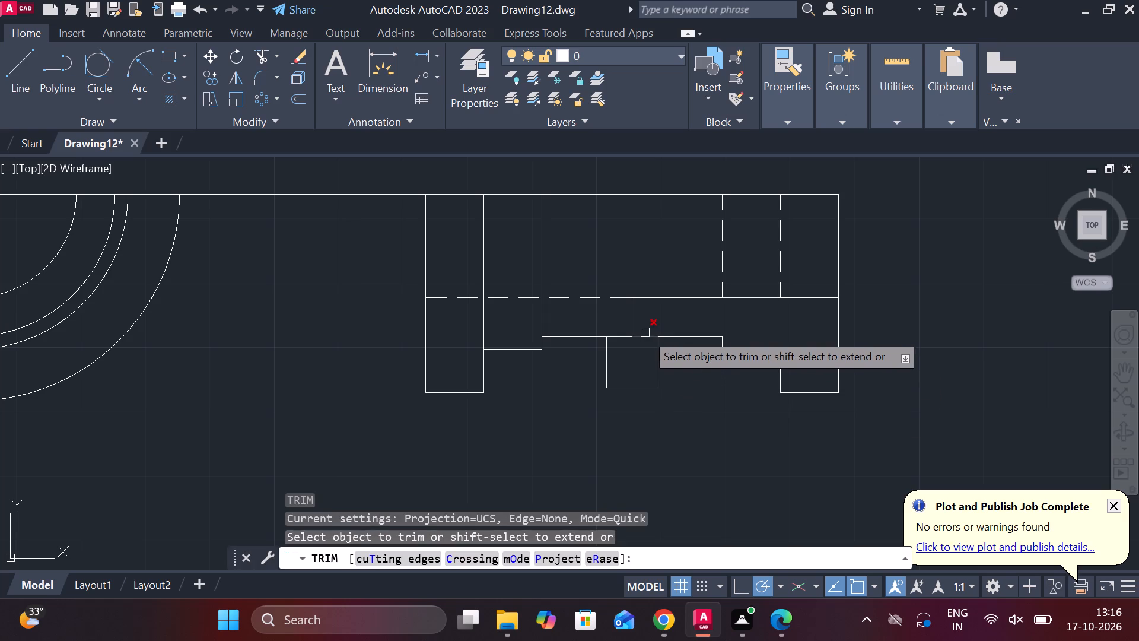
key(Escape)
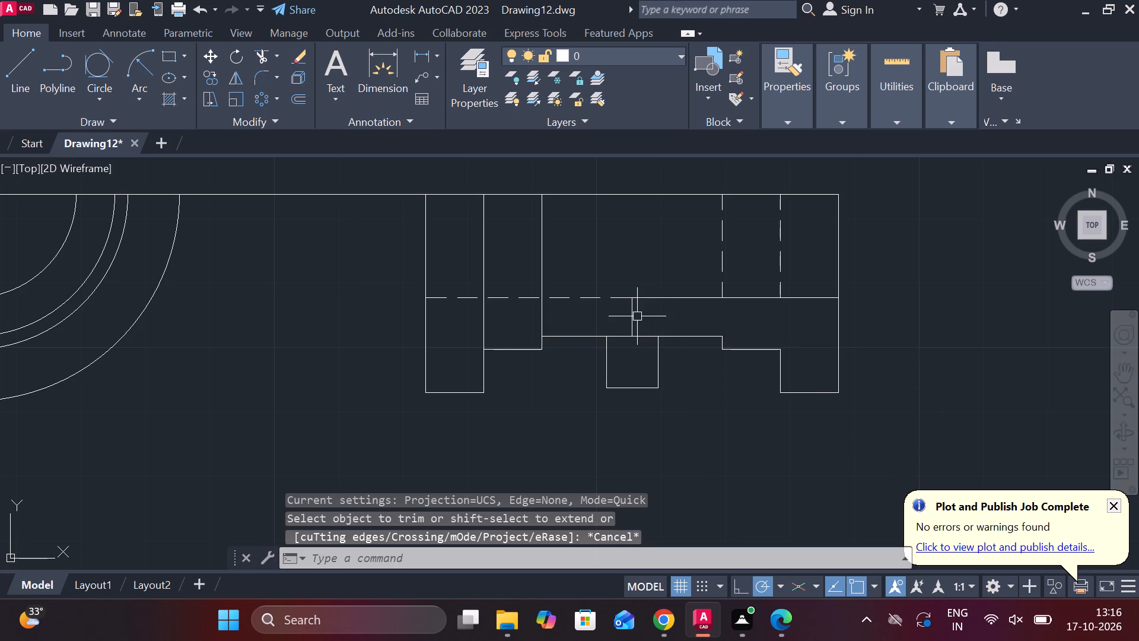
Stretch the short vertical centre line in the lower side view down to the bottom edge of the square projection.
click(634, 313)
click(632, 337)
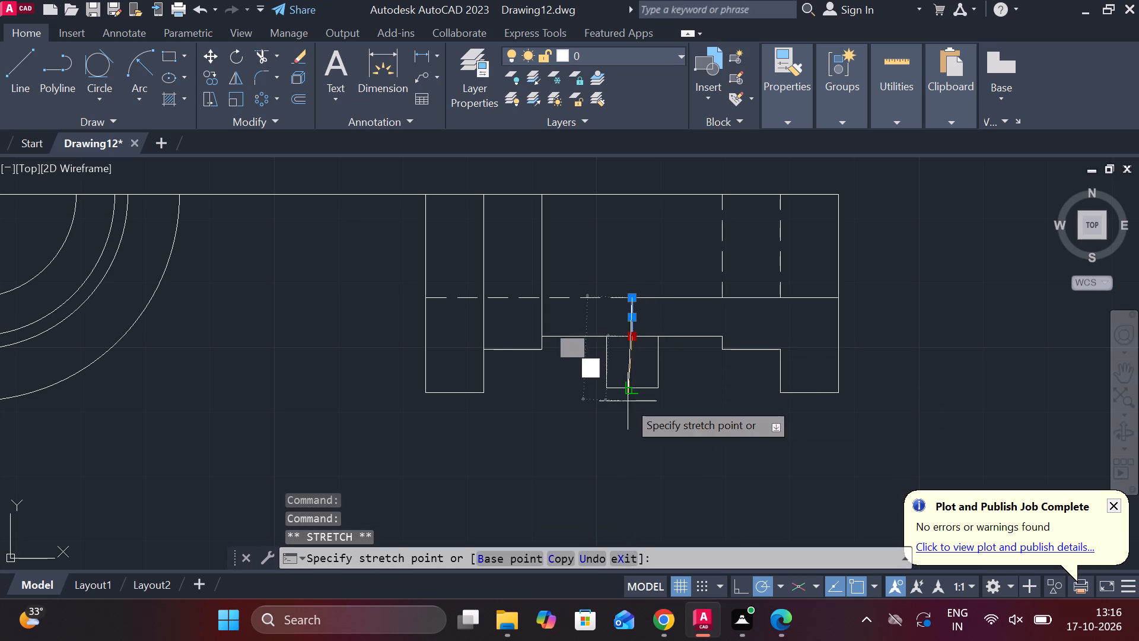
click(634, 390)
key(Escape)
Trim the recessed edge across the top of the square projection on both sides of the centre line.
text(TR)
key(space)
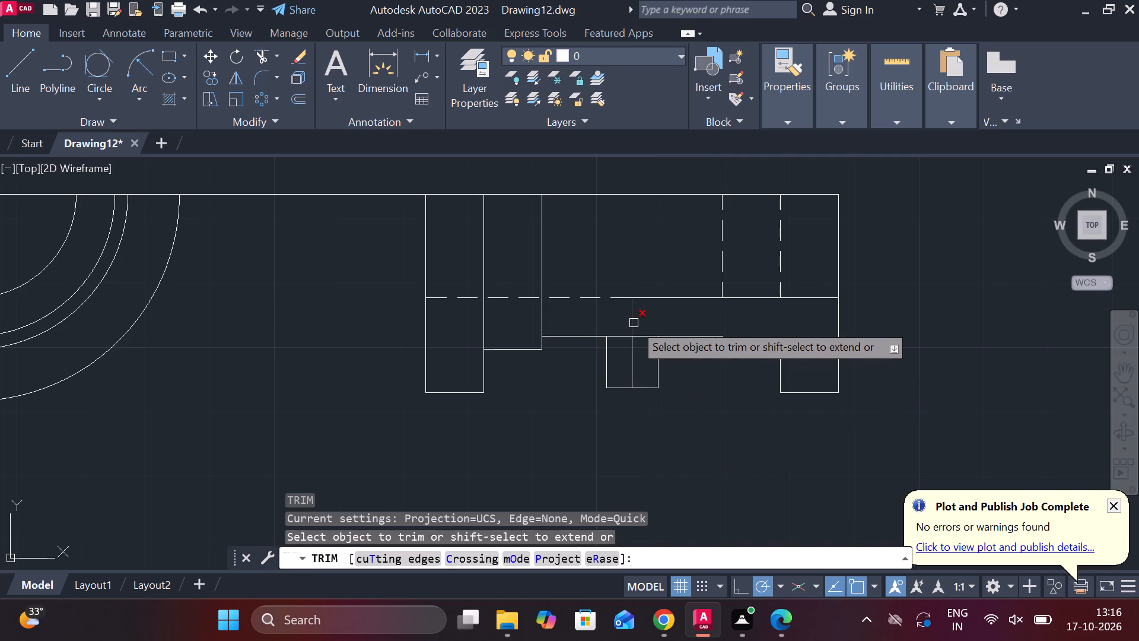
click(621, 339)
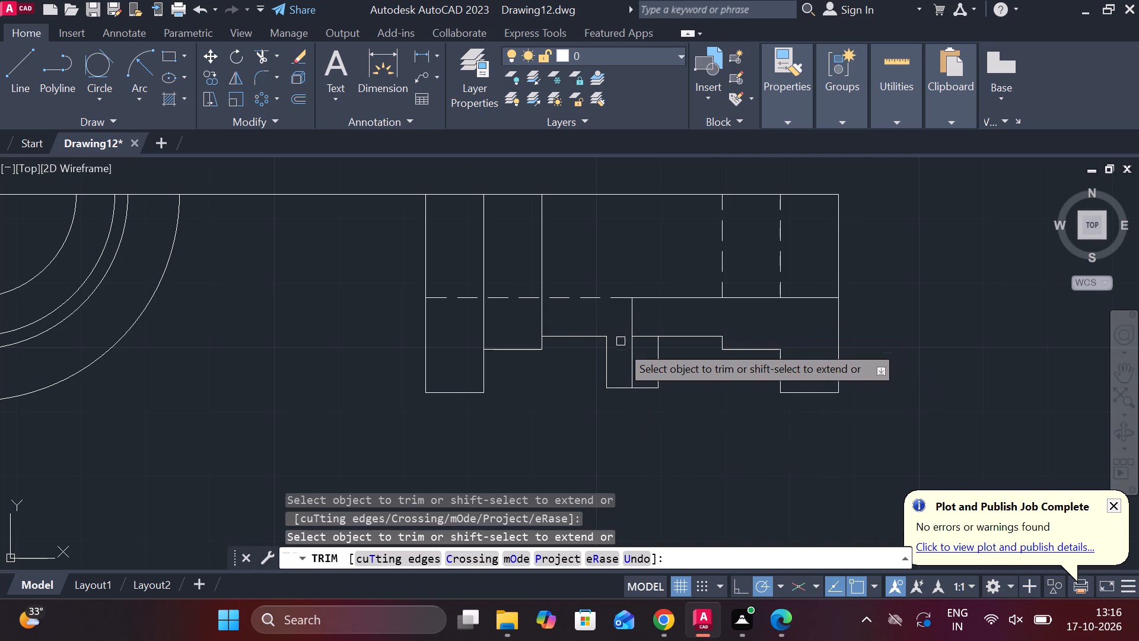
click(644, 340)
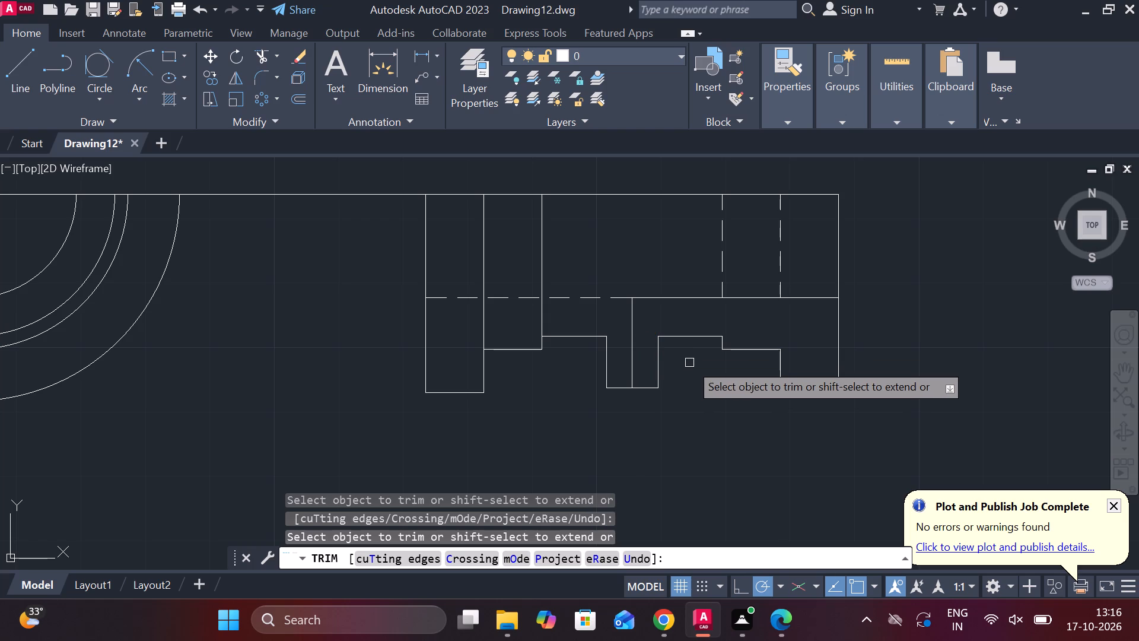
scroll(689, 363, down, 2)
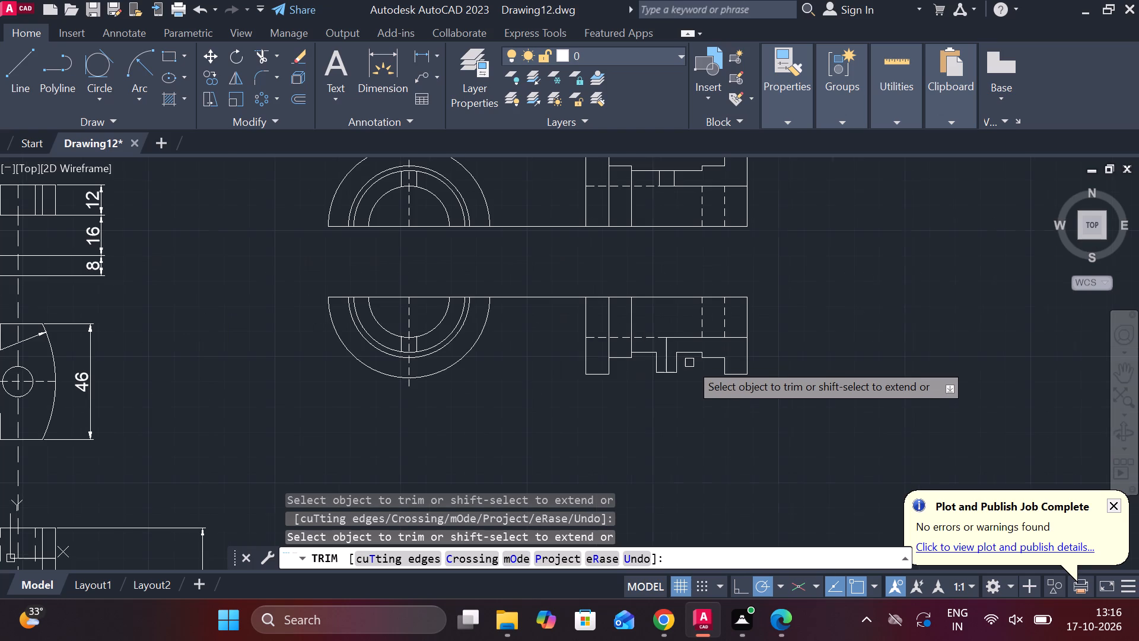
key(Escape)
Draw a horizontal construction line from the square projection's bottom corner nearest the half-round view across the lower half-round view.
middle_drag(494, 397, 520, 402)
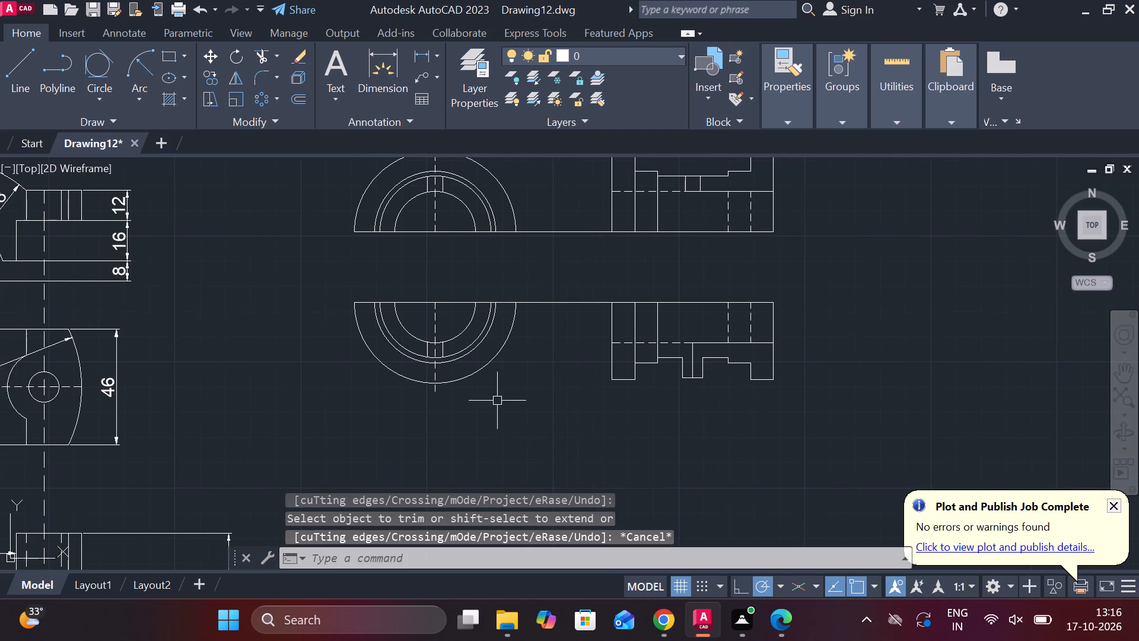
scroll(491, 401, up, 2)
middle_drag(501, 402, 567, 414)
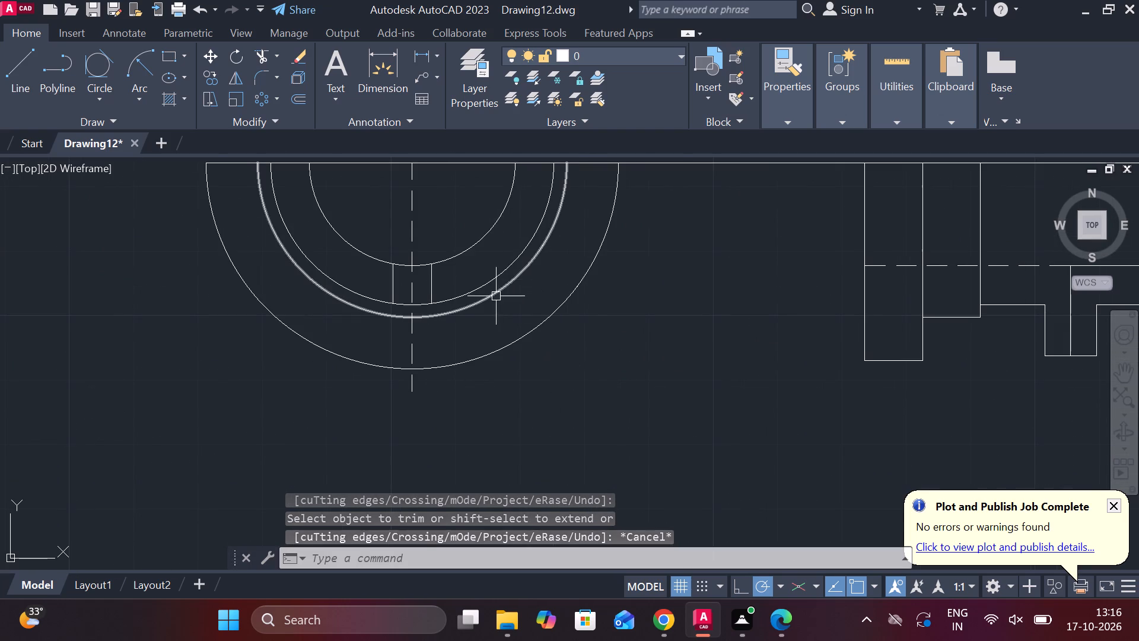
scroll(496, 296, up, 1)
middle_drag(481, 332, 538, 332)
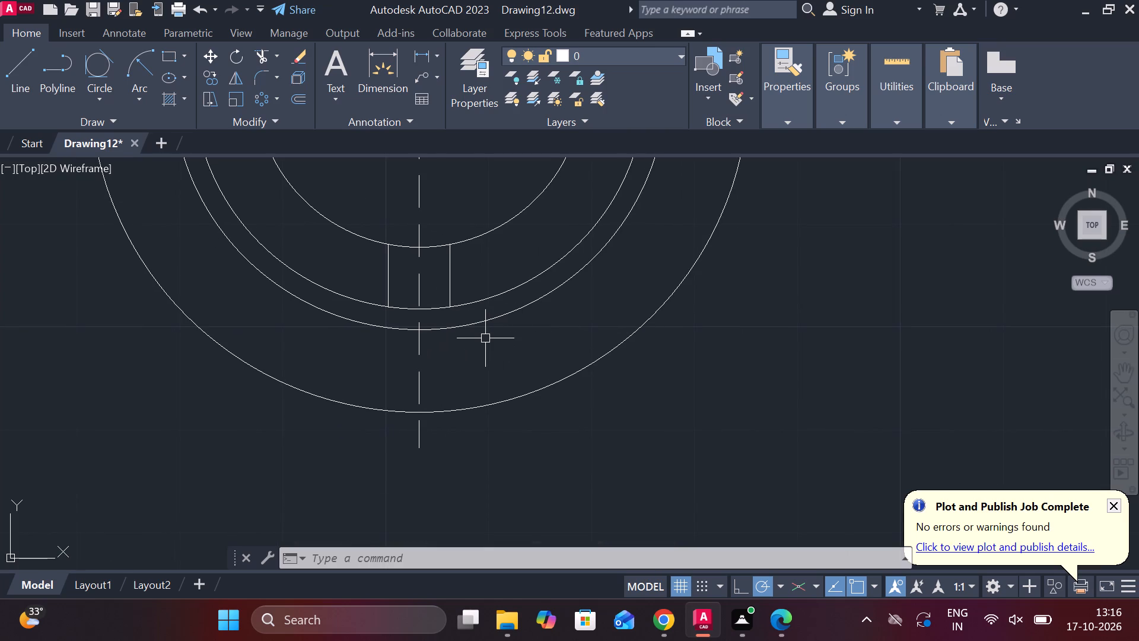
key(l)
key(Return)
scroll(485, 338, down, 2)
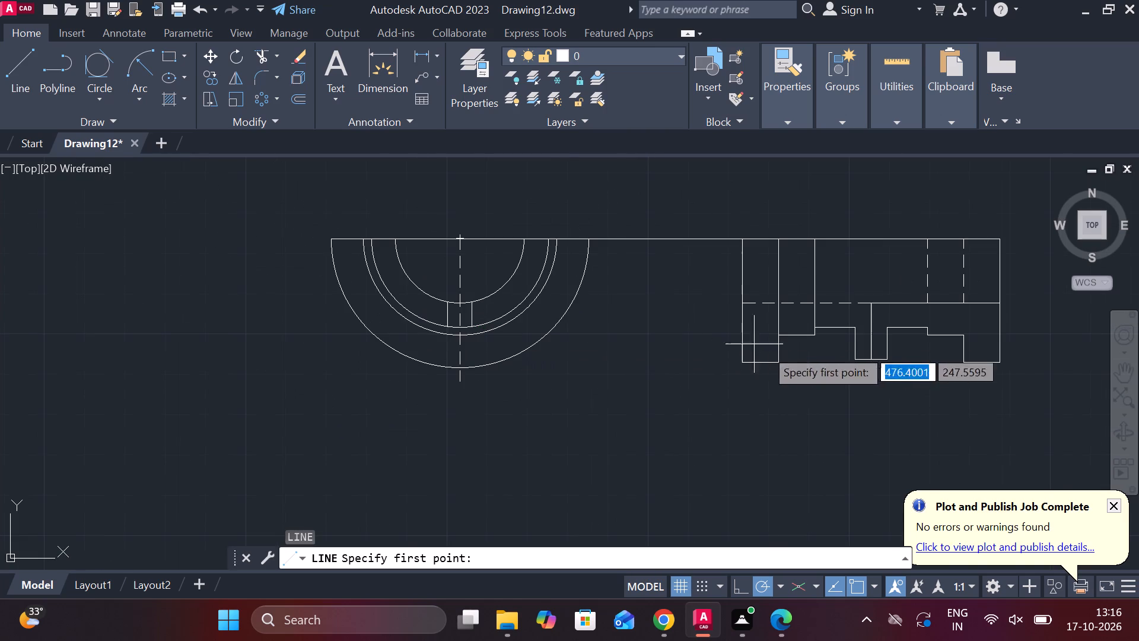
scroll(852, 366, up, 2)
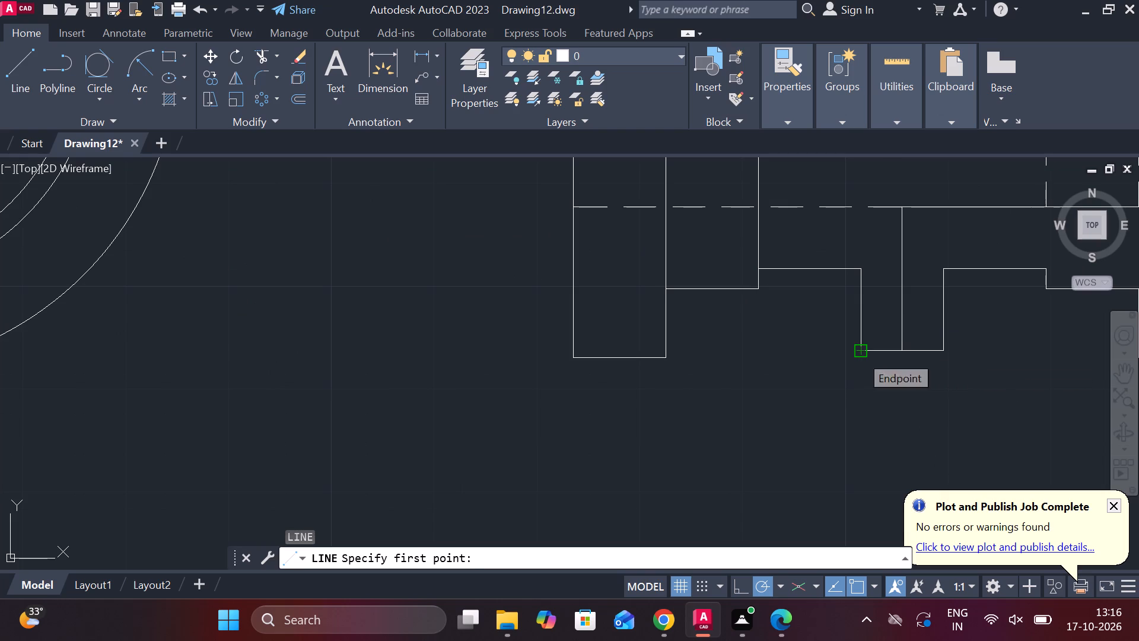
click(860, 354)
middle_drag(552, 372, 710, 372)
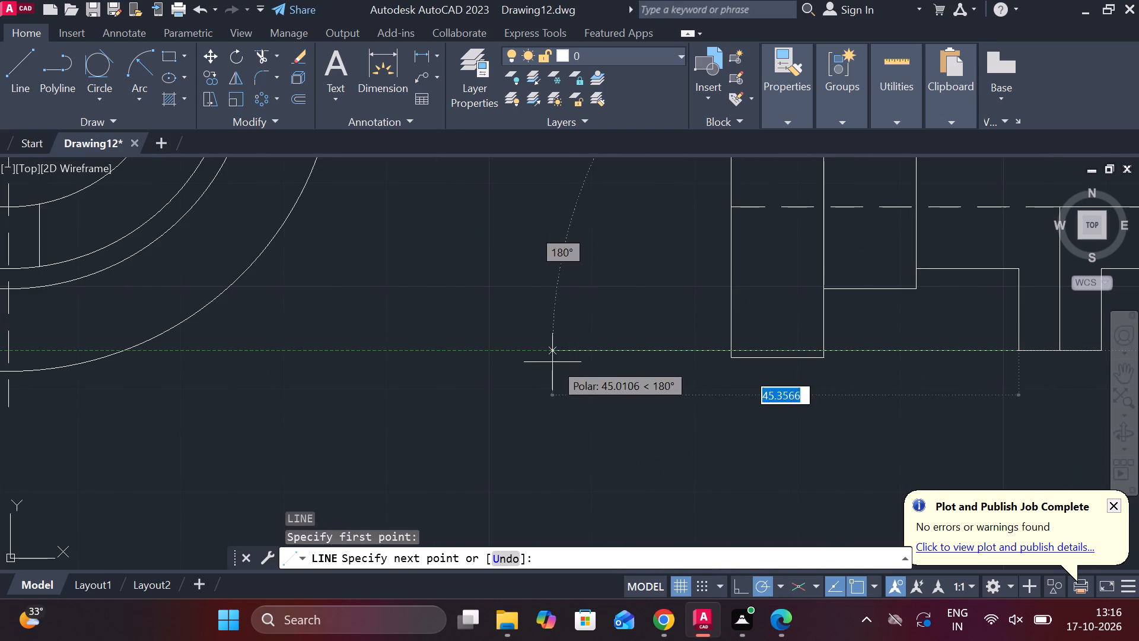
scroll(552, 362, down, 2)
middle_drag(523, 364, 625, 379)
scroll(411, 379, up, 2)
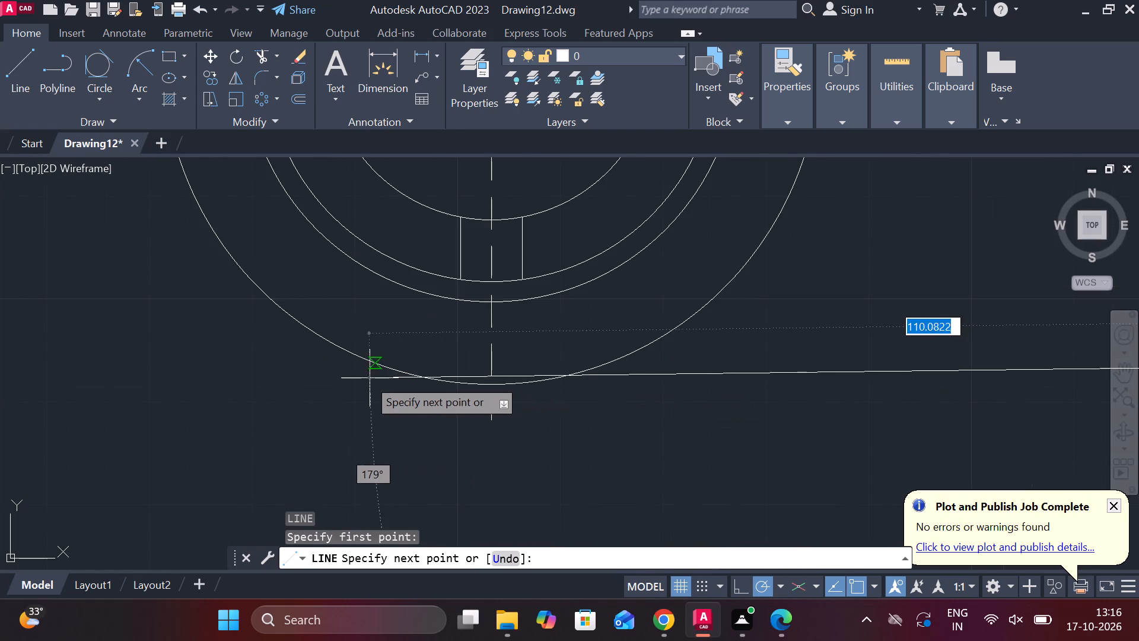
click(273, 362)
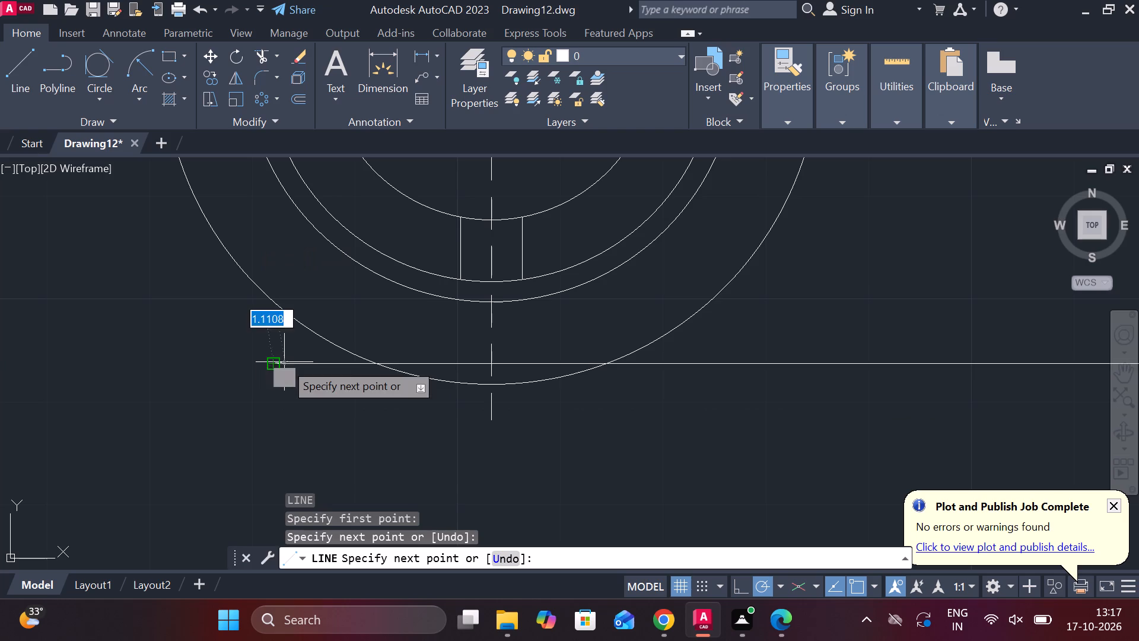
key(Escape)
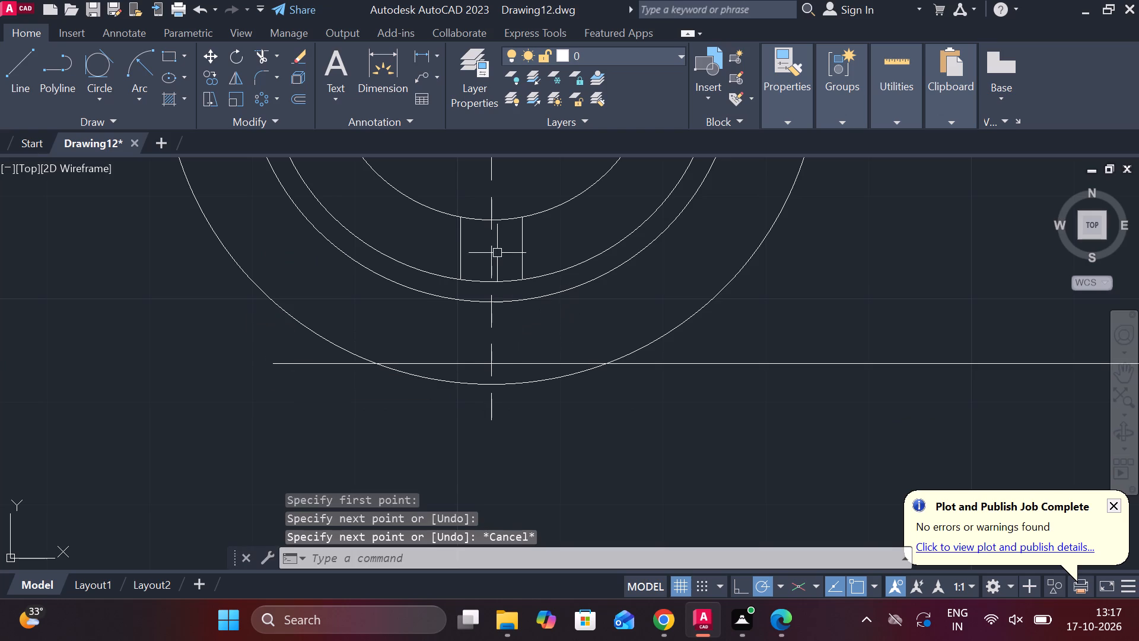
Erase the two short vertical hole lines beside the centre line in the lower half-round view.
click(524, 234)
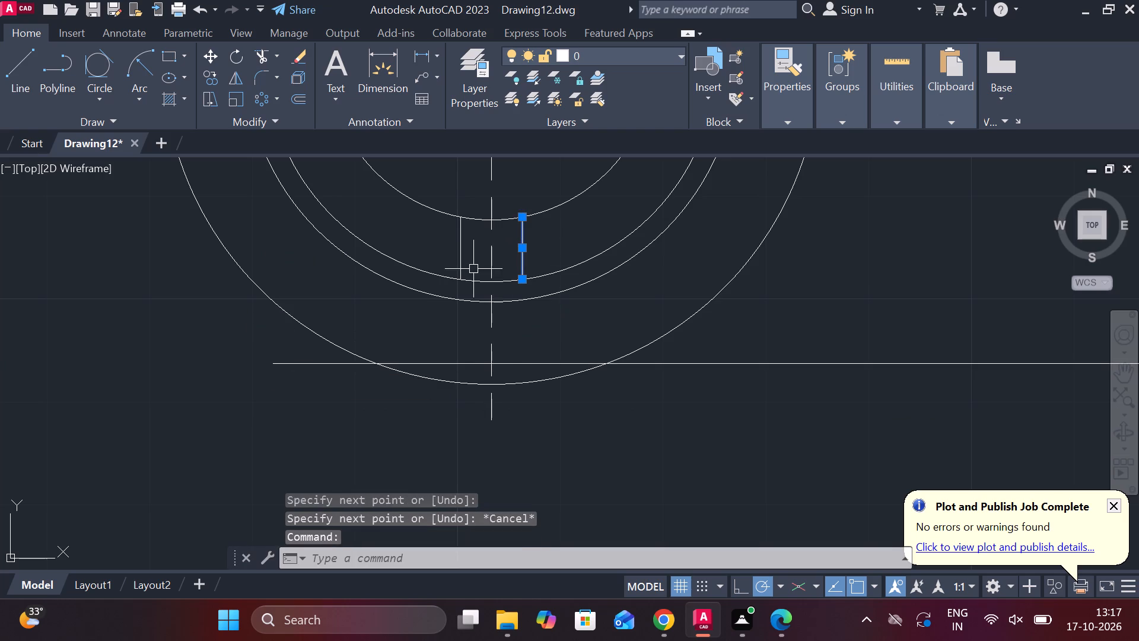
click(459, 252)
text(E)
key(space)
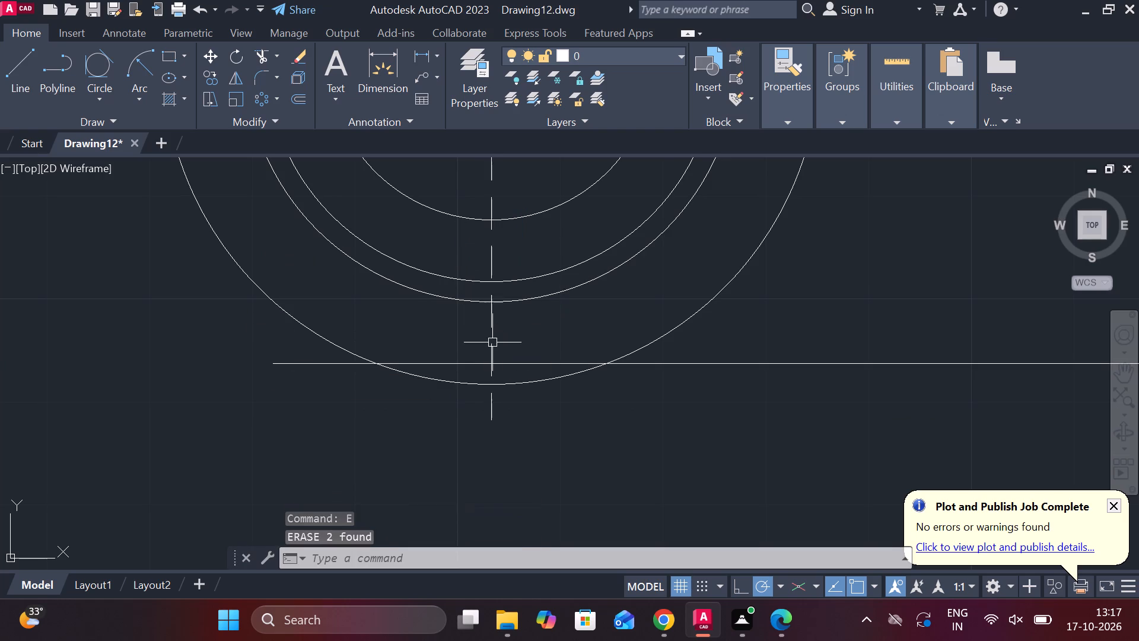
Draw a horizontal construction line about 123 long from the lower side view's recessed edge across the lower half-round view.
key(l)
key(Return)
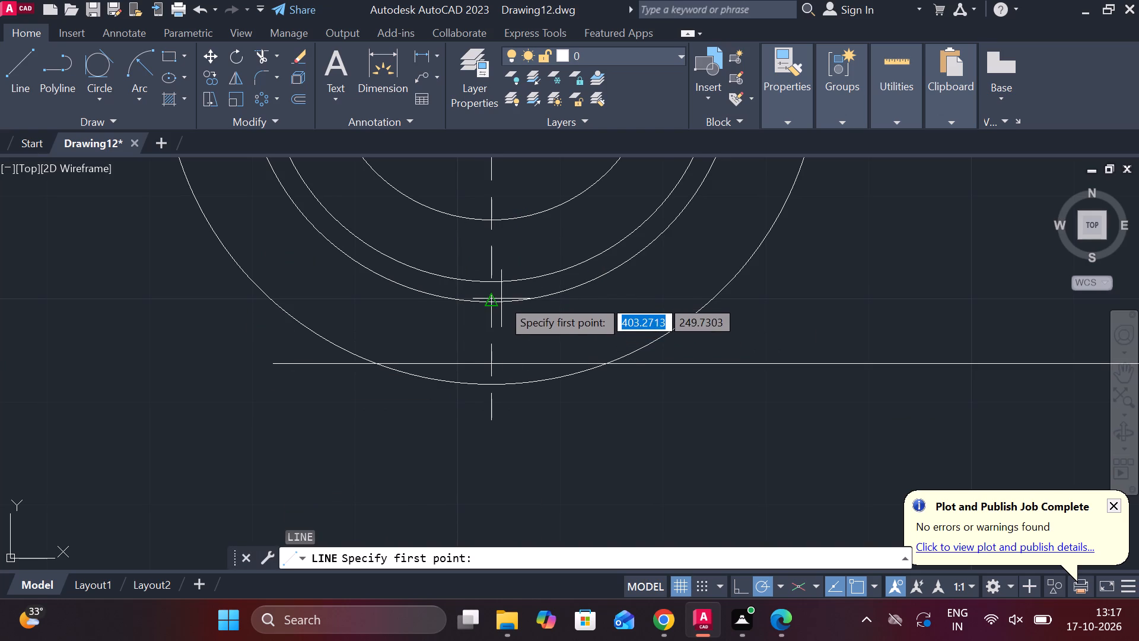
scroll(524, 351, down, 3)
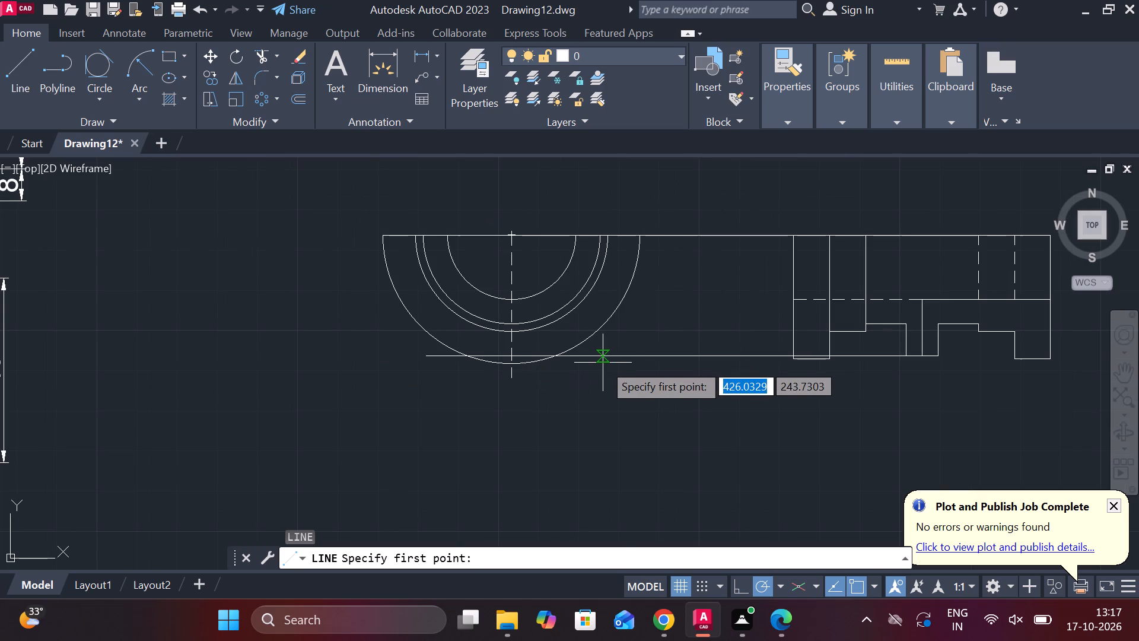
scroll(603, 363, up, 2)
scroll(609, 370, down, 1)
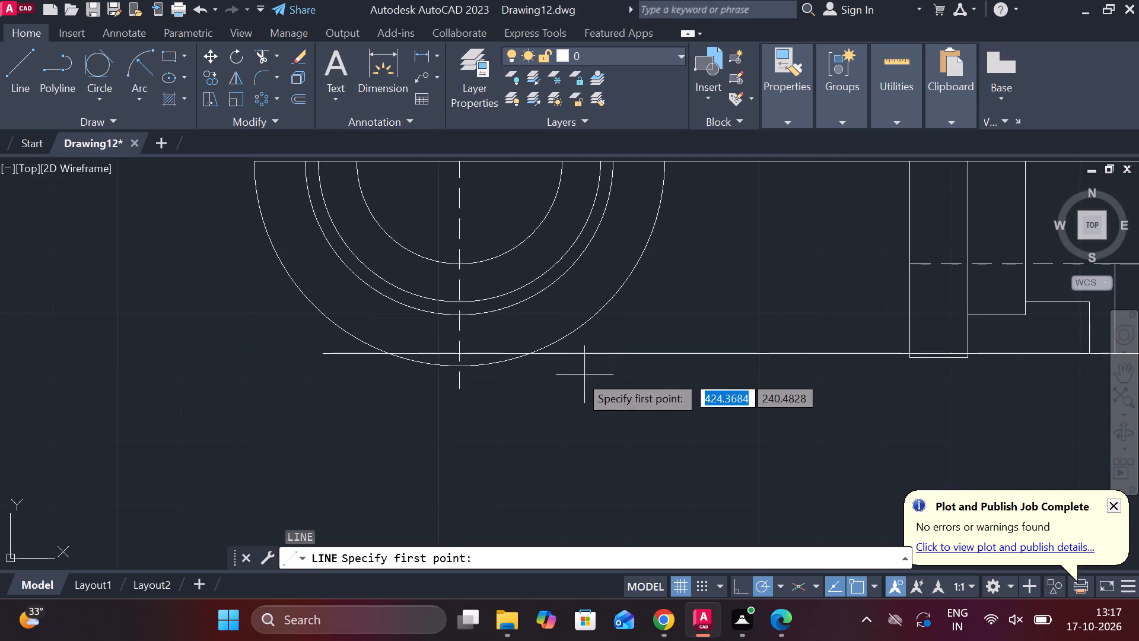
scroll(465, 349, down, 2)
scroll(600, 332, up, 2)
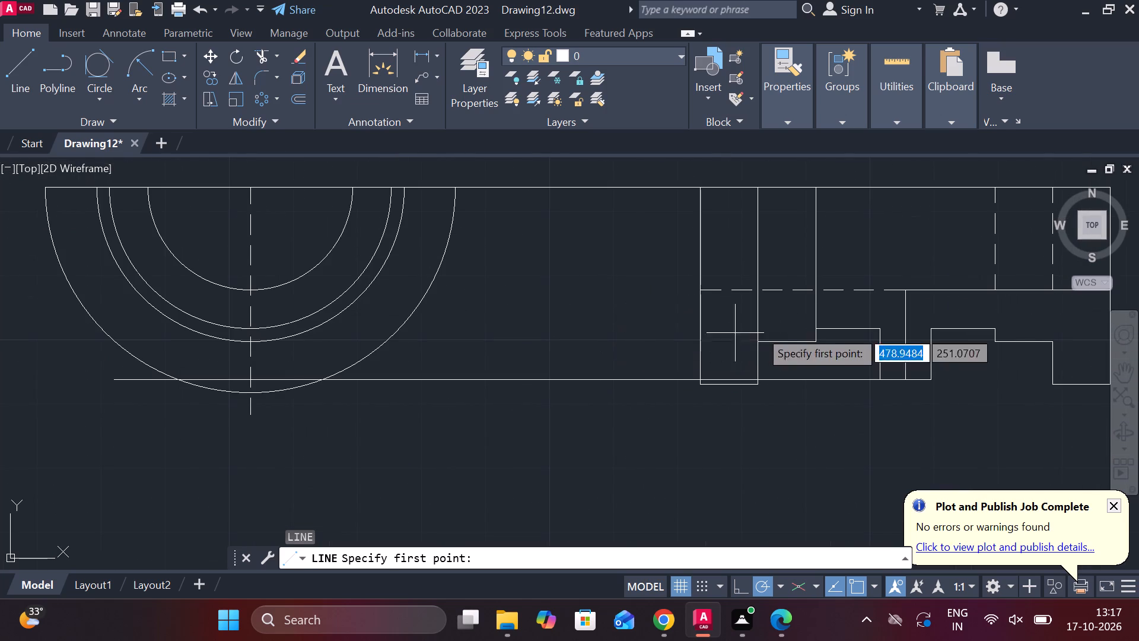
click(814, 329)
scroll(584, 339, down, 2)
middle_drag(577, 341, 702, 332)
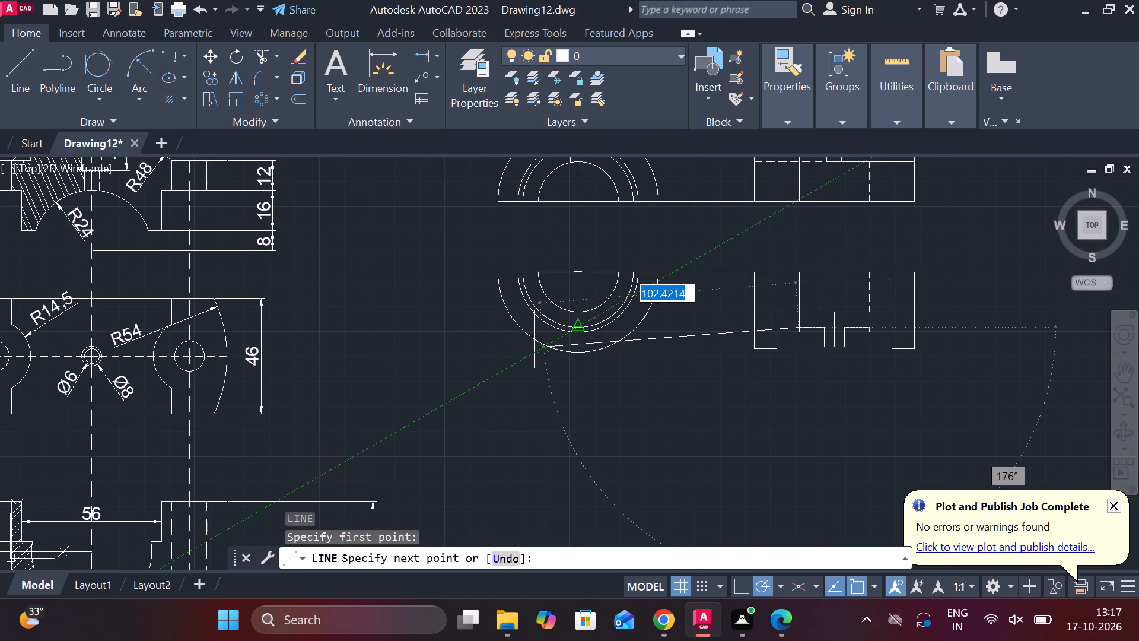
scroll(527, 326, up, 3)
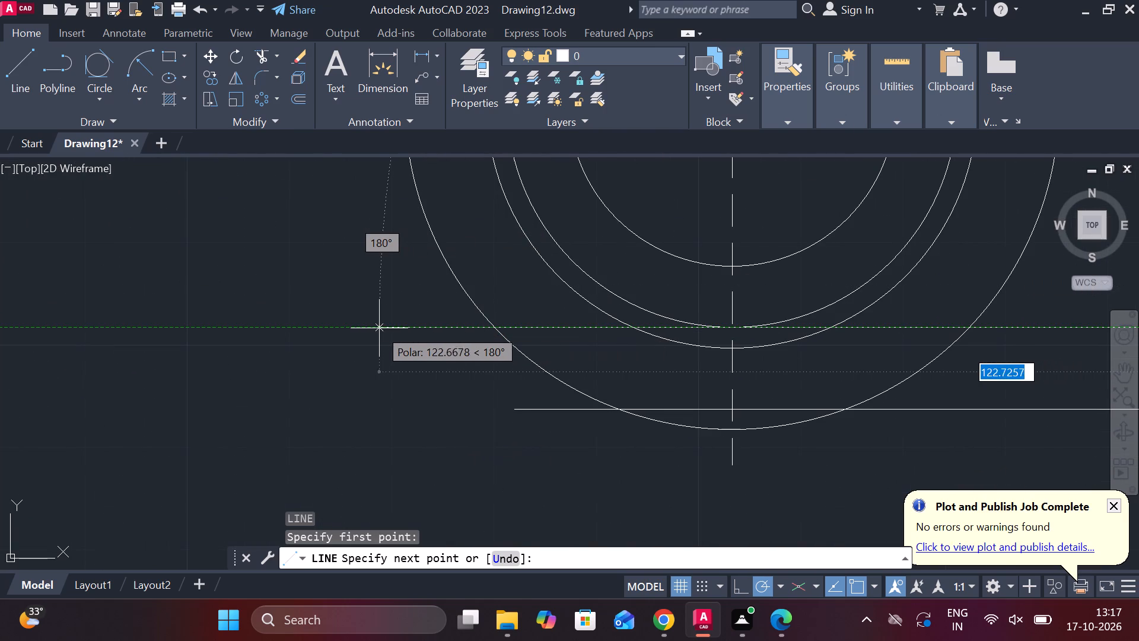
click(373, 325)
key(Escape)
Draw an 8-long vertical line on the half-round view's centre line between the two horizontal construction lines.
middle_drag(650, 355, 542, 355)
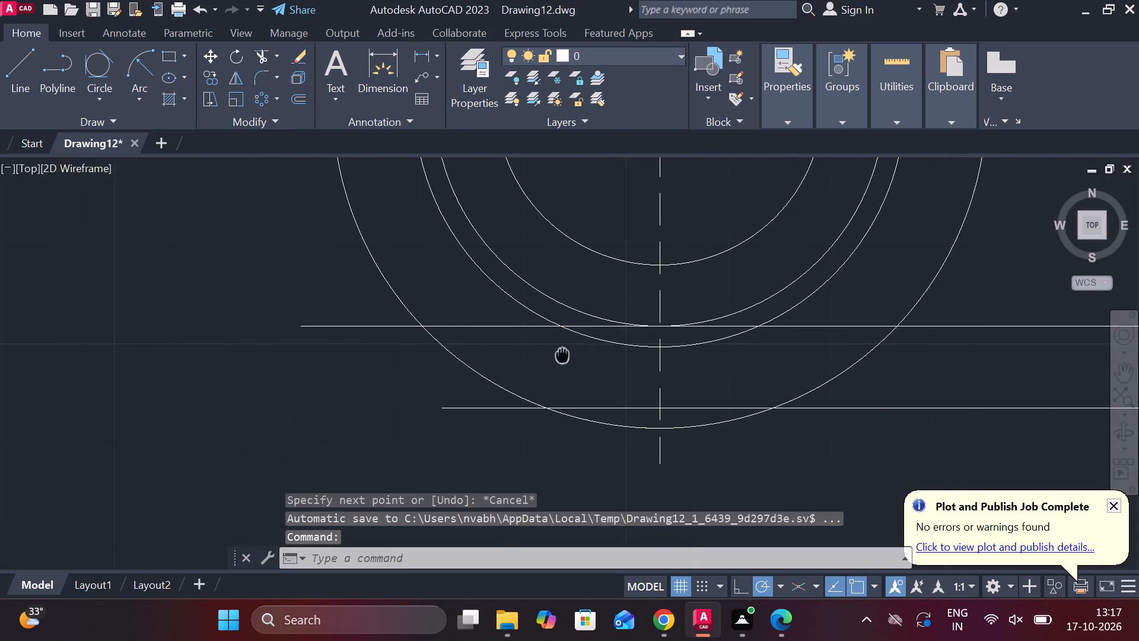
middle_drag(542, 355, 542, 355)
key(l)
key(Return)
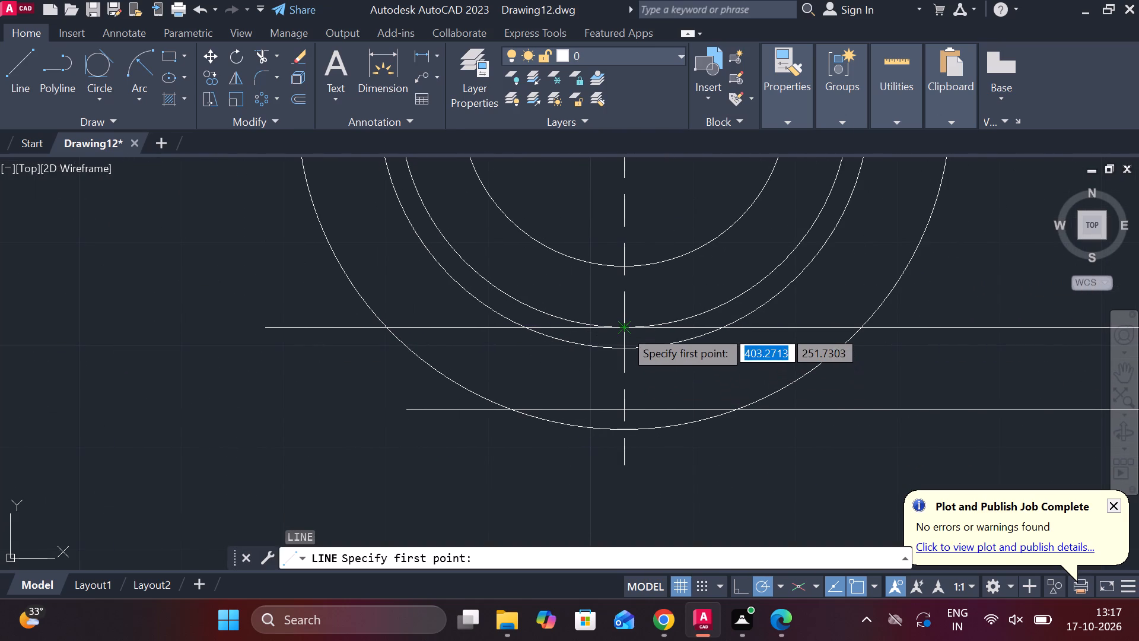
click(624, 329)
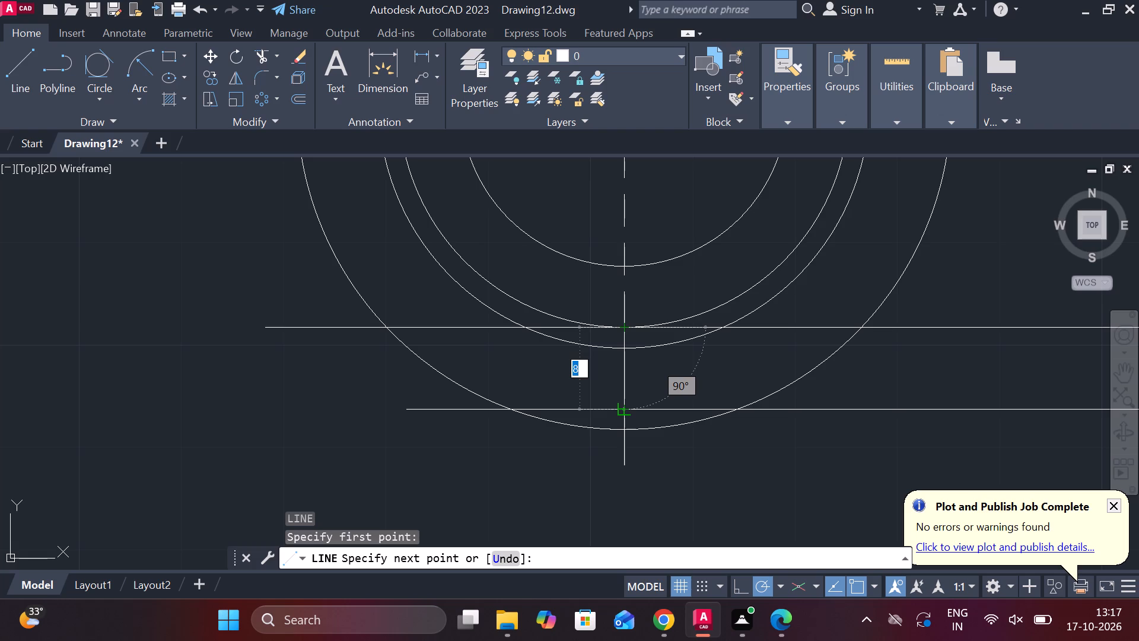
click(625, 408)
key(Escape)
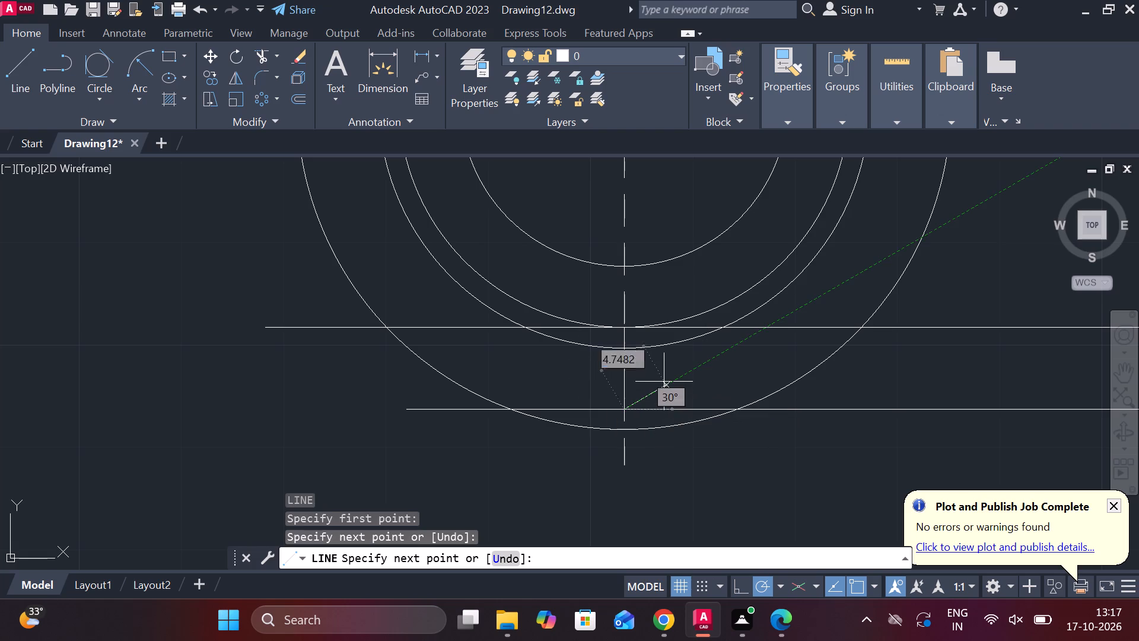
Offset the new vertical line in the lower half-round view by 4 to each side.
click(625, 360)
key(o)
key(Return)
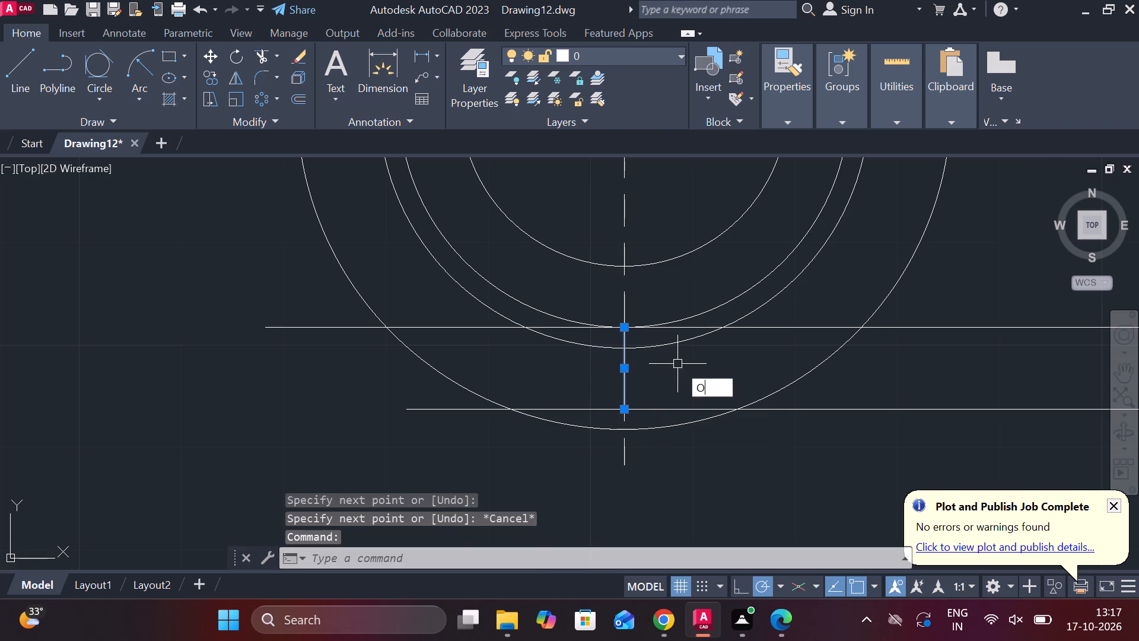
key(Return)
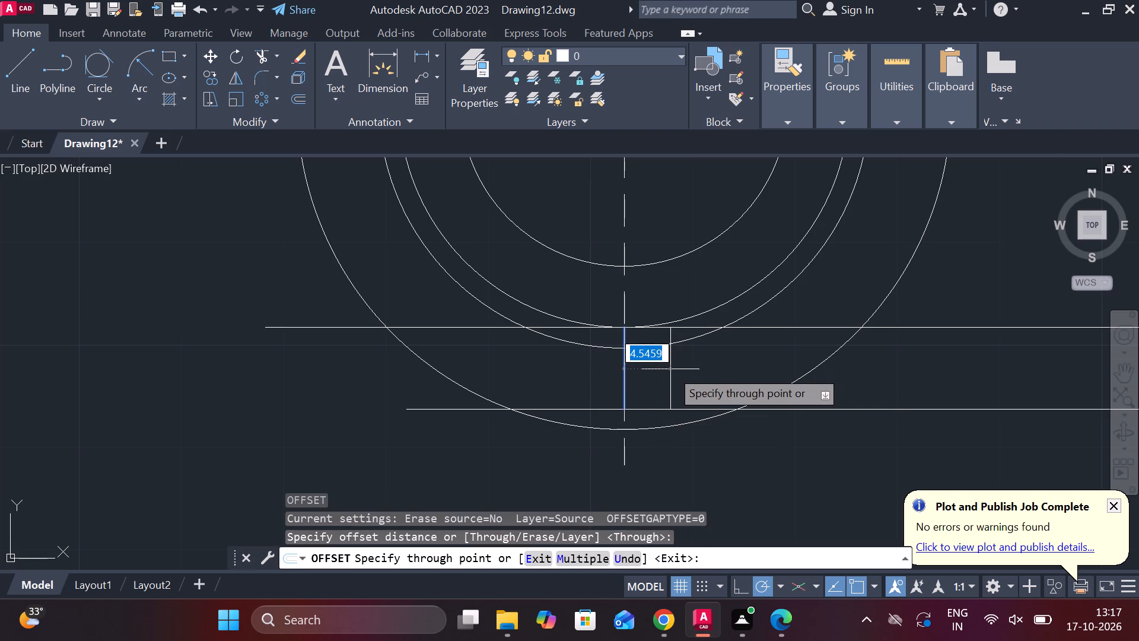
text(4)
key(space)
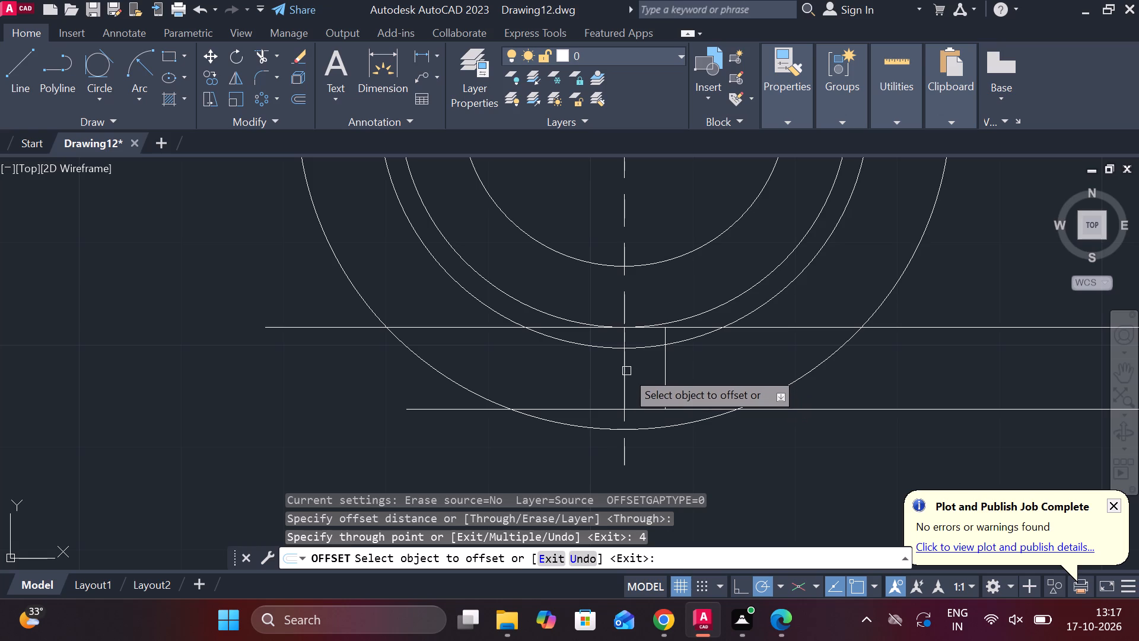
click(626, 371)
text(4)
key(space)
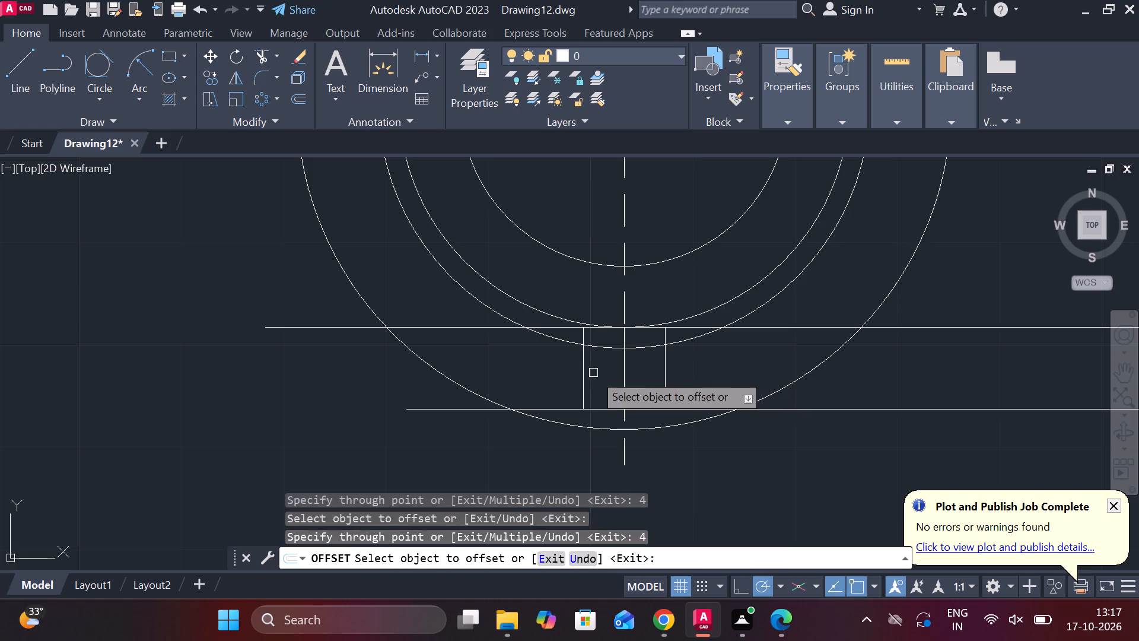
key(Escape)
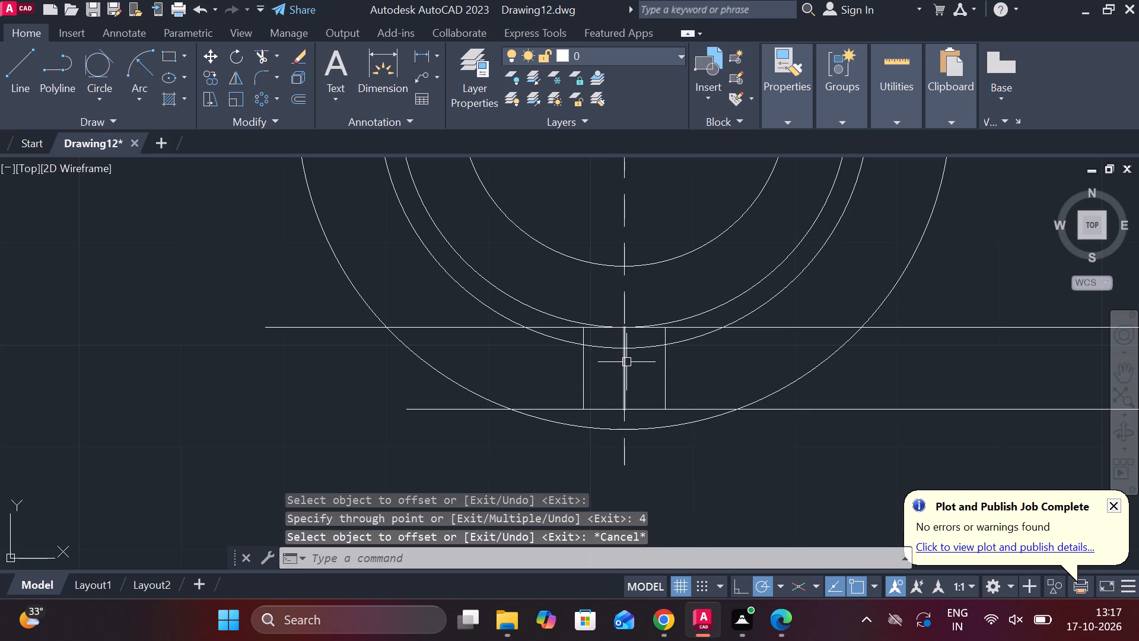
Erase the middle vertical line between the two offset lines, keeping the dashed centre line.
click(626, 362)
text(E)
key(space)
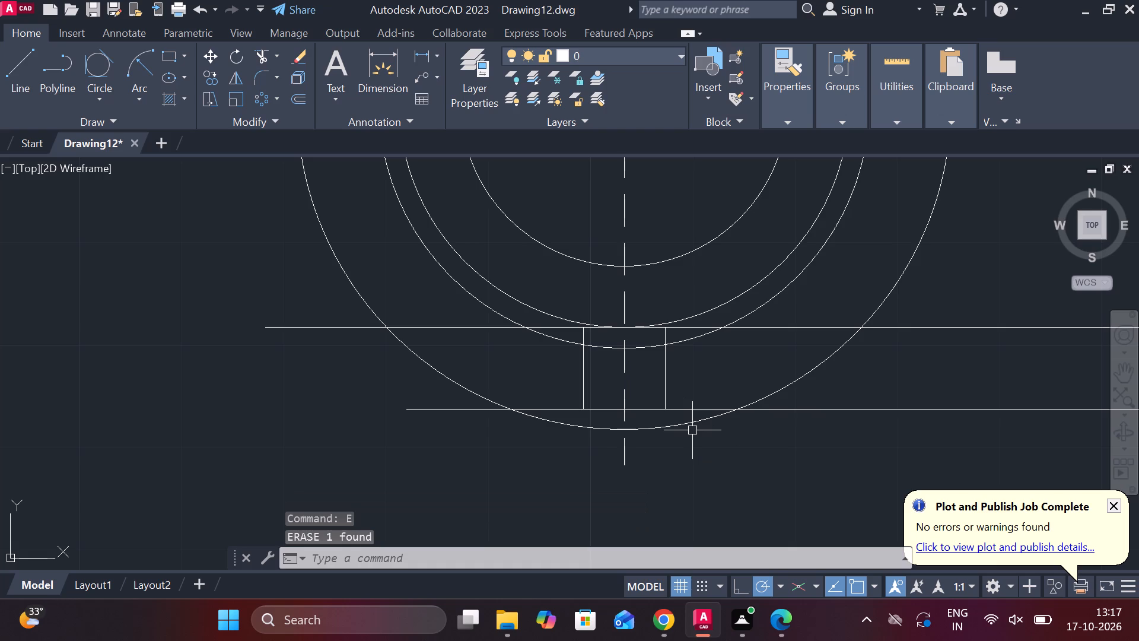
Trim the lower horizontal construction line on both sides of the square projection, out to the half-round view's outer arc.
text(TR)
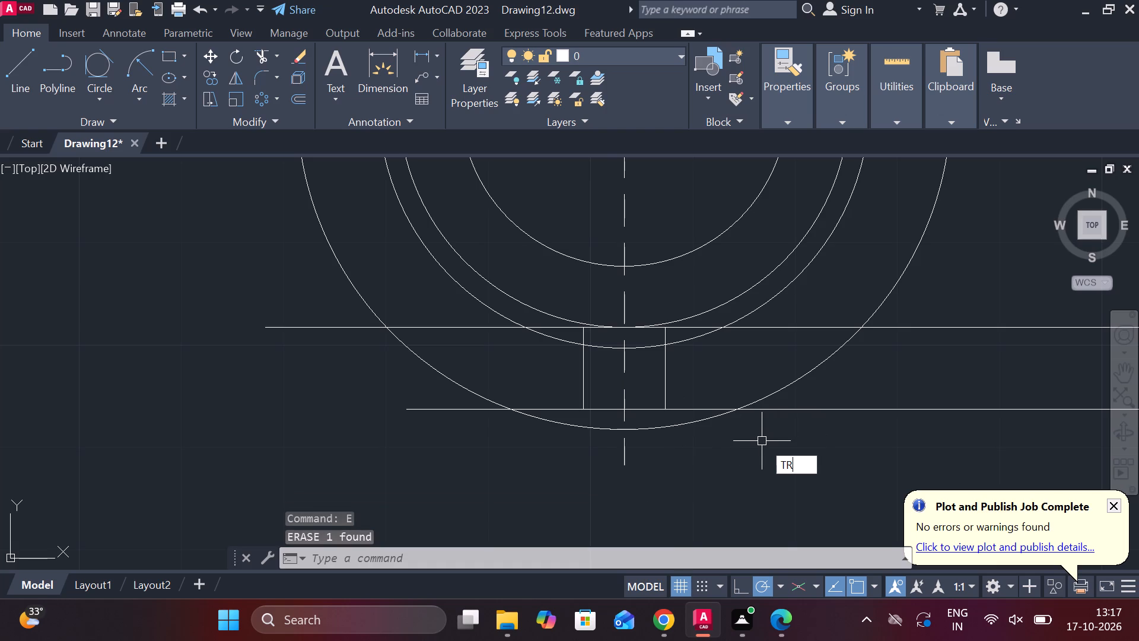
key(space)
click(672, 407)
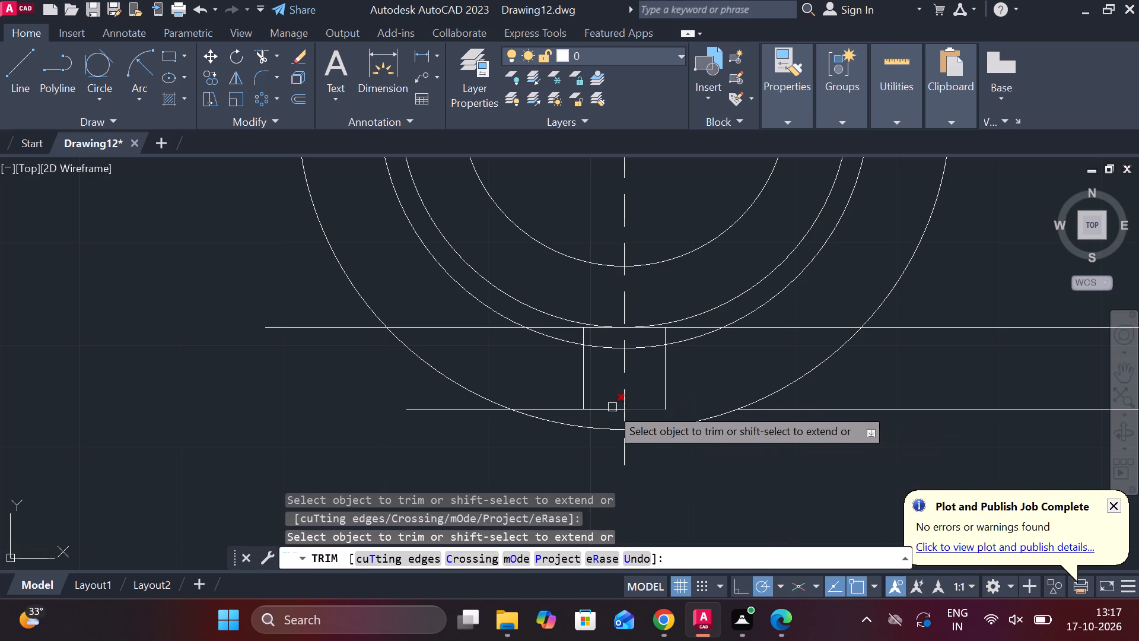
click(559, 411)
key(Escape)
Erase the three leftover horizontal construction lines running between the lower half-round view and the lower side view.
click(442, 409)
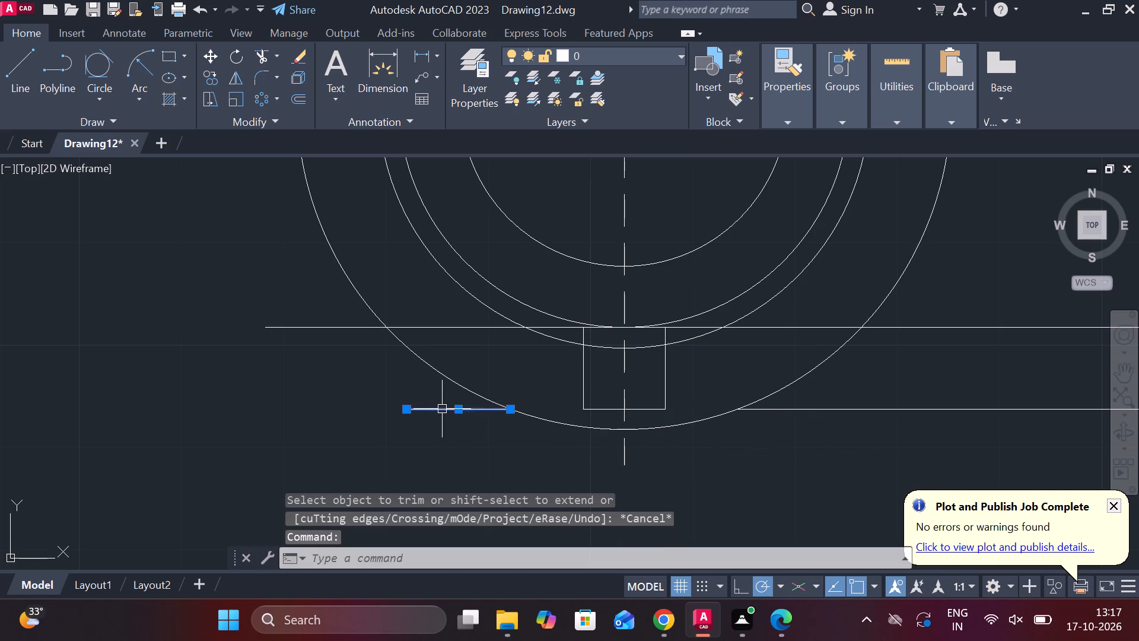
click(422, 323)
scroll(422, 323, down, 2)
click(714, 358)
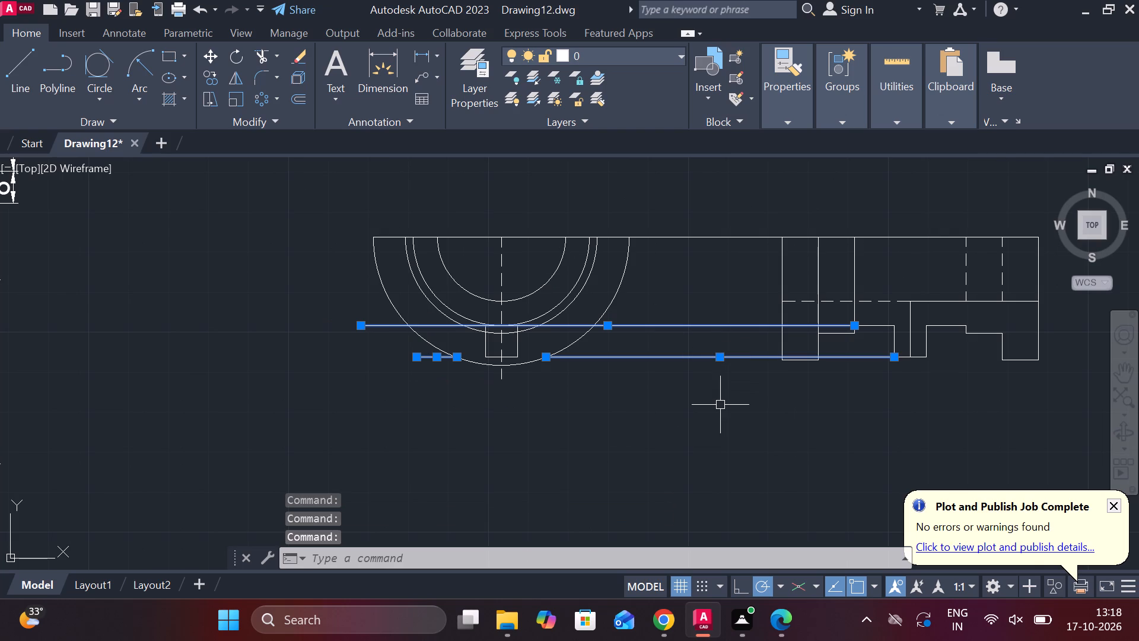
text(E)
key(space)
Hatch the stepped solid region above the bore in the upper side view at angle 115 and scale 0.2.
scroll(710, 385, down, 1)
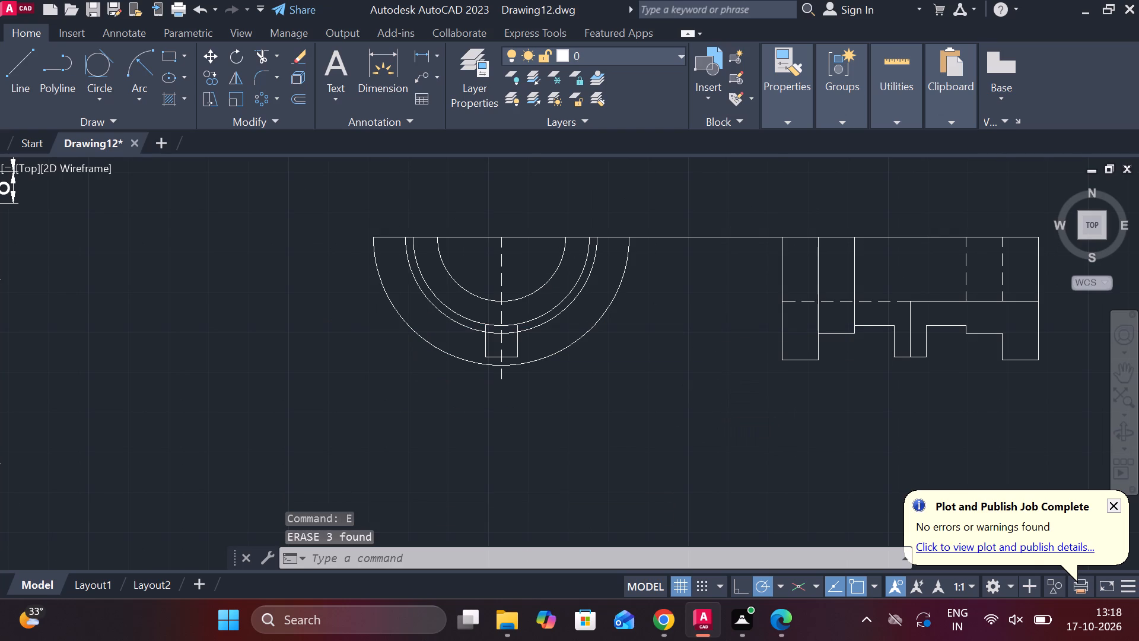
middle_drag(710, 385, 646, 415)
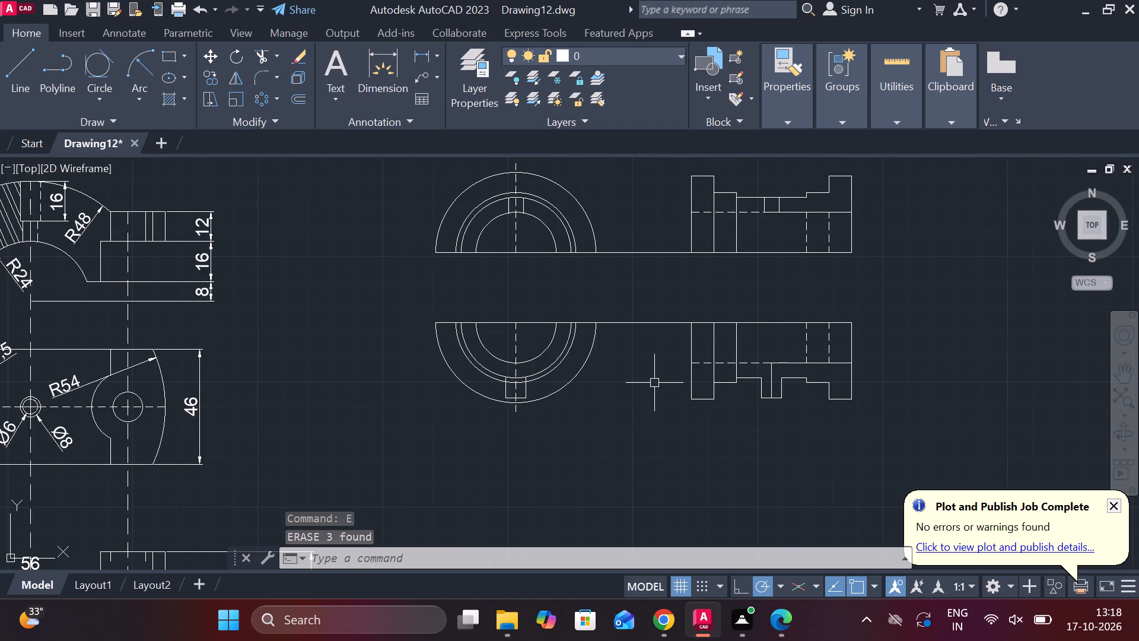
click(164, 93)
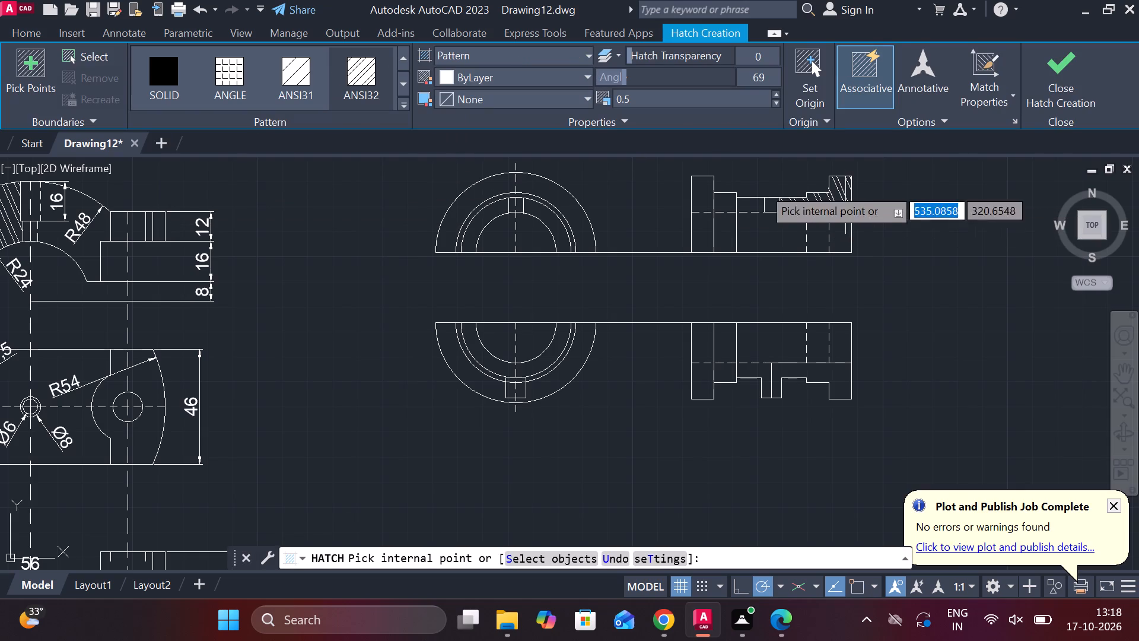
scroll(743, 150, up, 1)
middle_click(743, 150)
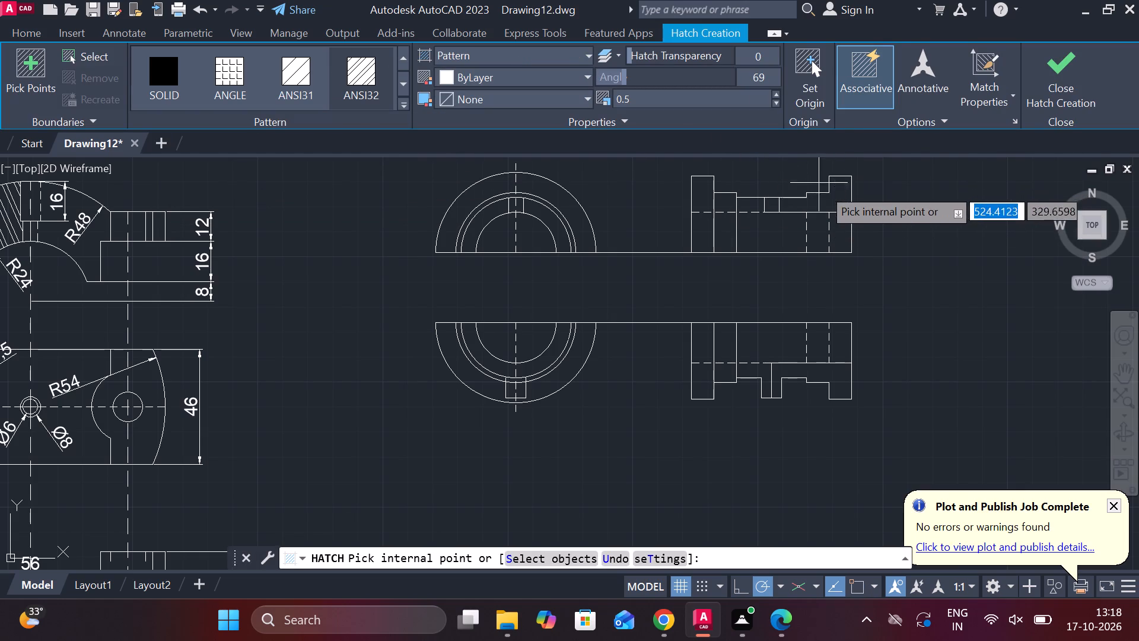
scroll(829, 199, up, 1)
middle_drag(826, 199, 747, 201)
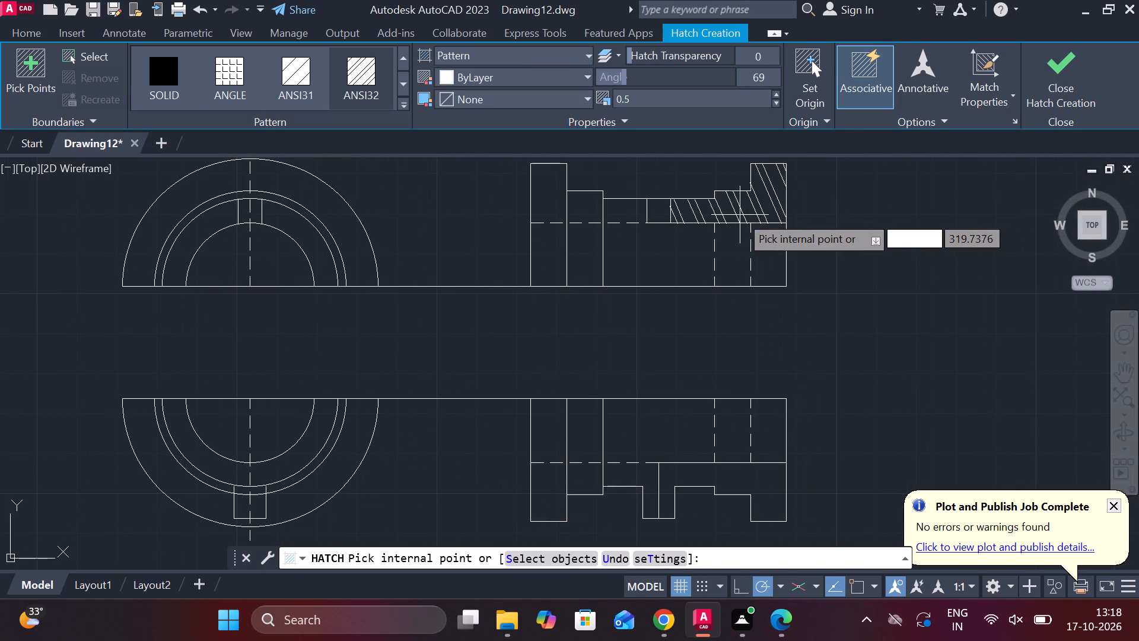
click(740, 217)
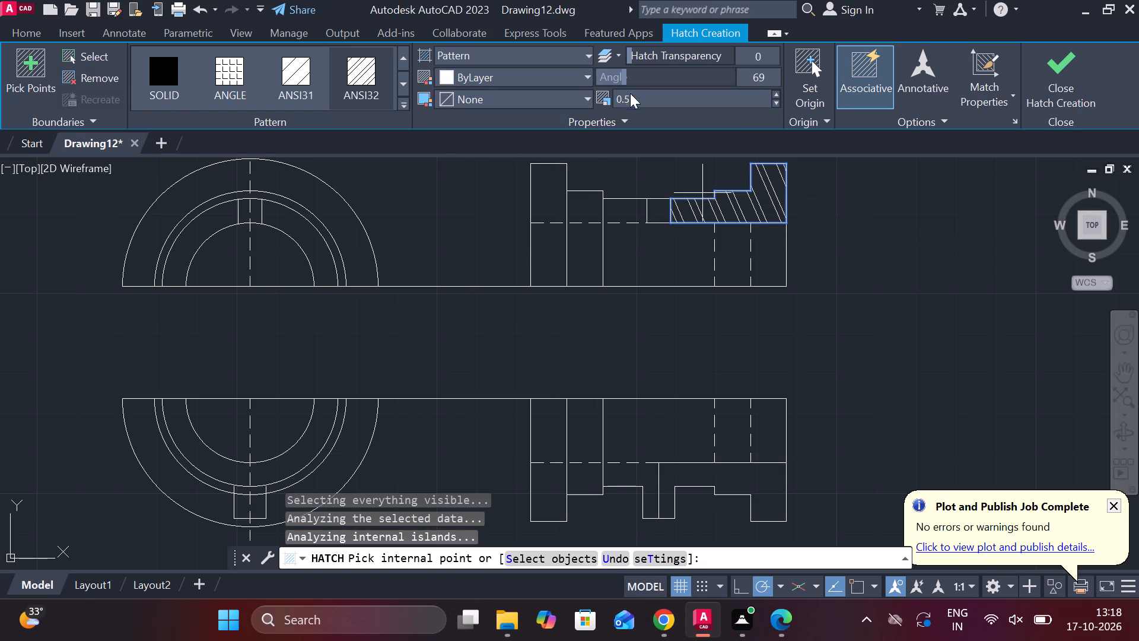
drag(623, 81, 670, 81)
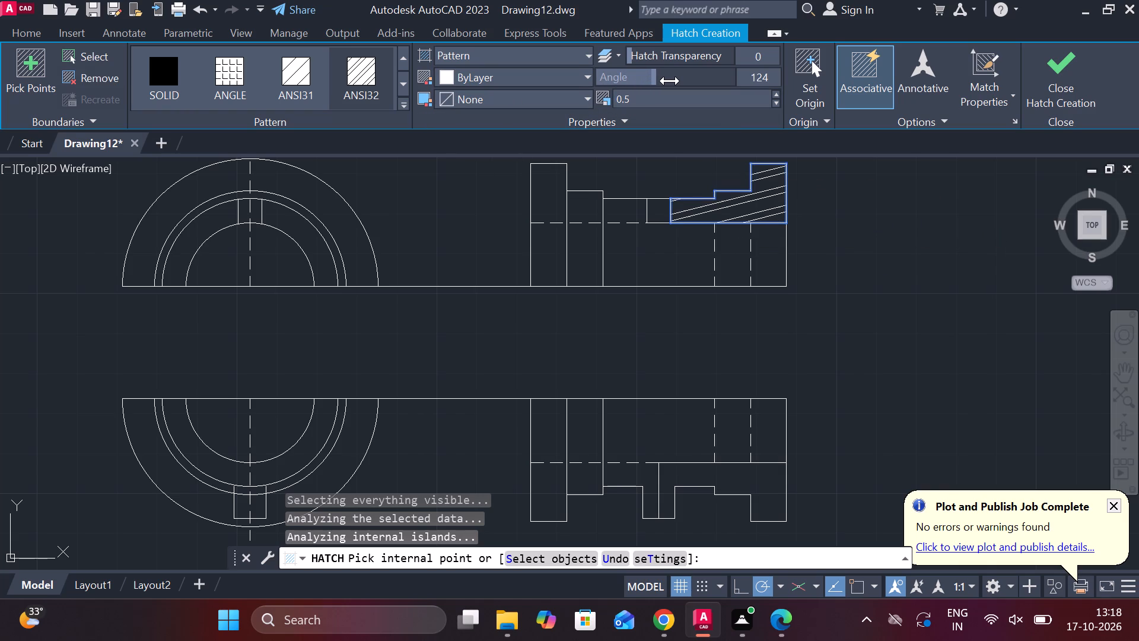
drag(670, 81, 651, 82)
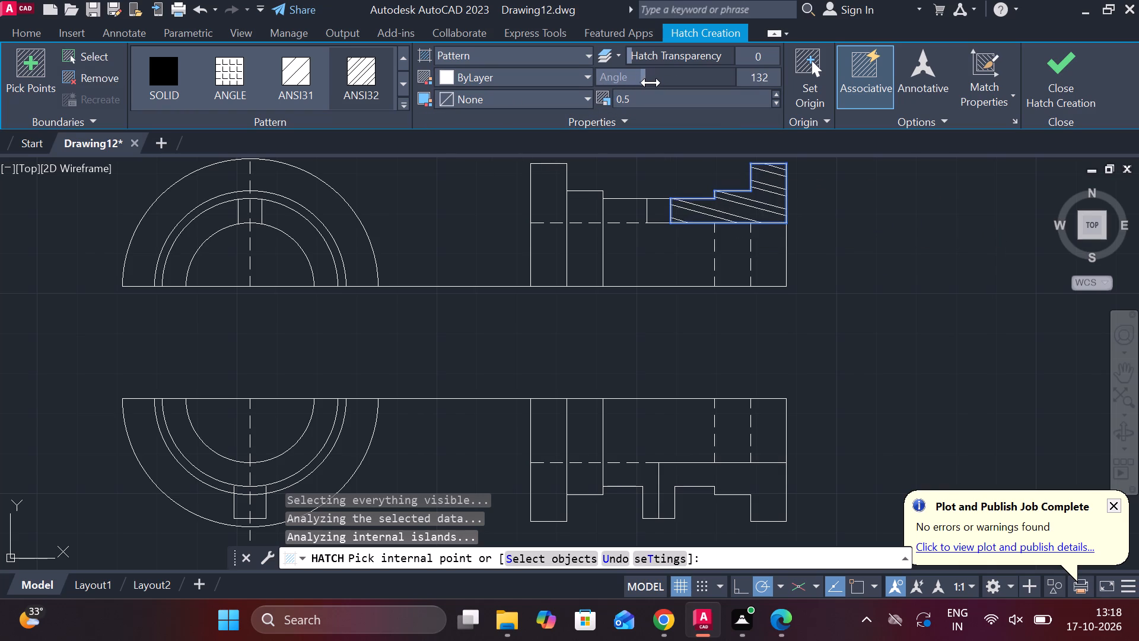
drag(651, 82, 651, 83)
click(640, 98)
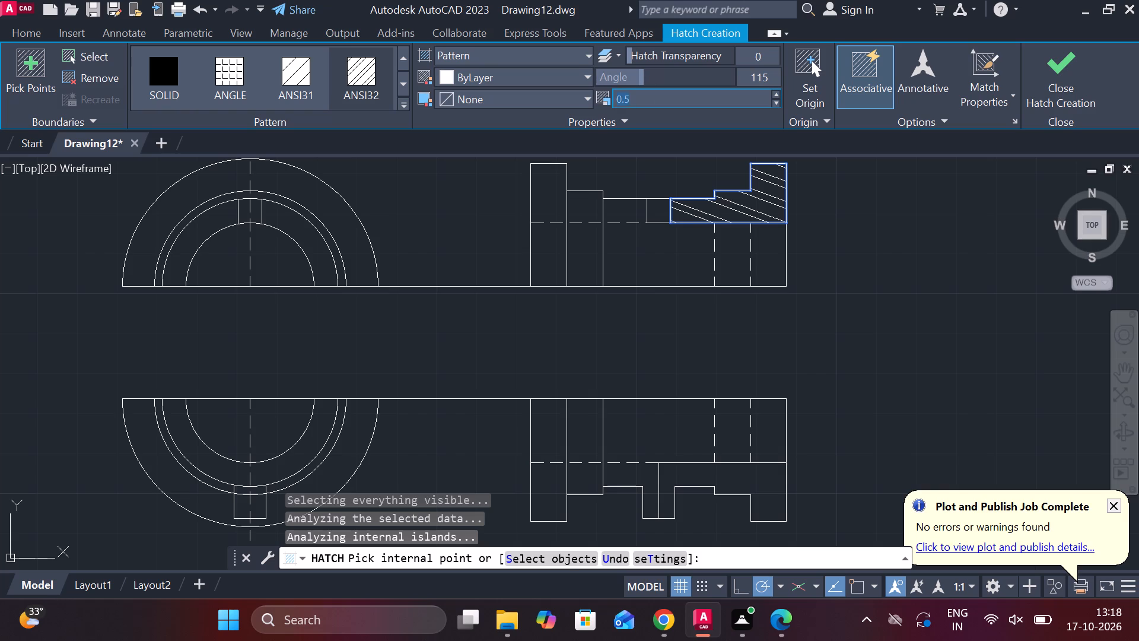
key(period)
key(2)
key(Return)
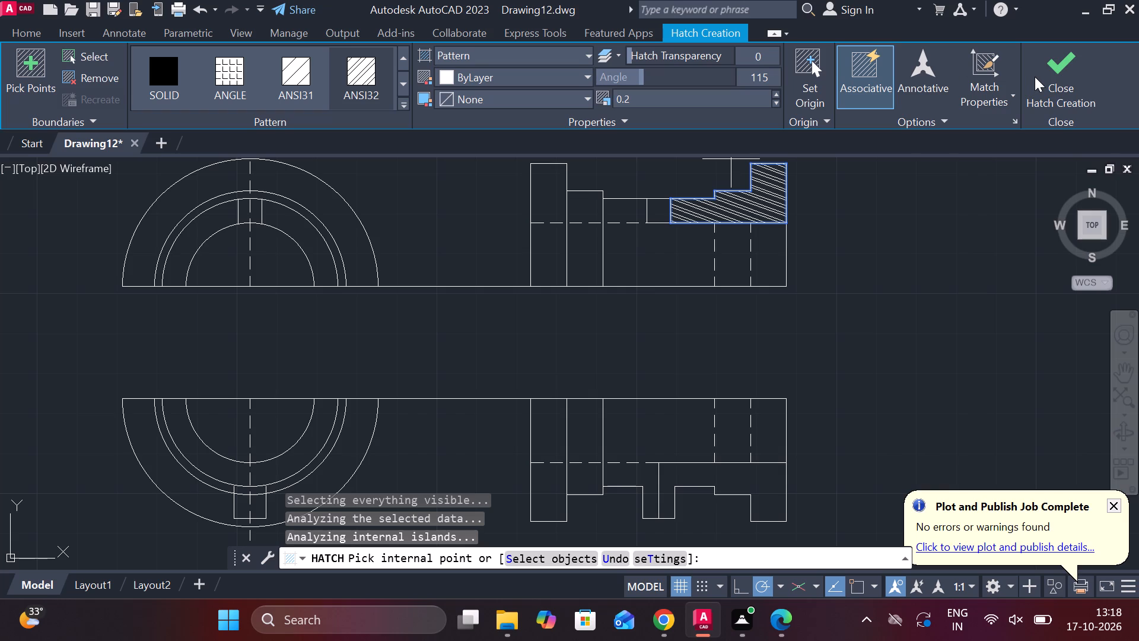
click(1054, 75)
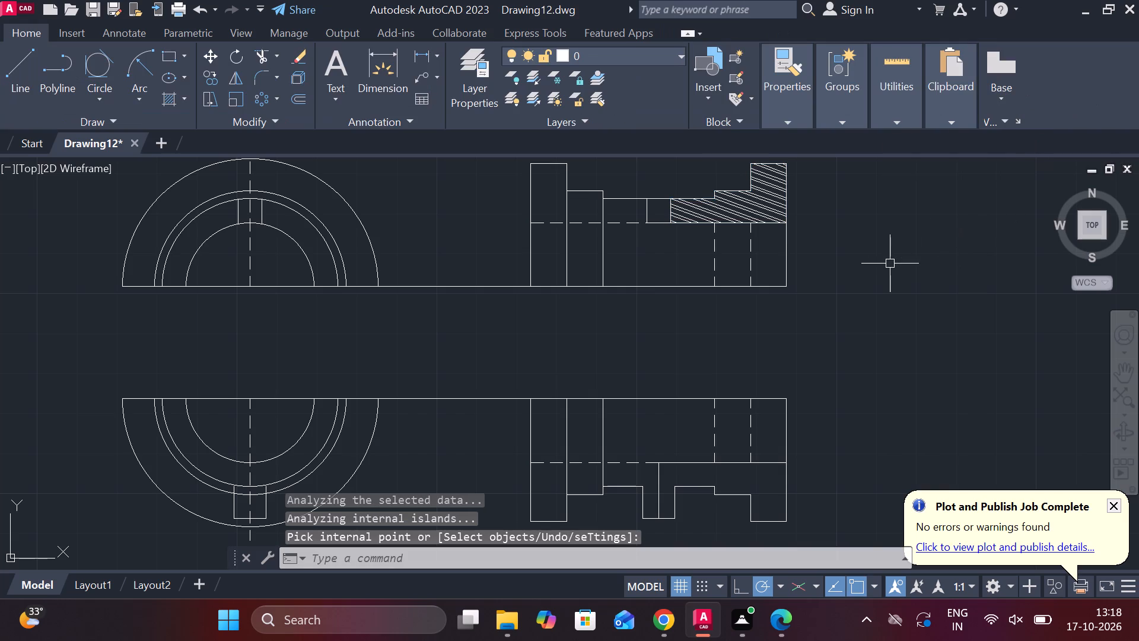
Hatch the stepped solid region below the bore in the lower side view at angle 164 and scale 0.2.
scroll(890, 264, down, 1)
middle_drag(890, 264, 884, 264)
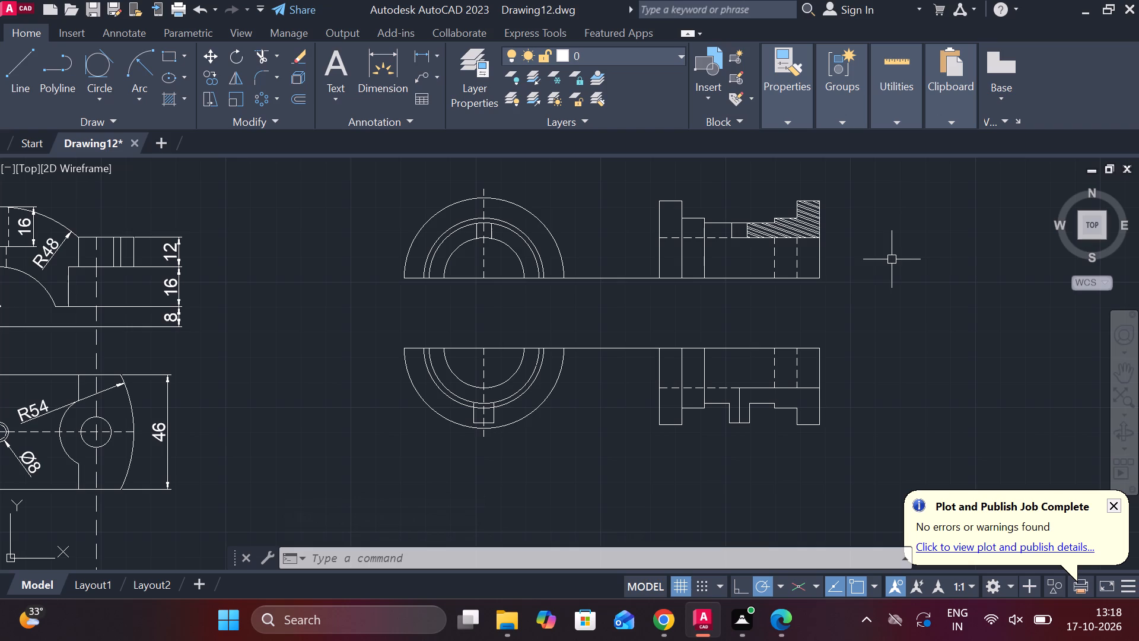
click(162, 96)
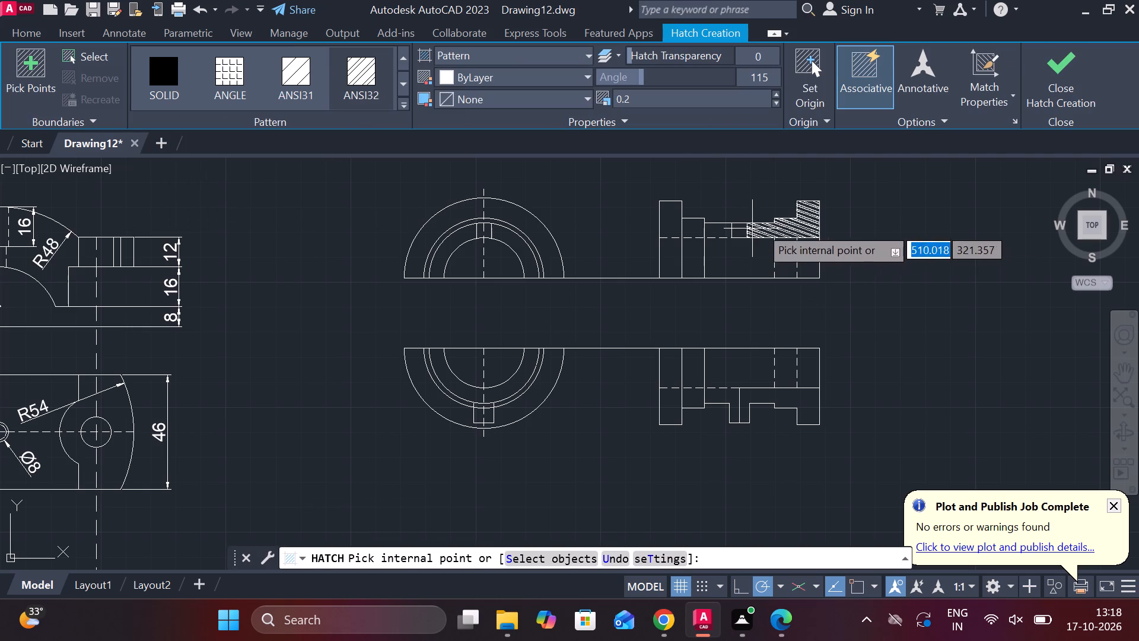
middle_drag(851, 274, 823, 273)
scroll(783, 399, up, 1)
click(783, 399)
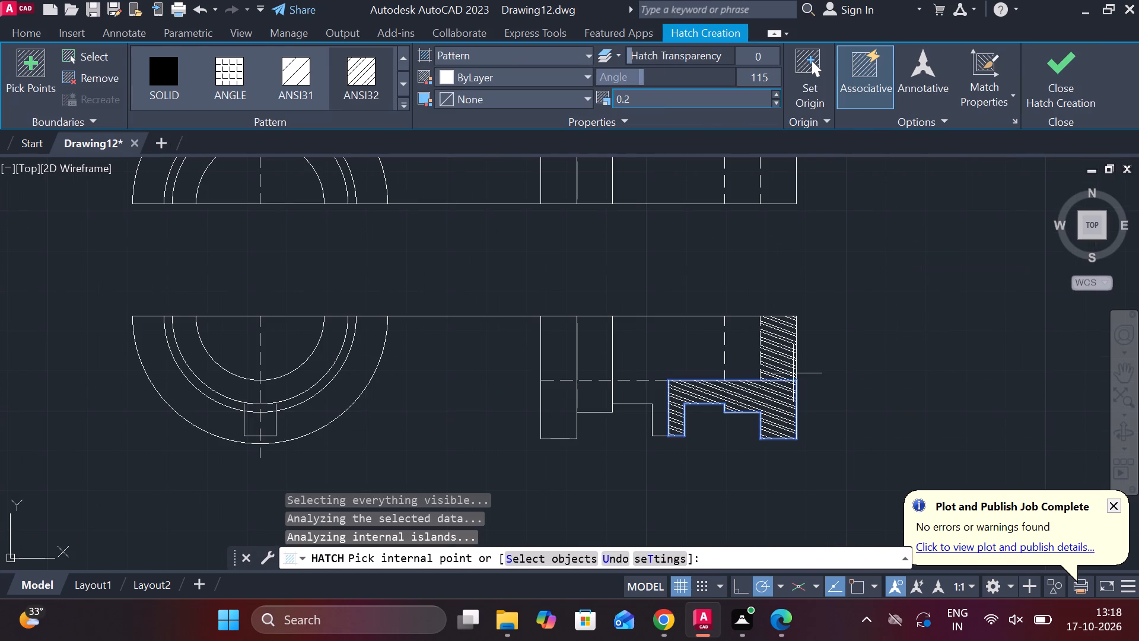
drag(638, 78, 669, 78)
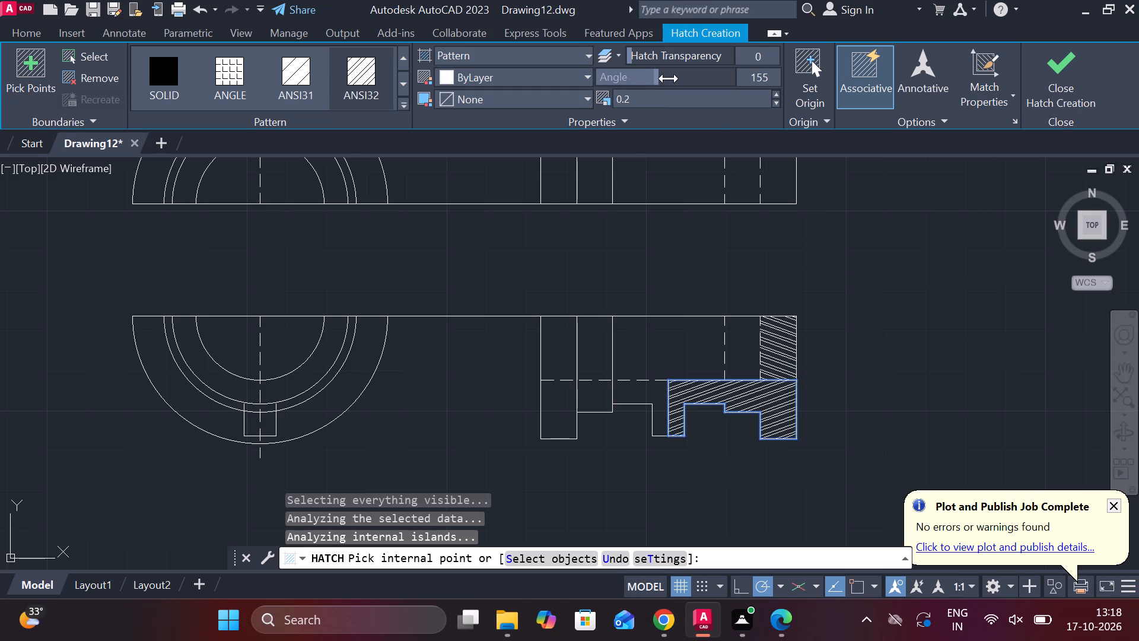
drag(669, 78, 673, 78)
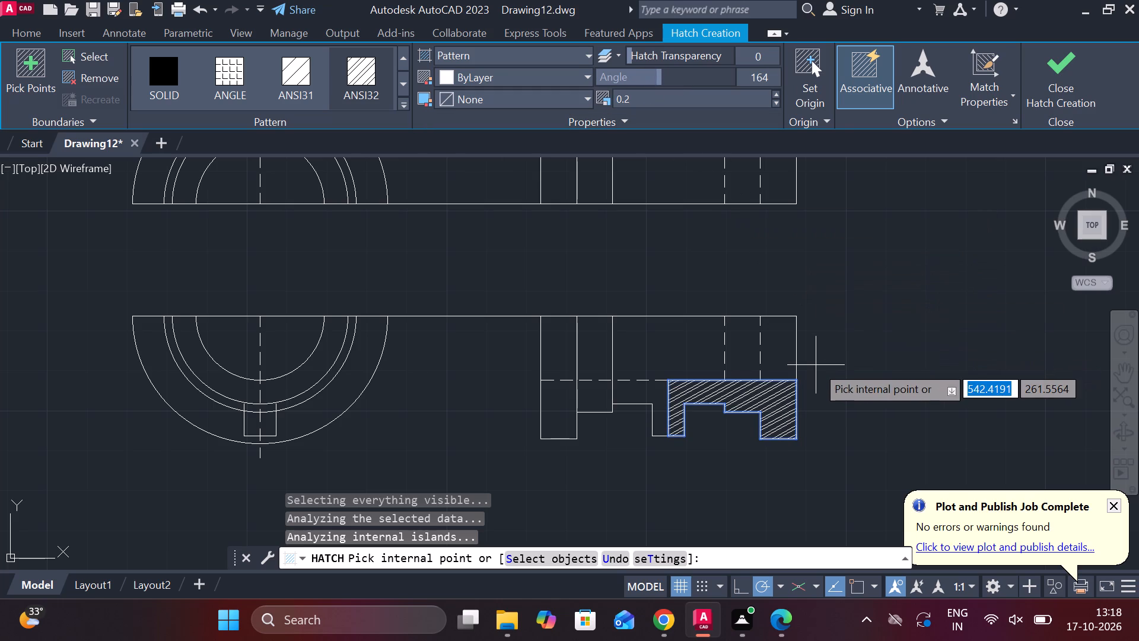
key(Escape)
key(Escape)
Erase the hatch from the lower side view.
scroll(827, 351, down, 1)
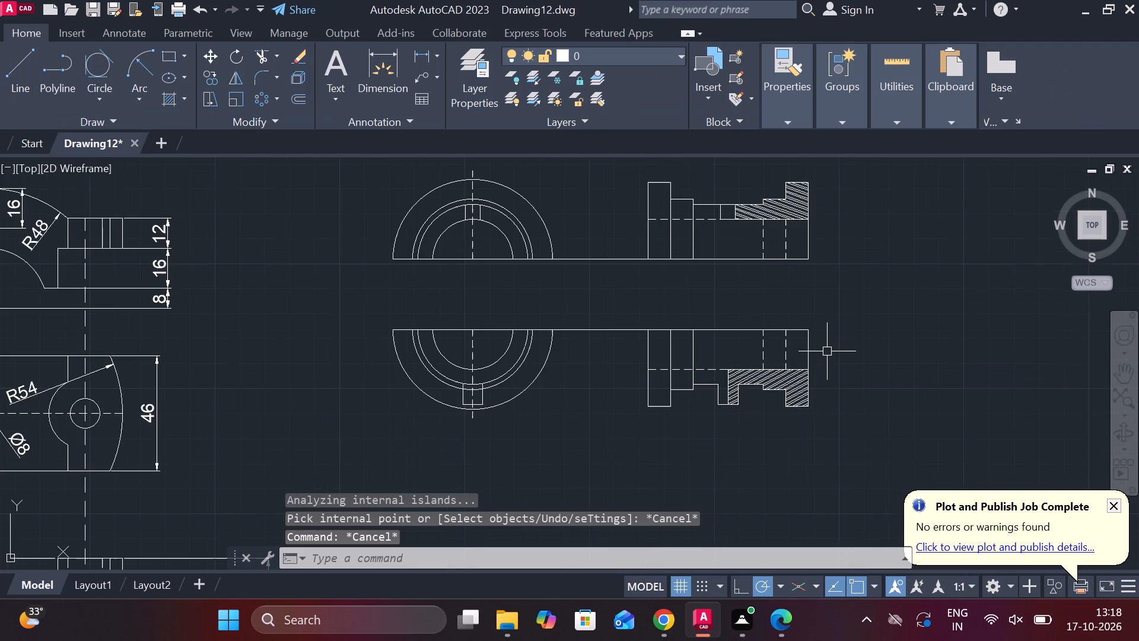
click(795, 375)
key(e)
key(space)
Hatch the lower side view's stepped region, including half of the square projection, at angle 164 and scale 0.2.
scroll(841, 369, up, 1)
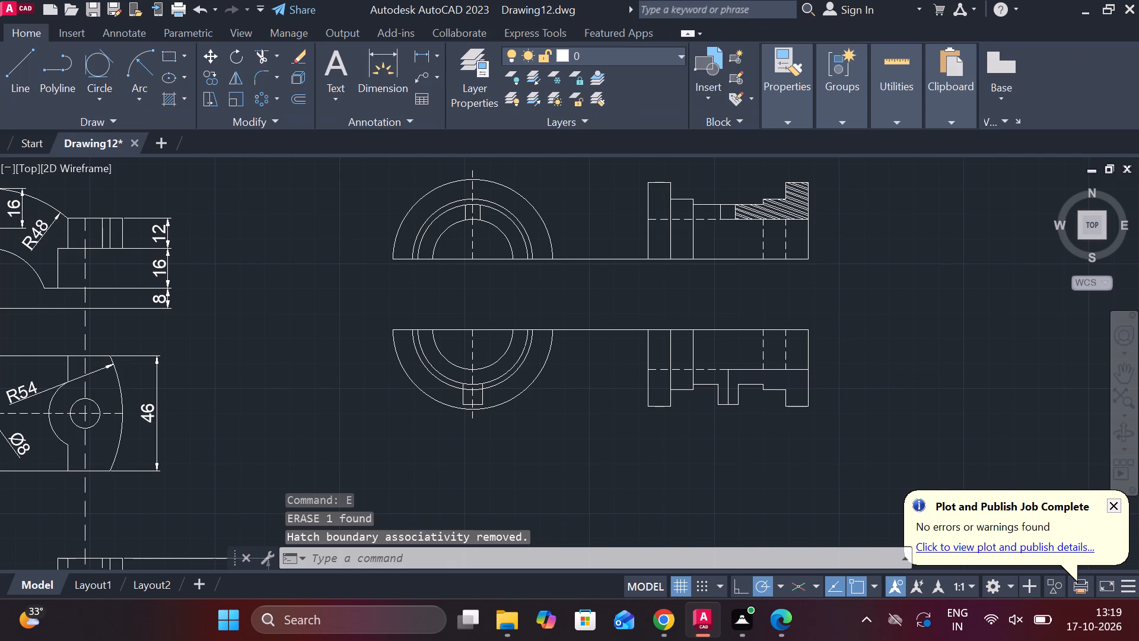
middle_drag(841, 369, 810, 369)
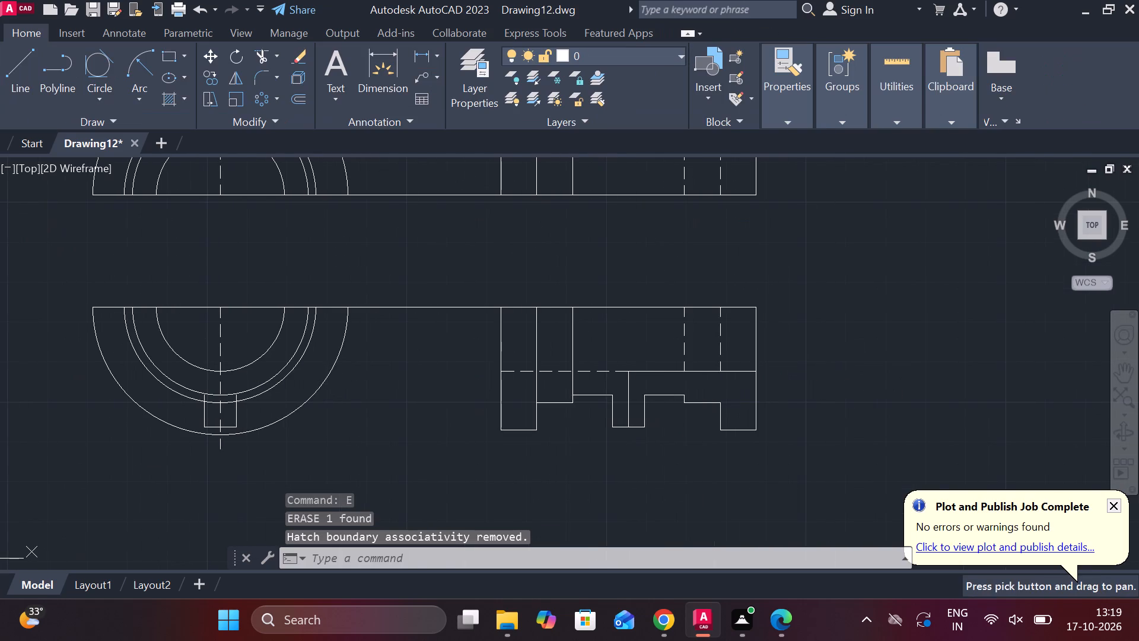
scroll(808, 363, down, 1)
middle_click(808, 363)
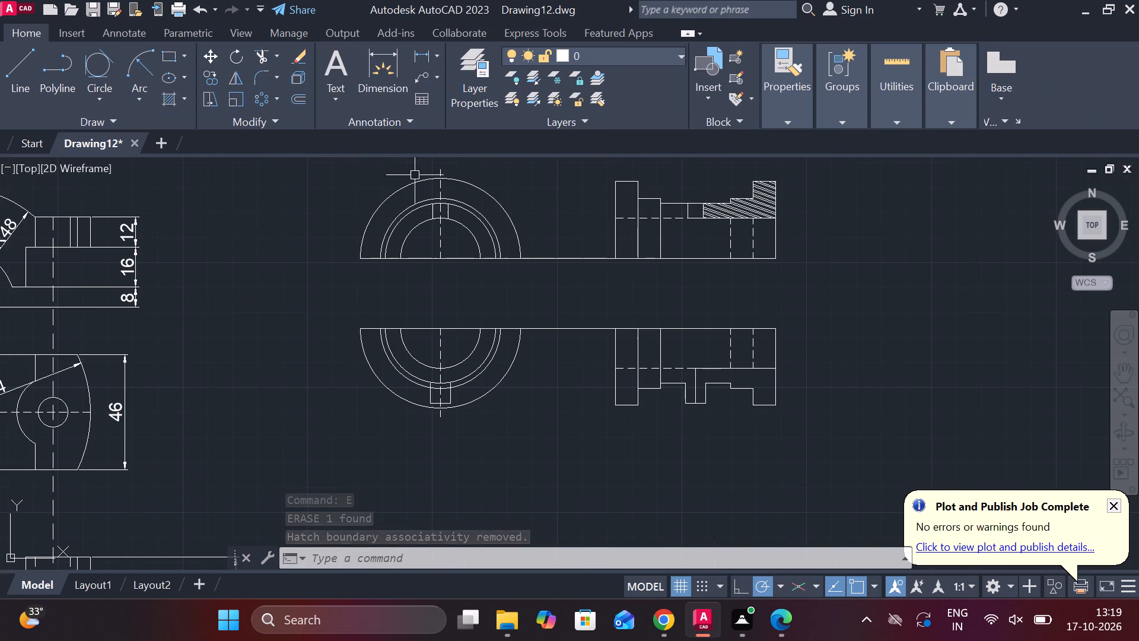
click(167, 93)
scroll(757, 387, up, 1)
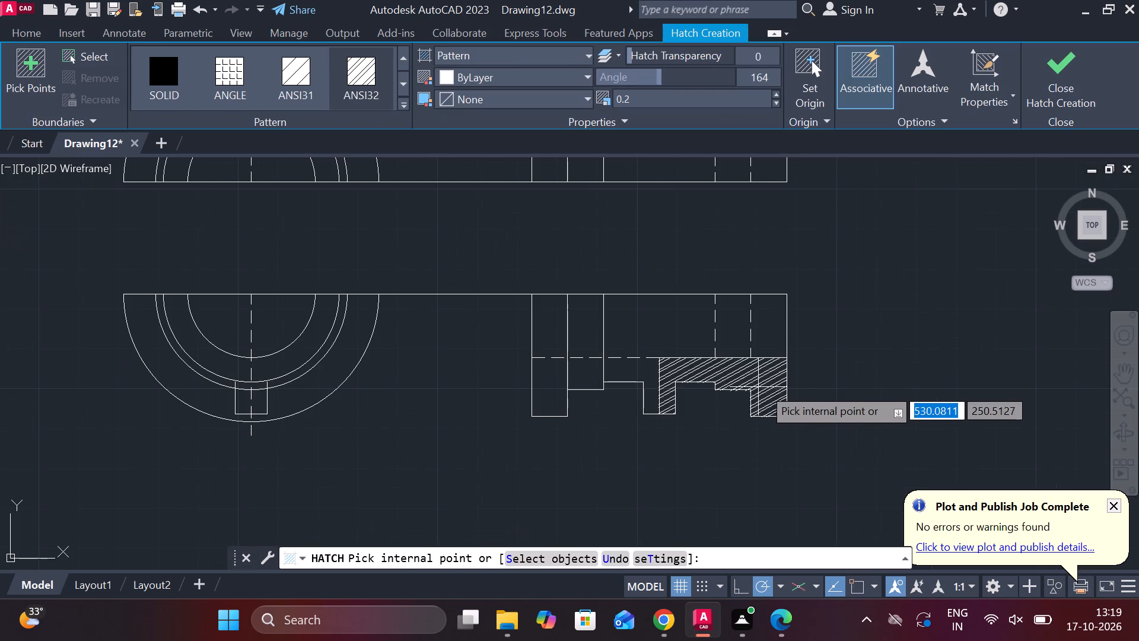
click(742, 377)
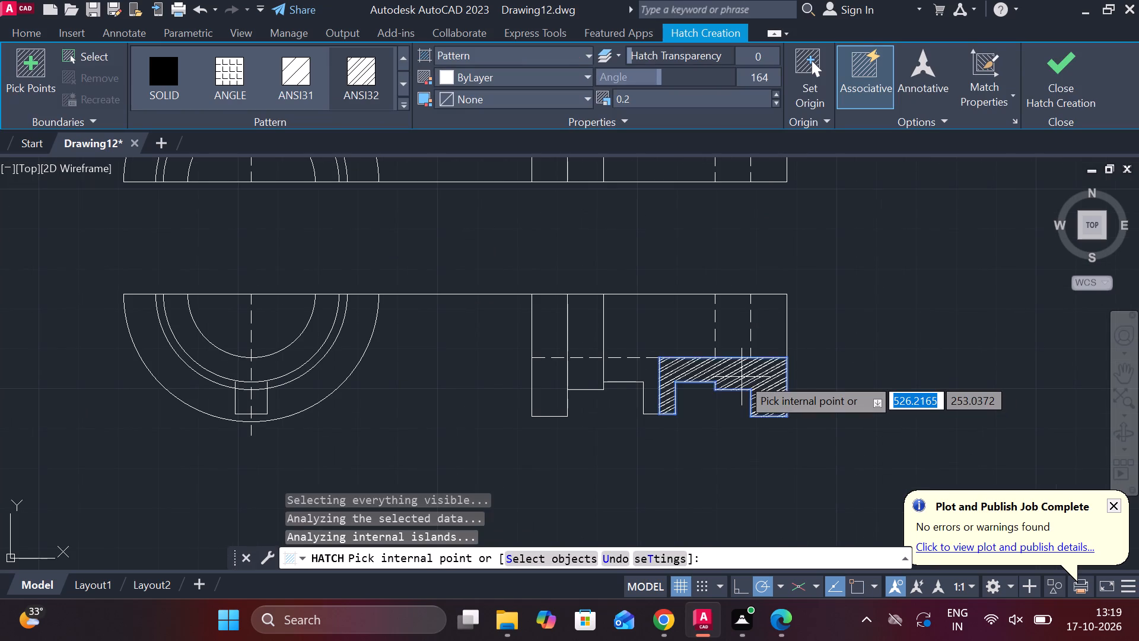
scroll(743, 377, down, 1)
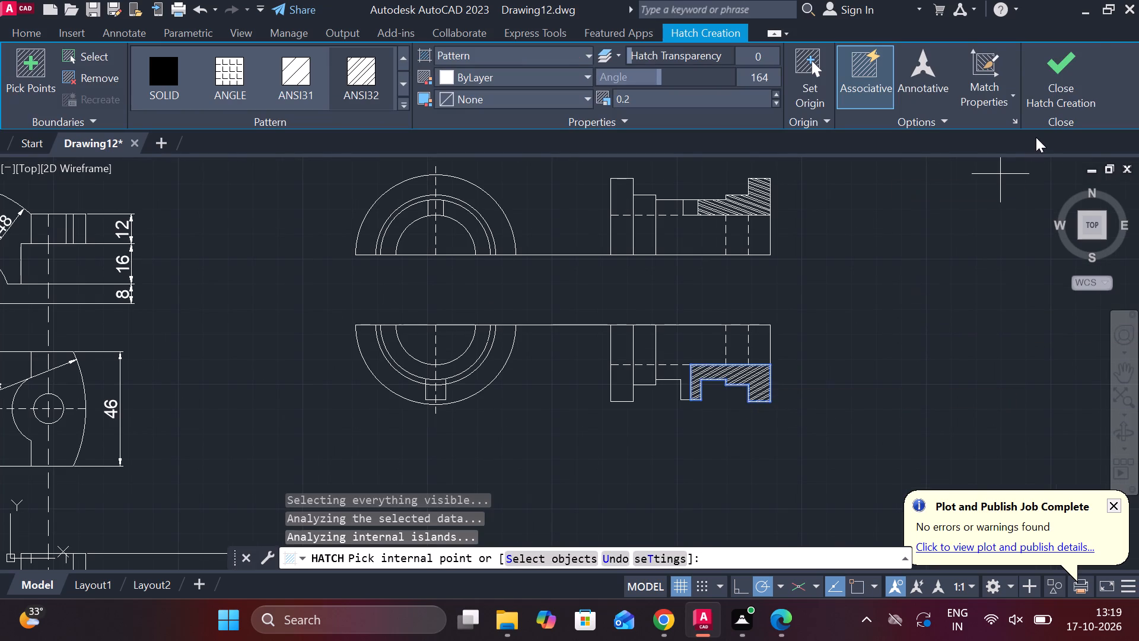
click(1046, 82)
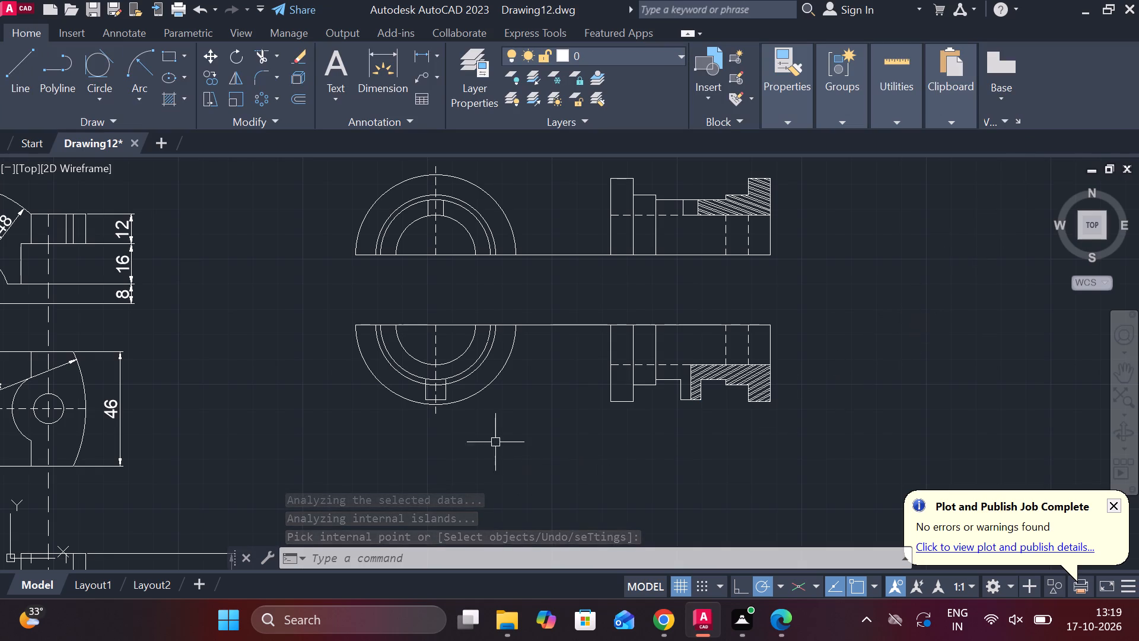
Extend both vertical sides of the square projection in the lower half-round view to the inner of the two closely spaced arcs.
middle_drag(513, 434, 543, 443)
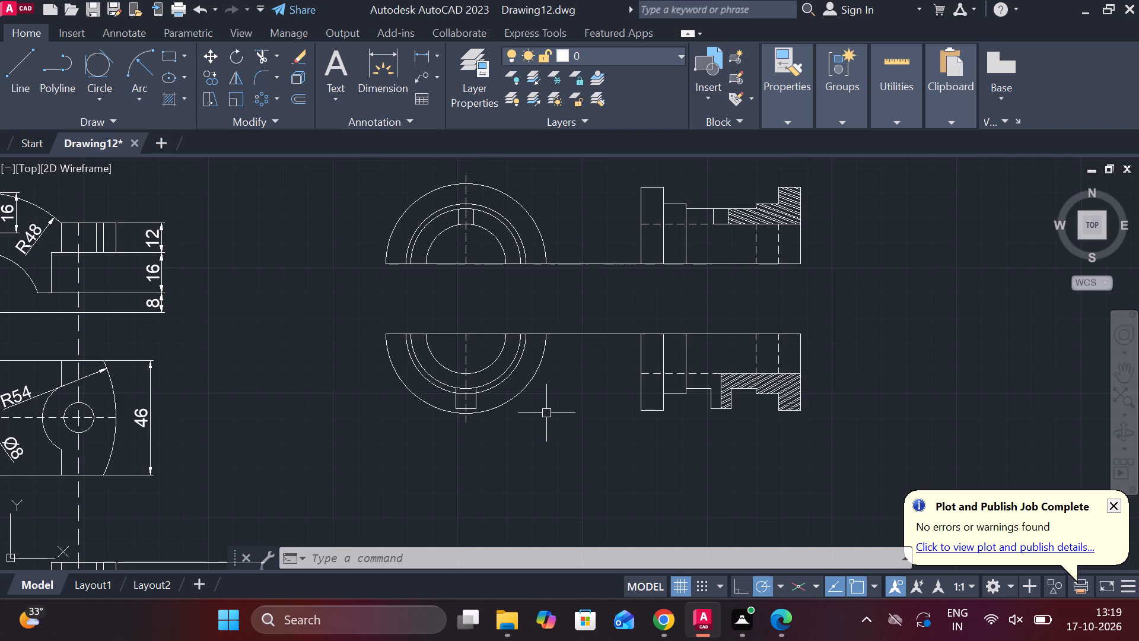
scroll(520, 418, up, 1)
middle_drag(524, 420, 570, 423)
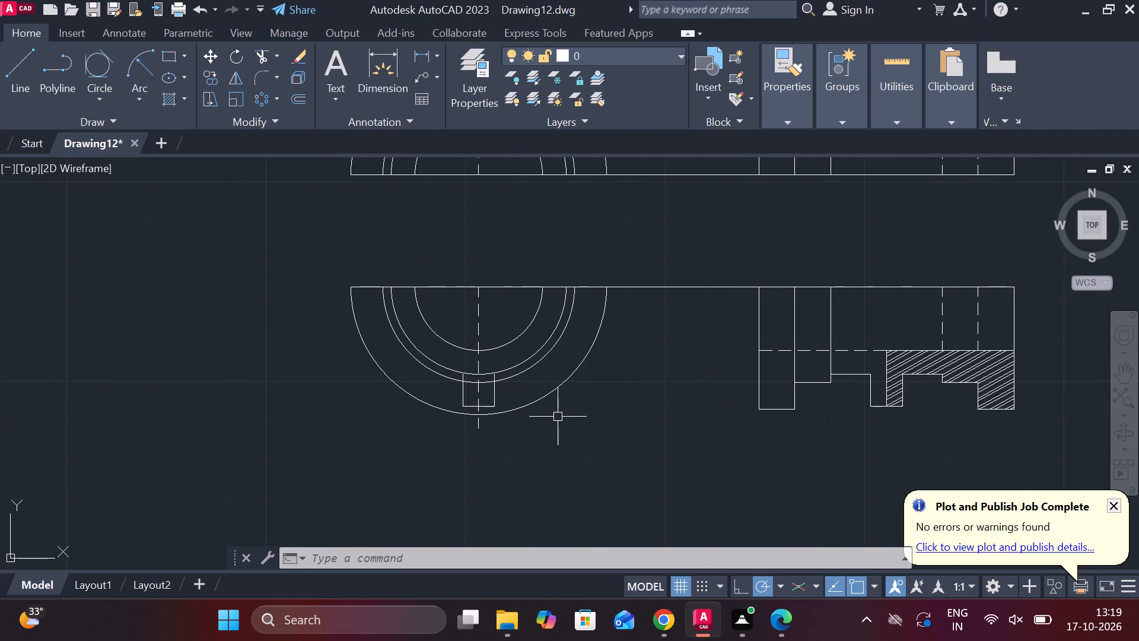
scroll(552, 414, up, 1)
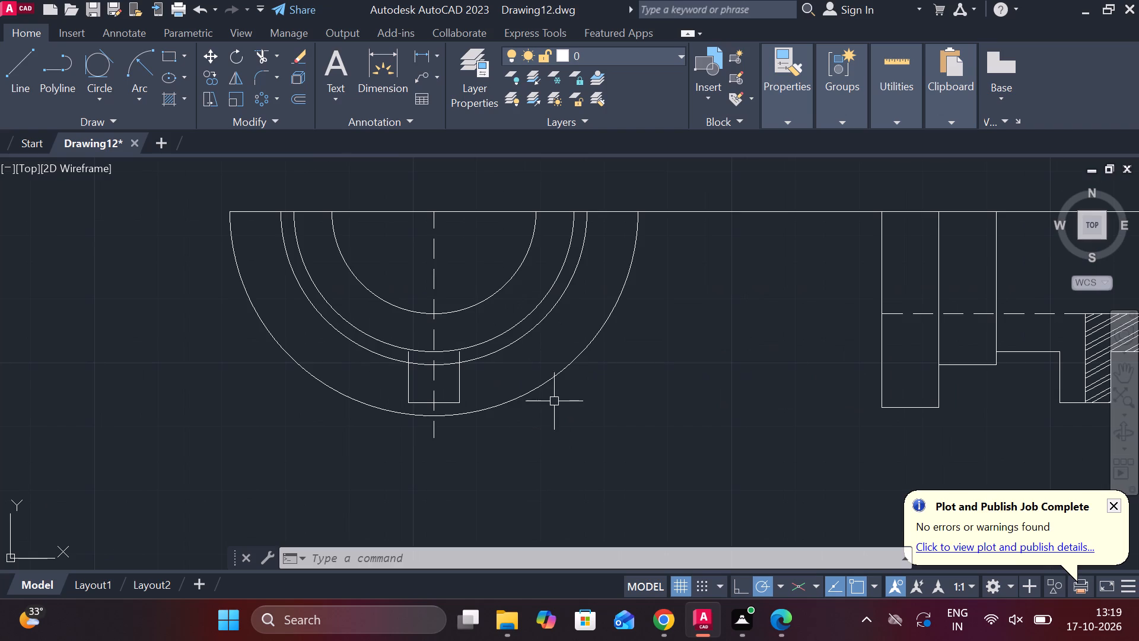
scroll(486, 395, up, 2)
middle_drag(502, 398, 584, 455)
text(EX)
key(space)
click(495, 356)
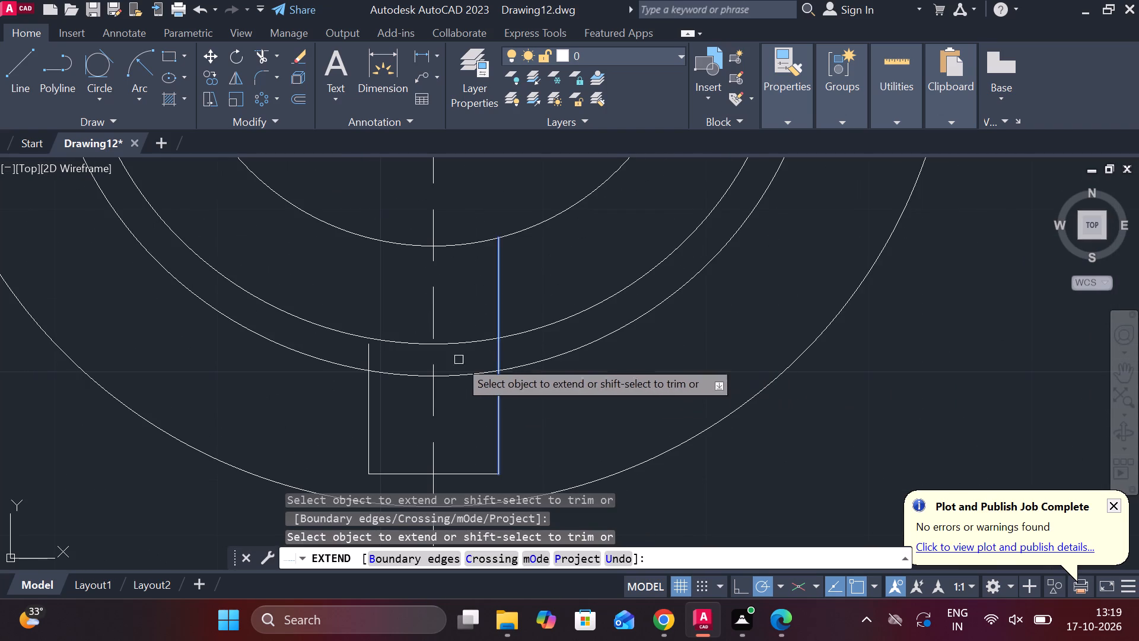
click(364, 361)
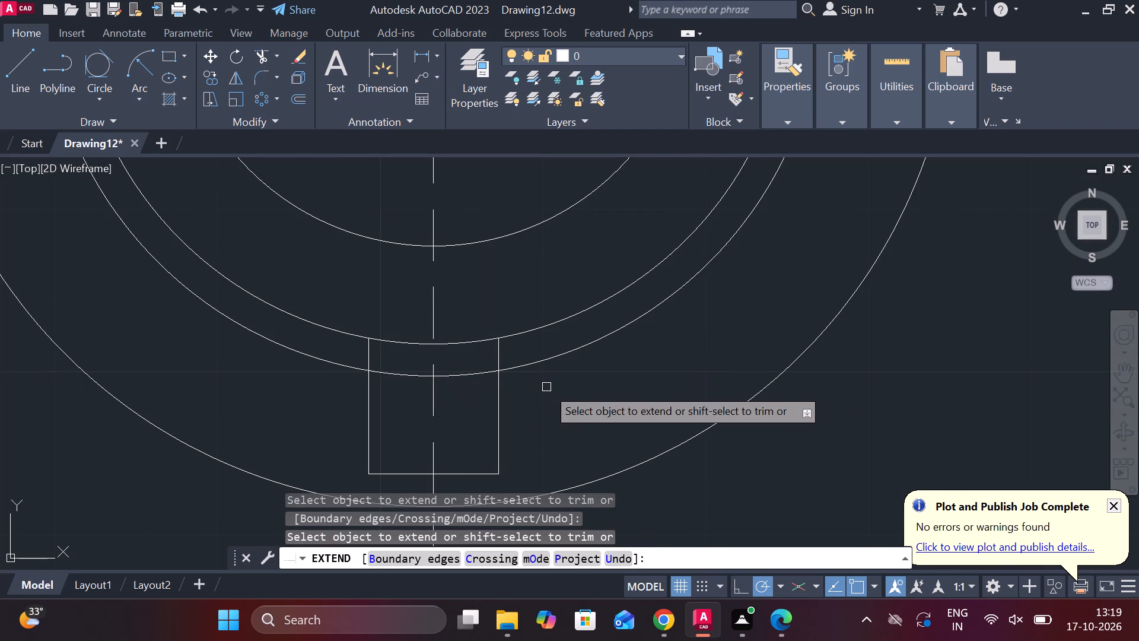
key(Escape)
scroll(546, 387, down, 1)
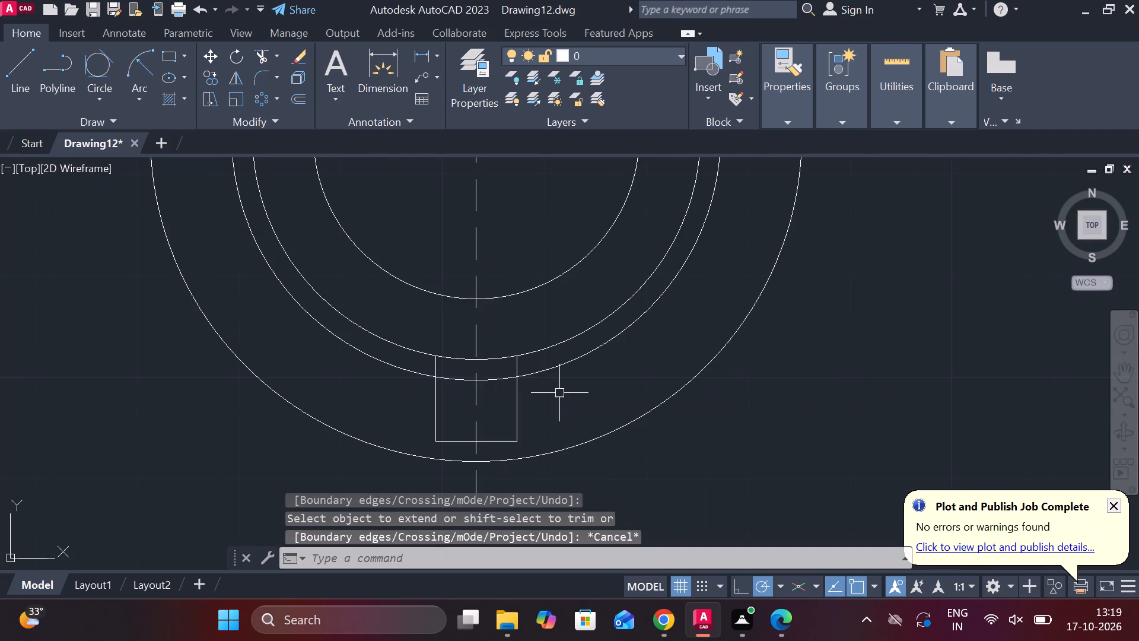
Trim both closely spaced arcs between the square projection's left side and the centre line in the lower half-round view.
text(TR)
key(space)
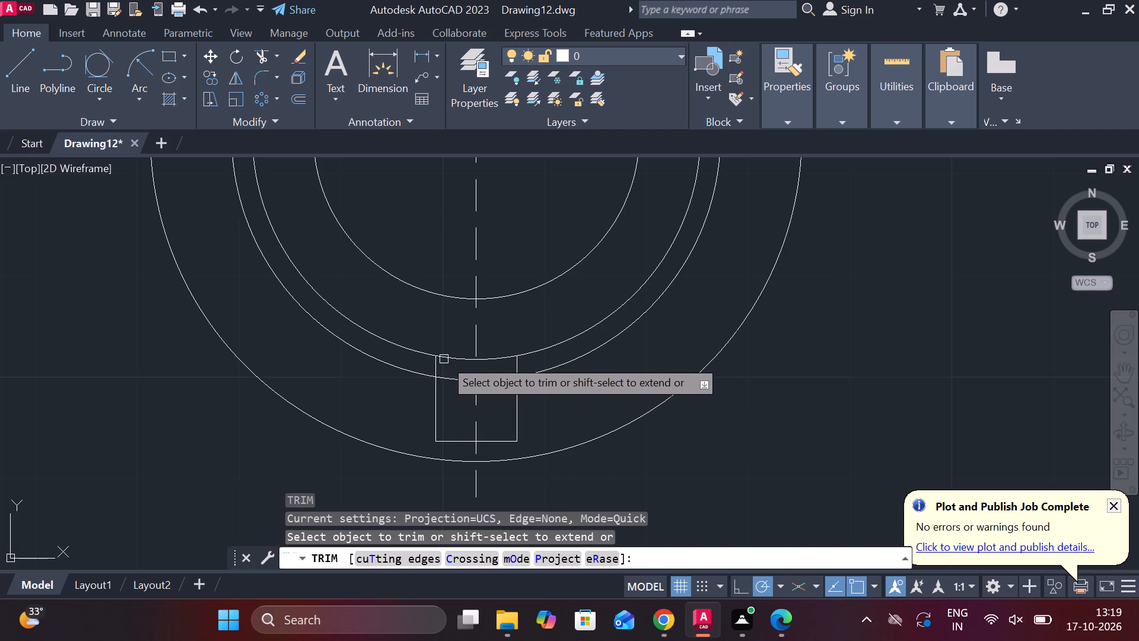
click(445, 358)
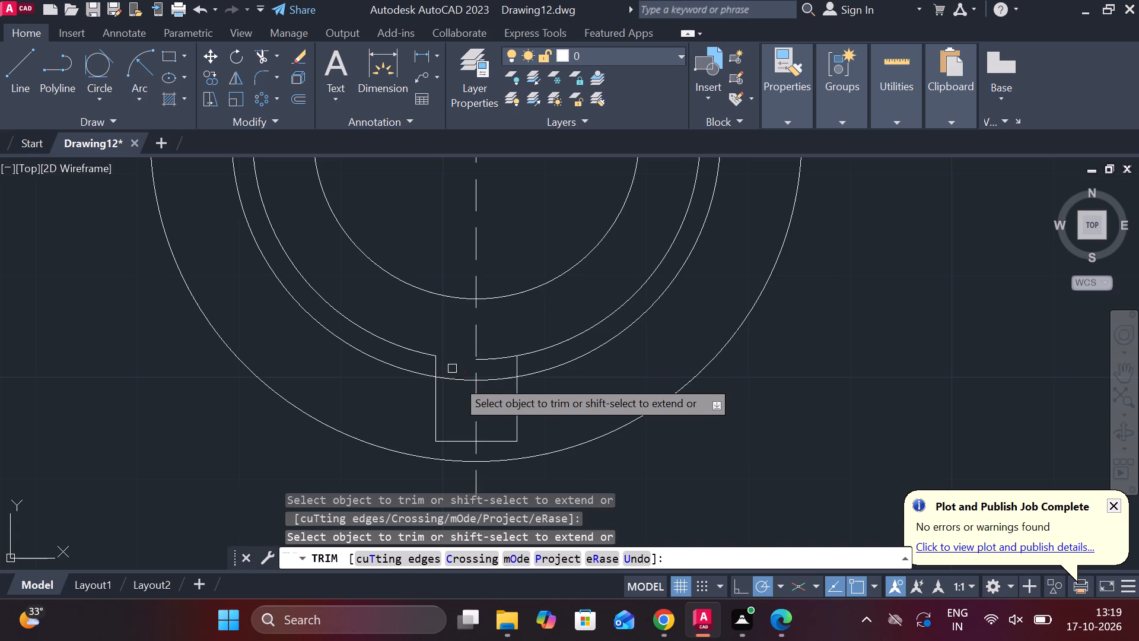
click(456, 379)
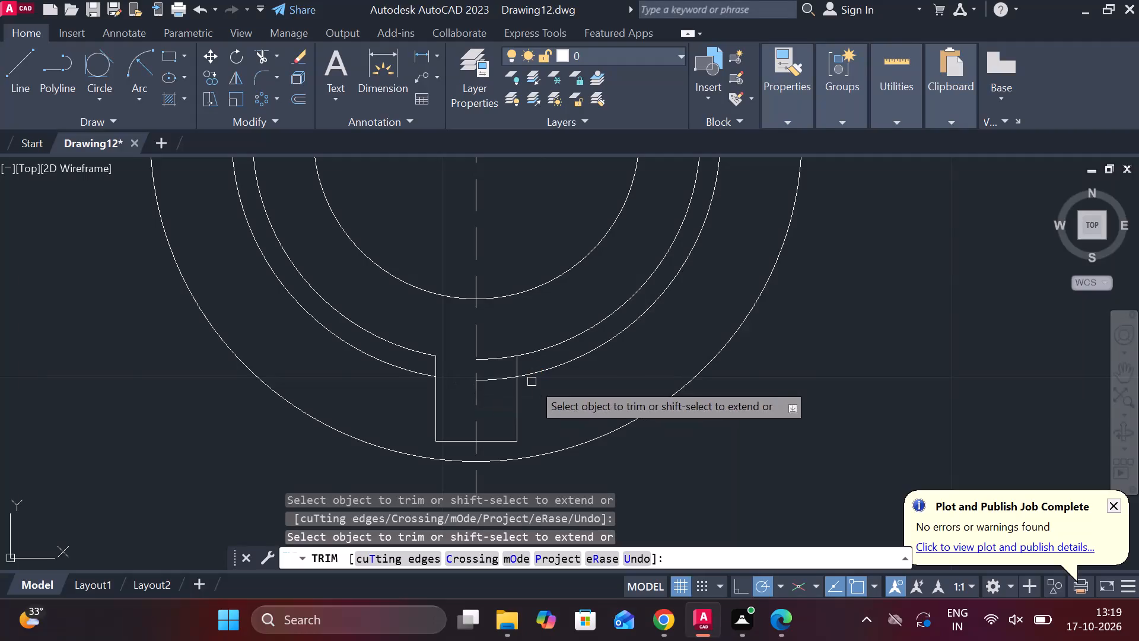
key(Escape)
Draw a vertical line along the centre line from the outer of the two closely spaced arcs to the bore arc.
key(l)
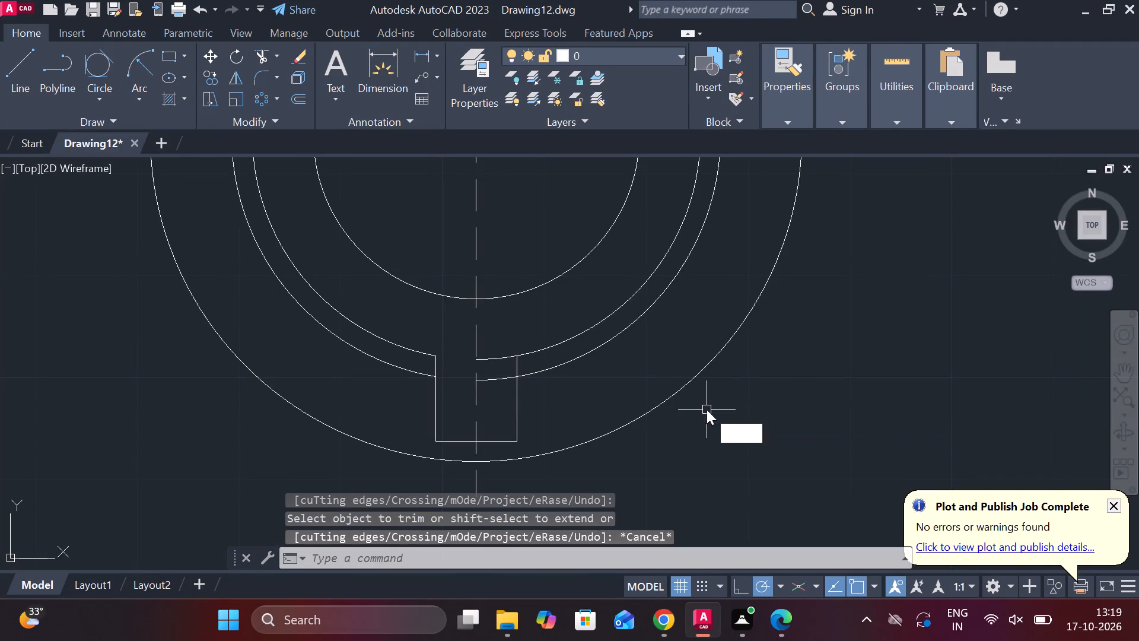
key(Return)
click(479, 380)
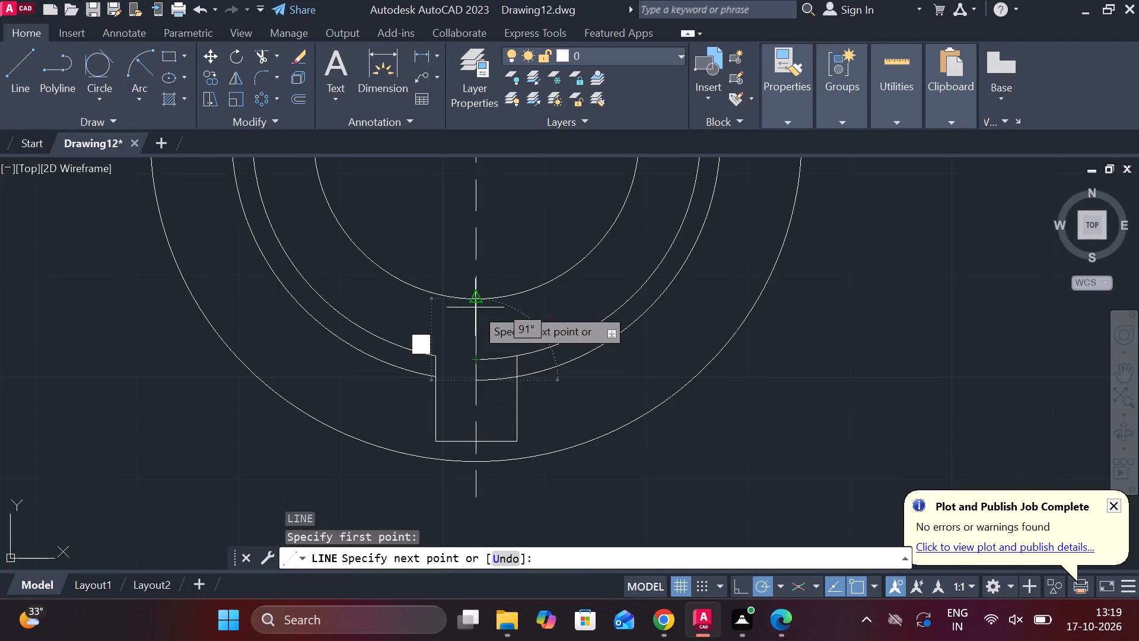
click(475, 307)
key(Escape)
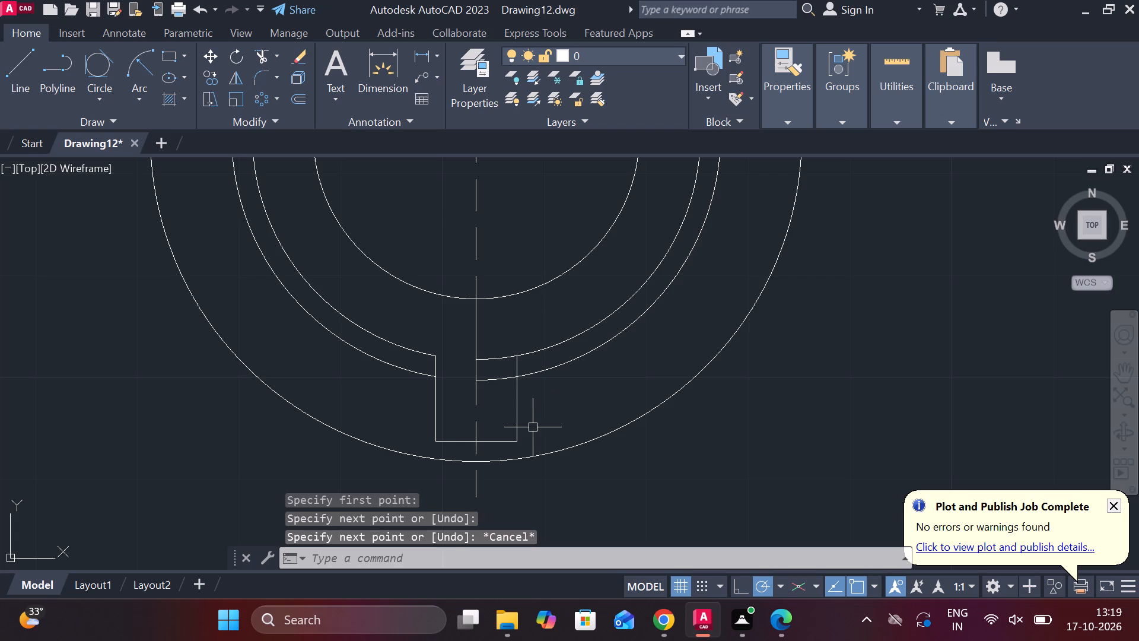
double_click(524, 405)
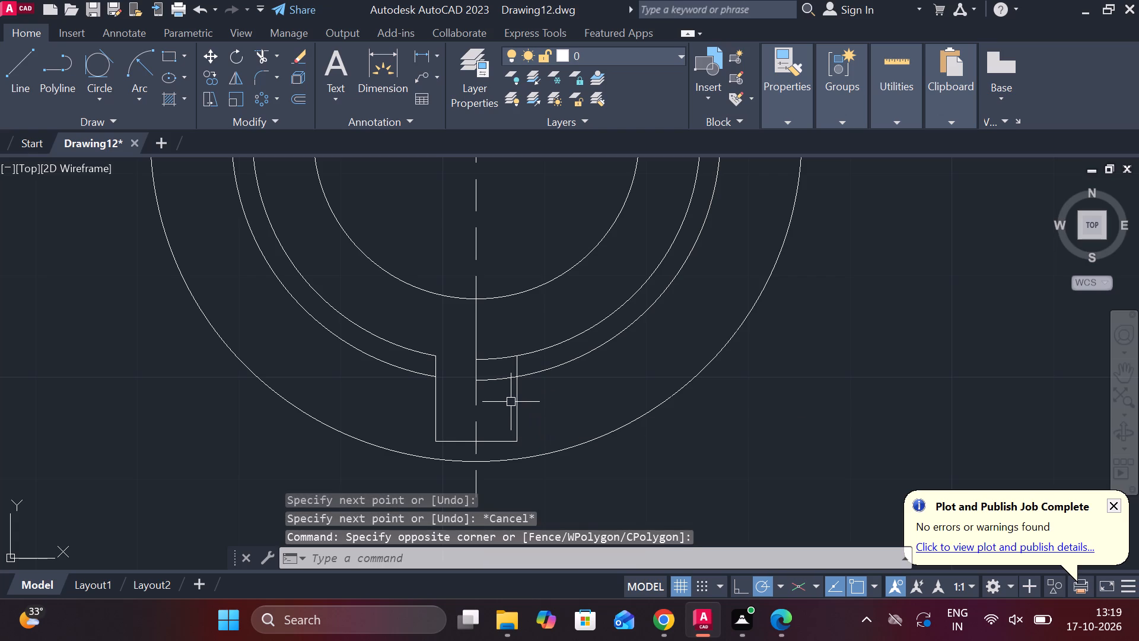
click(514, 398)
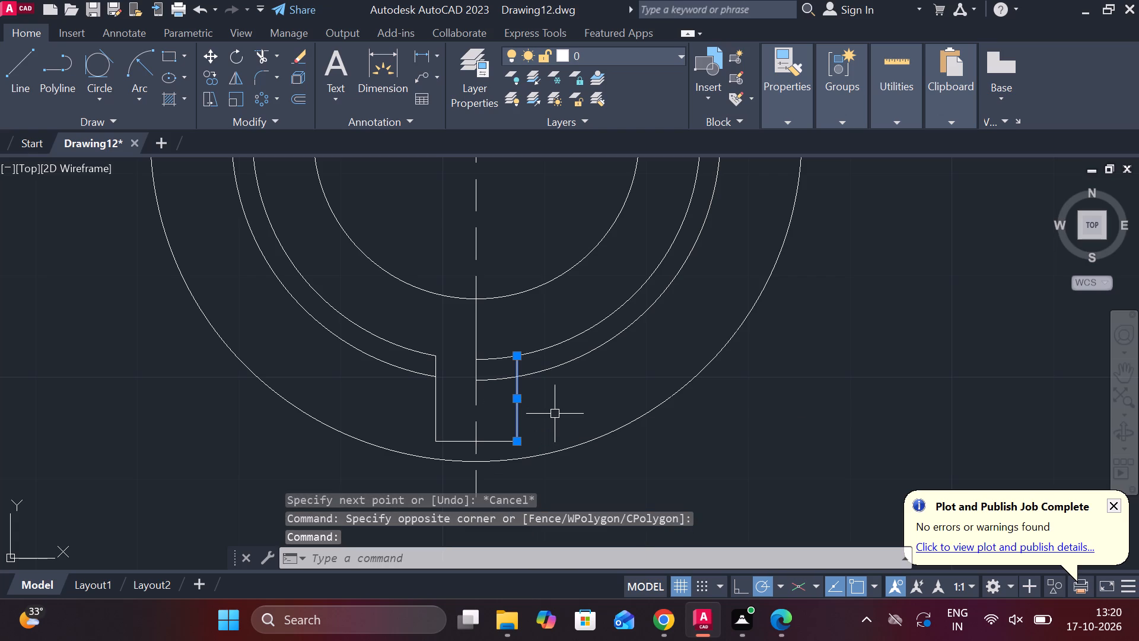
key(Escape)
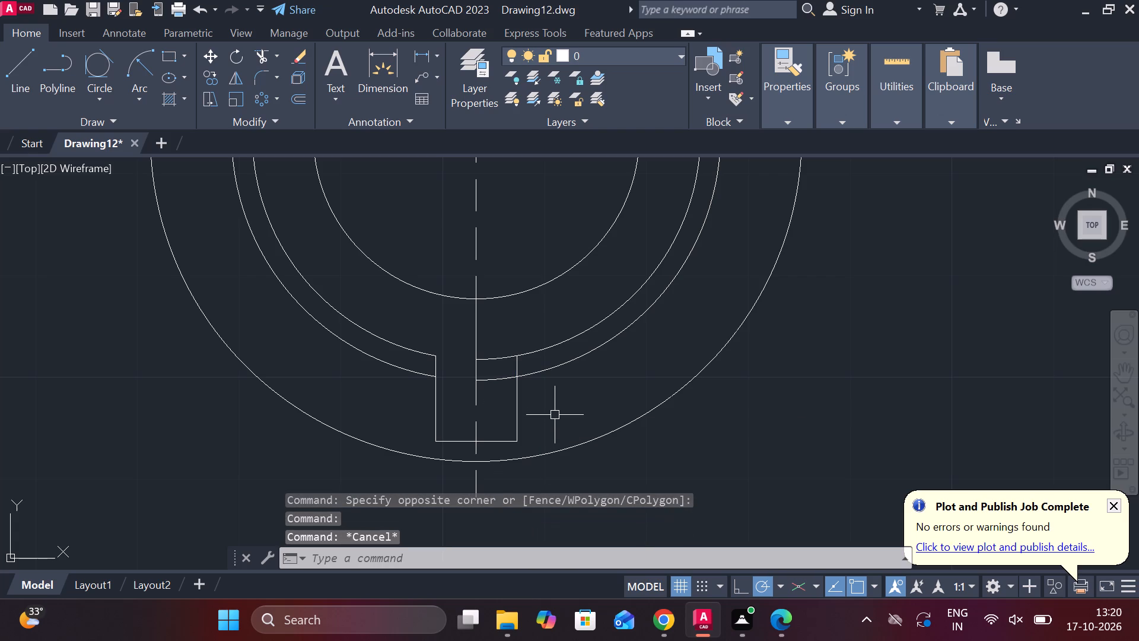
Trim away the right half of the square projection's bottom edge and redraw it as a separate line to the centre line.
text(TR)
key(space)
key(space)
click(504, 440)
key(Escape)
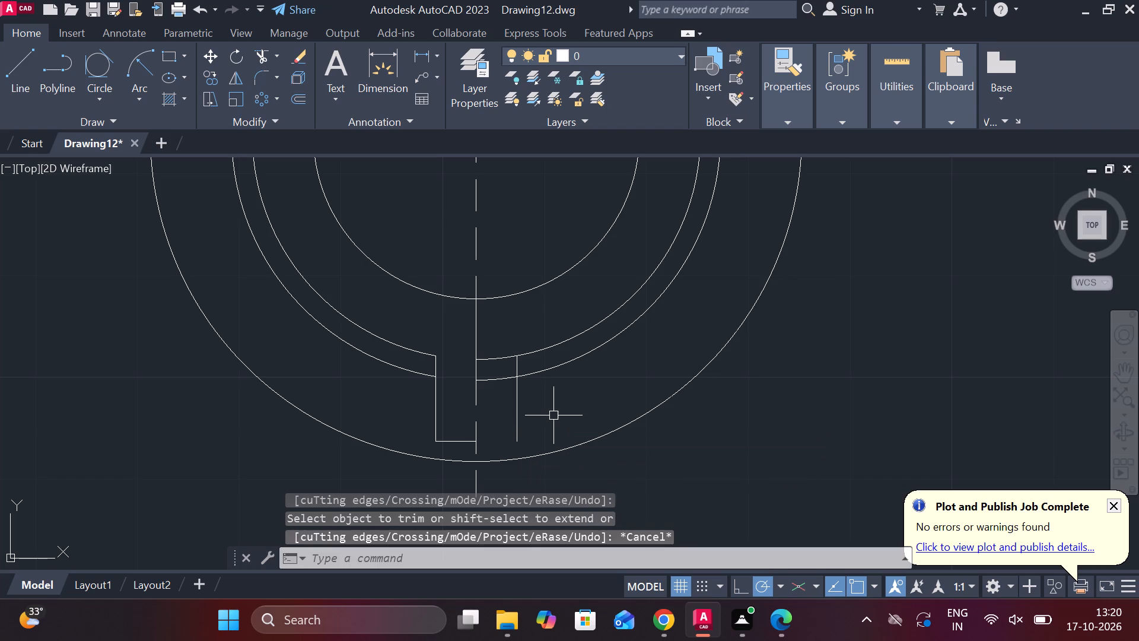
key(l)
key(Return)
click(526, 444)
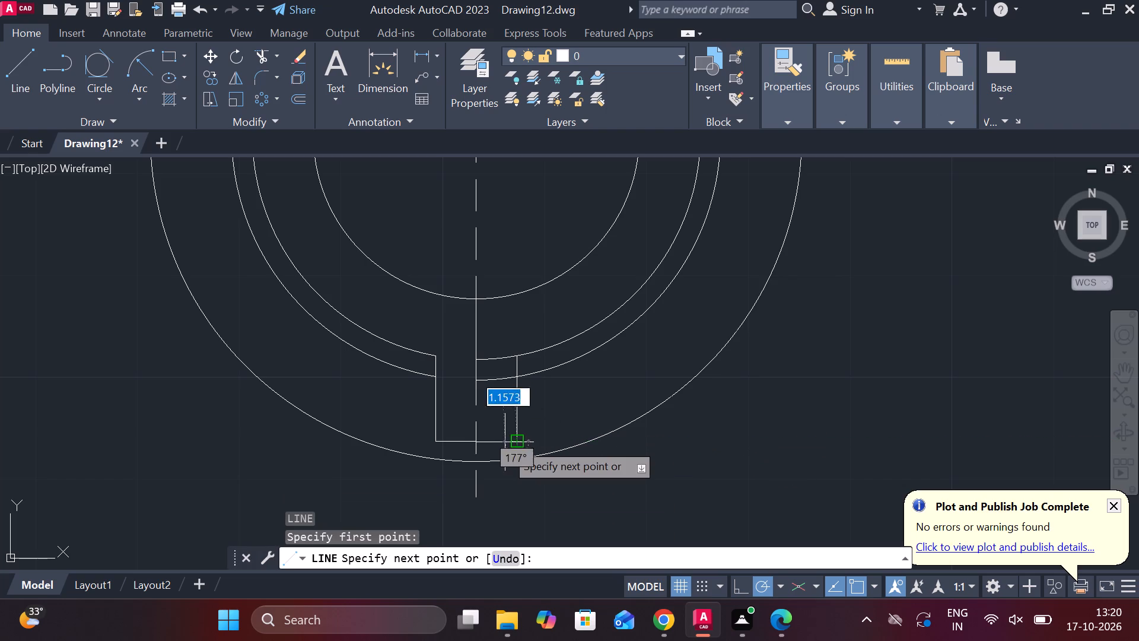
click(473, 440)
key(Escape)
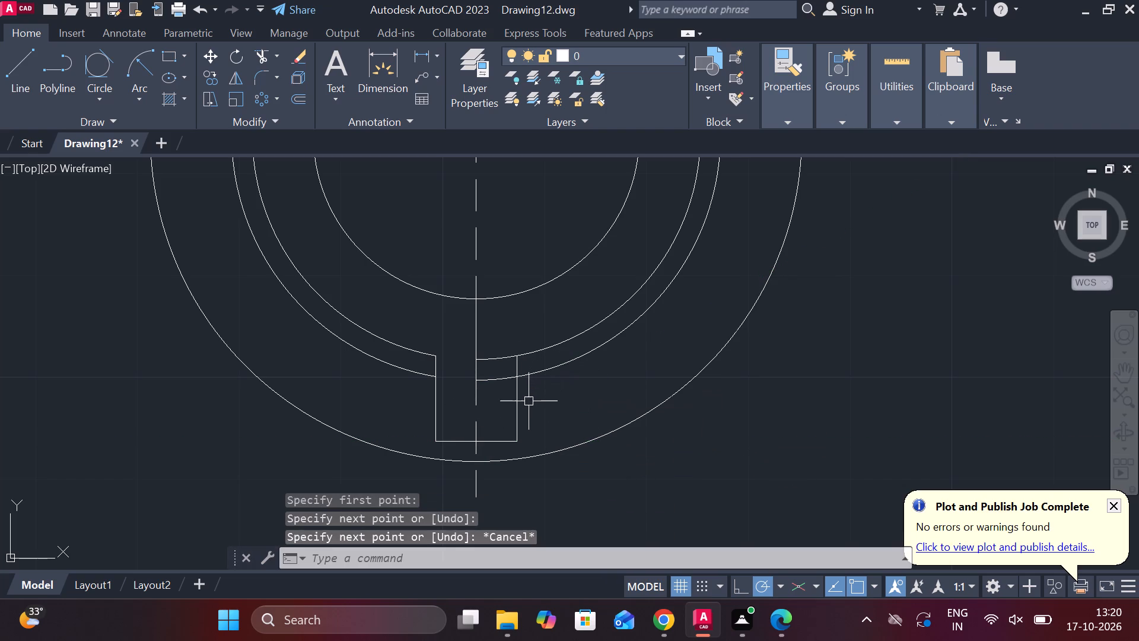
Set the square projection's right side and the right half of its bottom edge to the DASHED linetype.
click(518, 405)
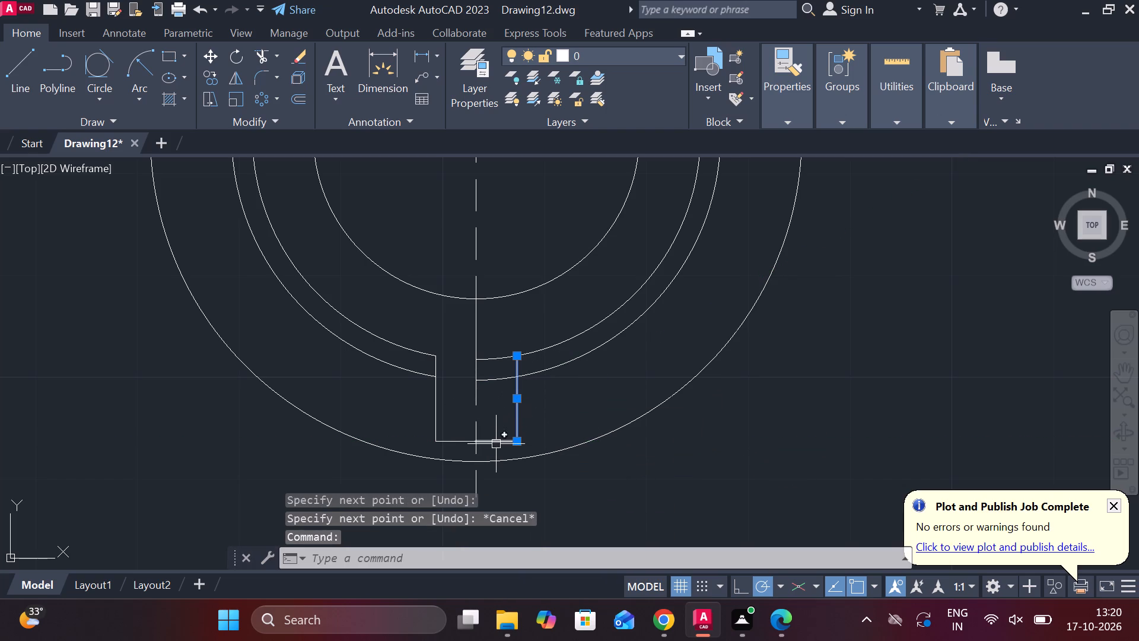
click(496, 445)
click(784, 113)
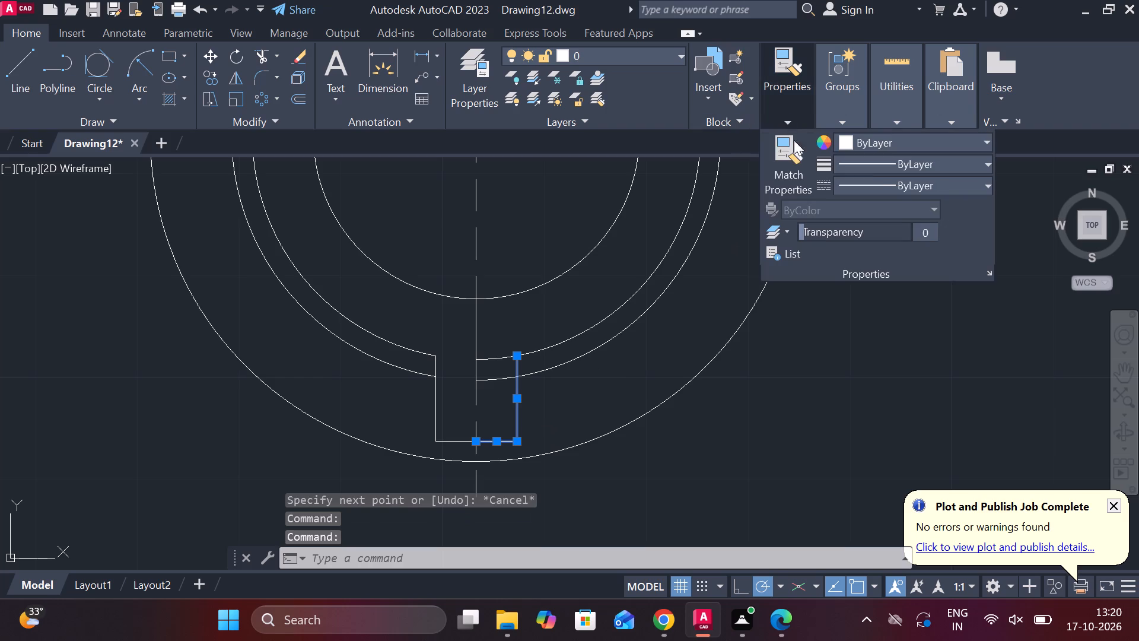
click(914, 178)
click(873, 266)
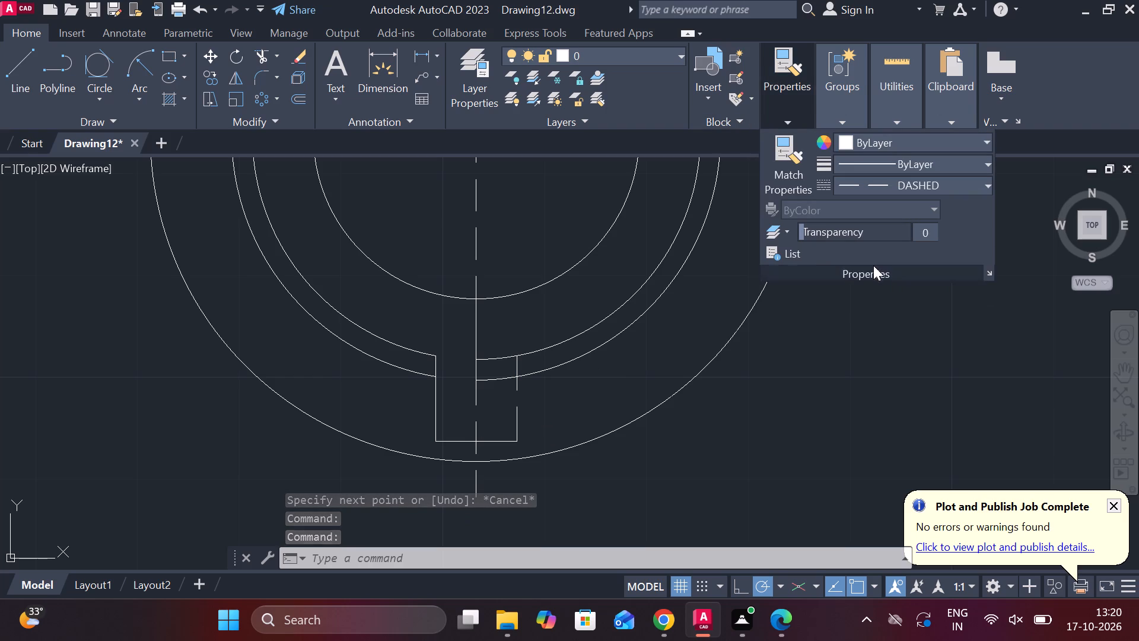
key(Escape)
Set the right halves of the two closely spaced arcs in the lower half-round view to the DASHED linetype.
scroll(790, 373, down, 2)
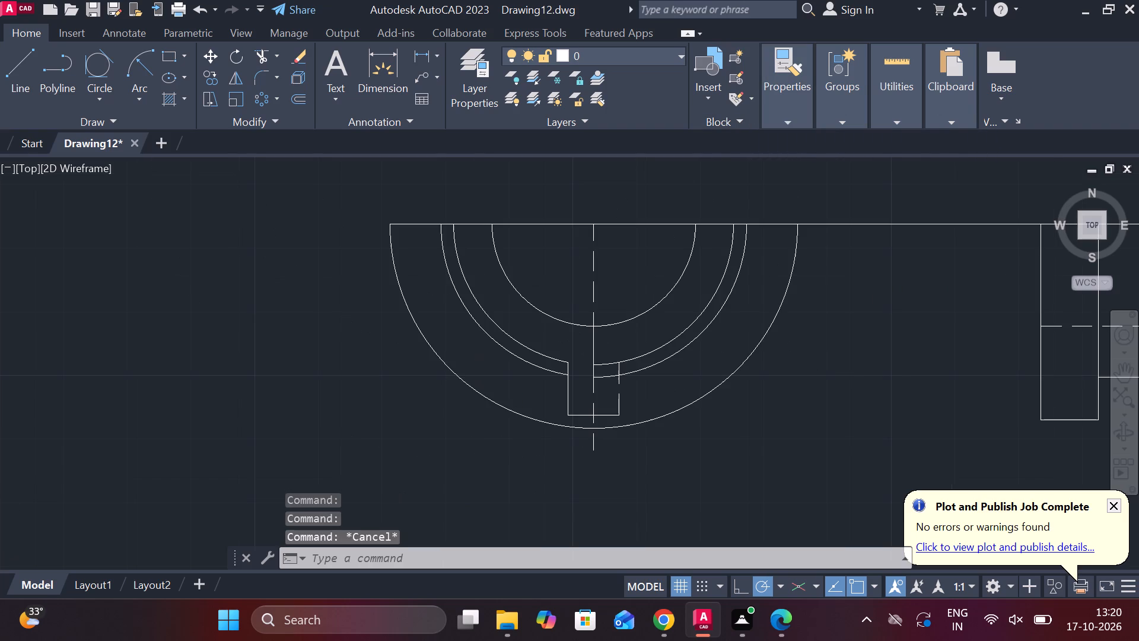
middle_click(790, 373)
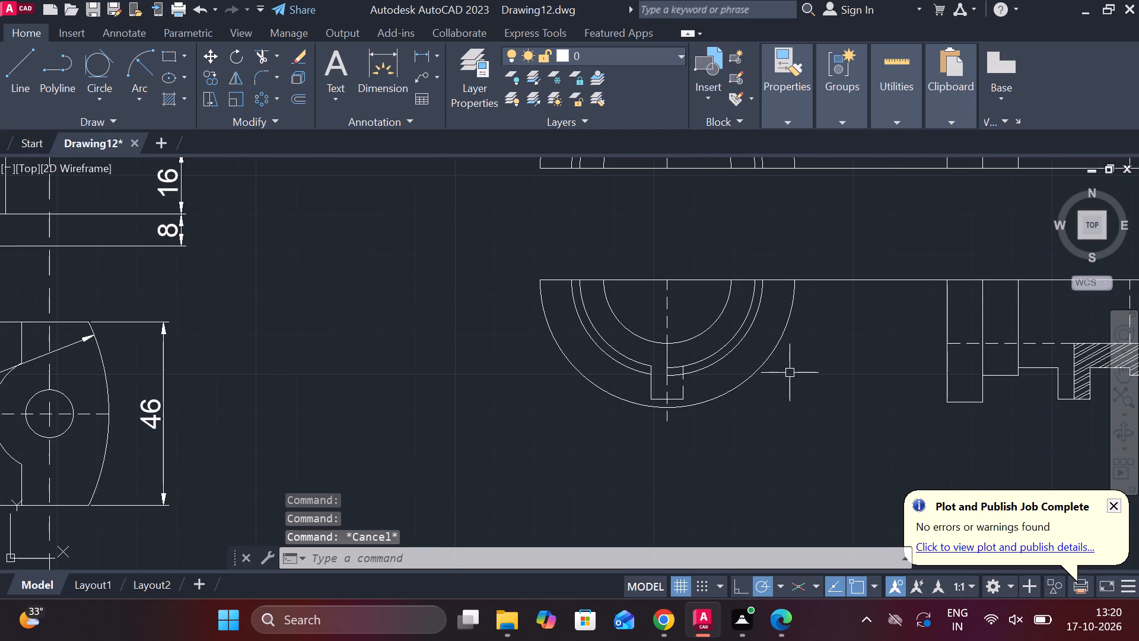
scroll(790, 373, up, 1)
middle_drag(790, 373, 682, 430)
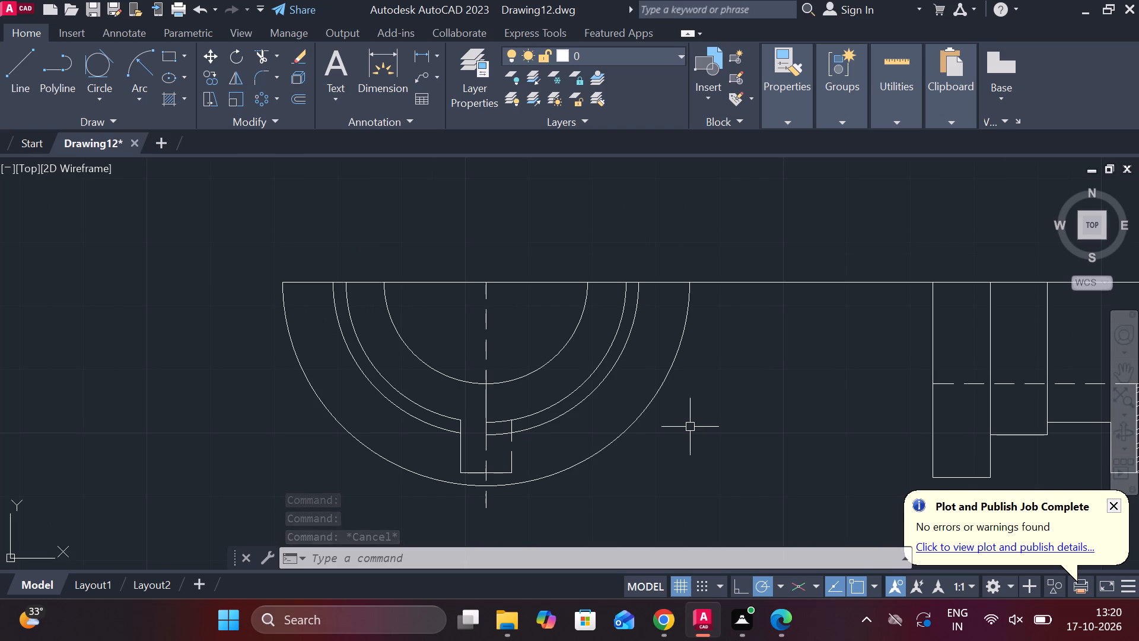
click(583, 375)
click(591, 390)
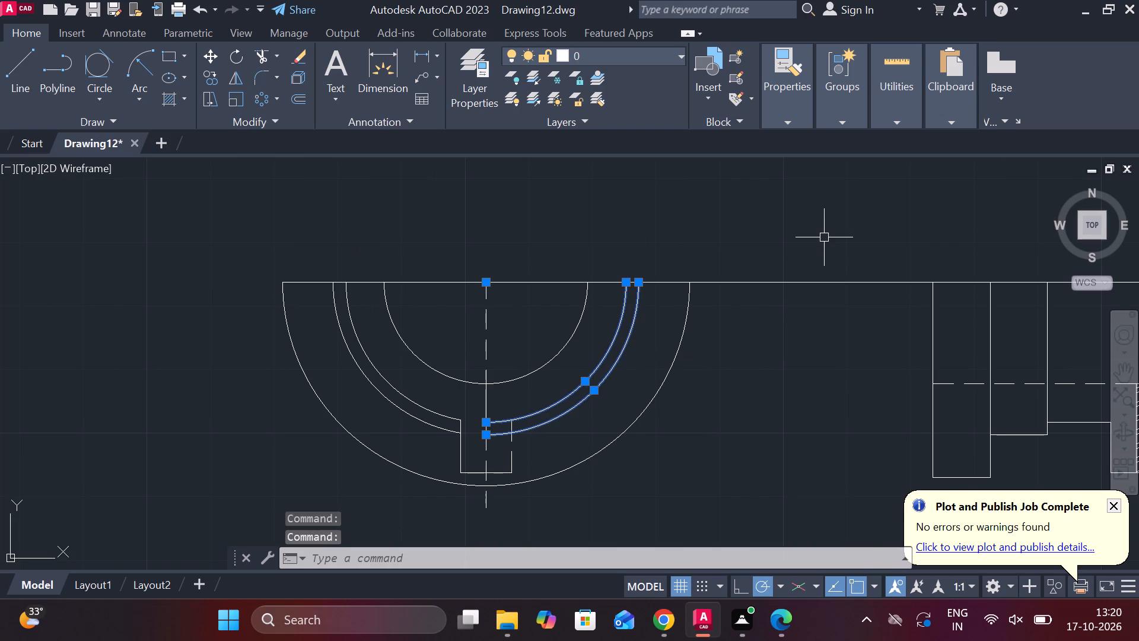
click(794, 128)
click(887, 188)
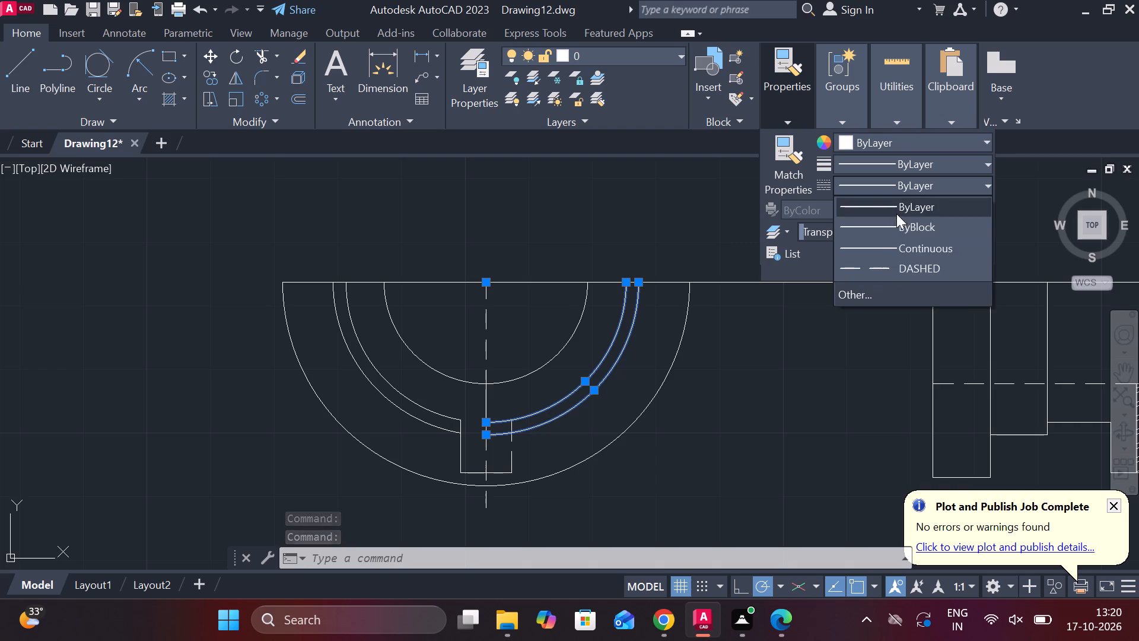
click(894, 264)
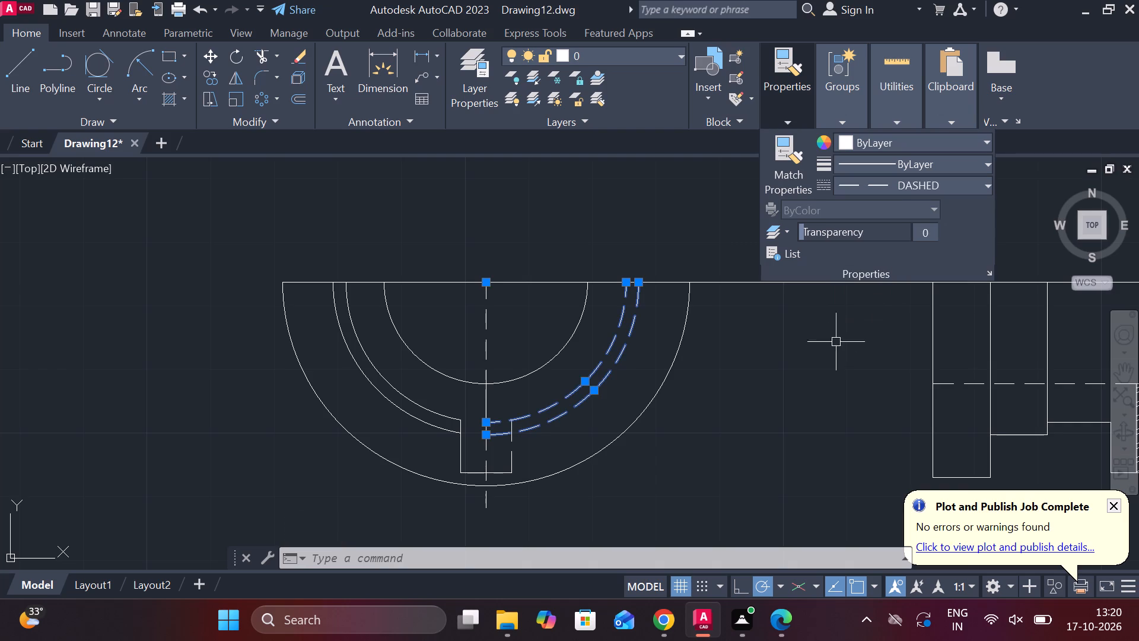
key(Escape)
Draw a short vertical line on the centre line between the two closely spaced arcs in the upper half-round view.
scroll(815, 364, down, 1)
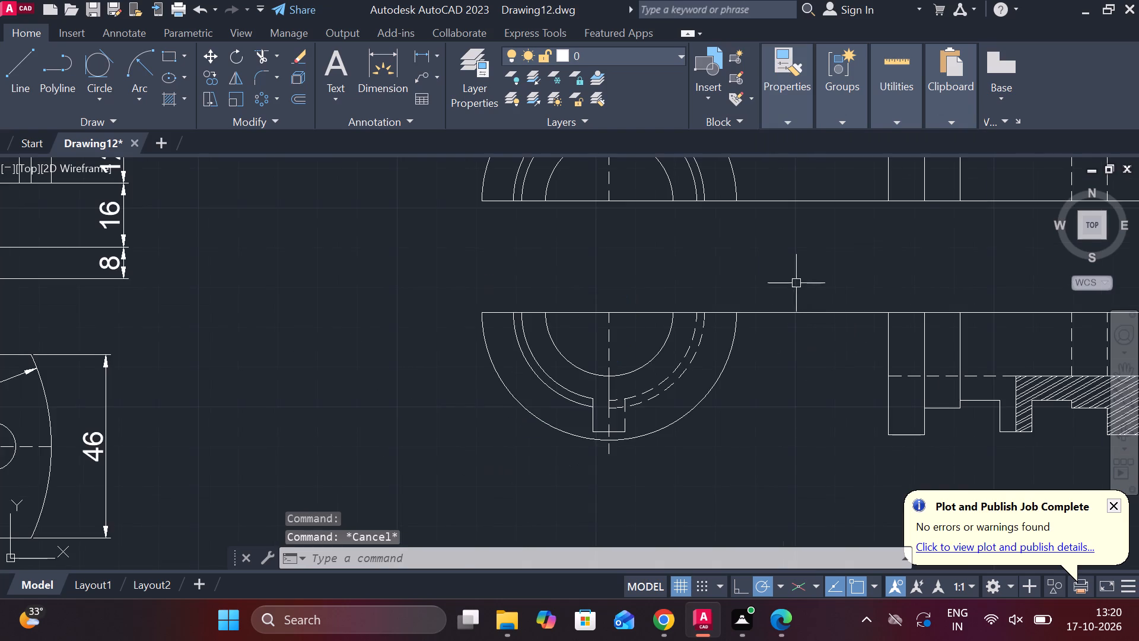
middle_drag(796, 281, 816, 351)
middle_drag(796, 320, 784, 385)
scroll(663, 279, up, 1)
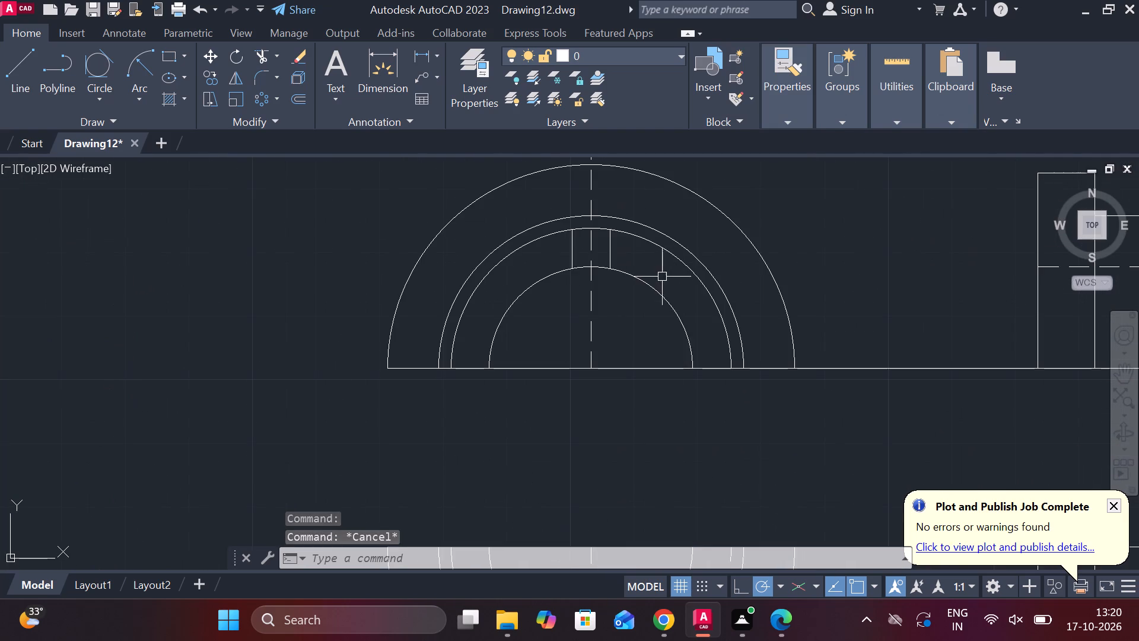
scroll(637, 286, up, 1)
middle_drag(625, 315, 644, 396)
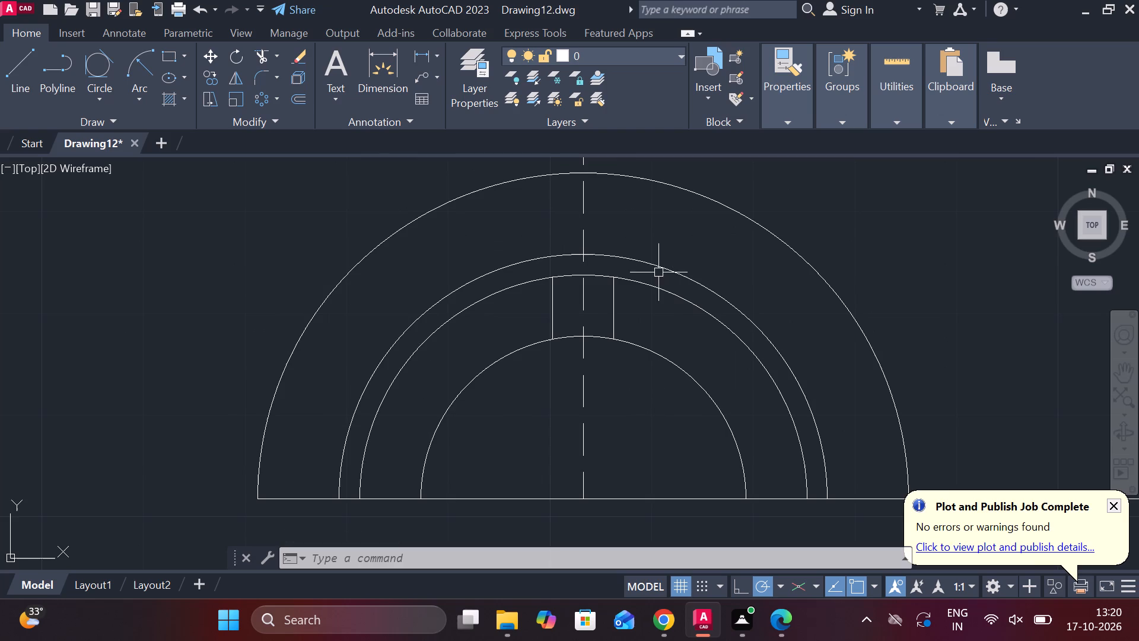
scroll(625, 284, up, 1)
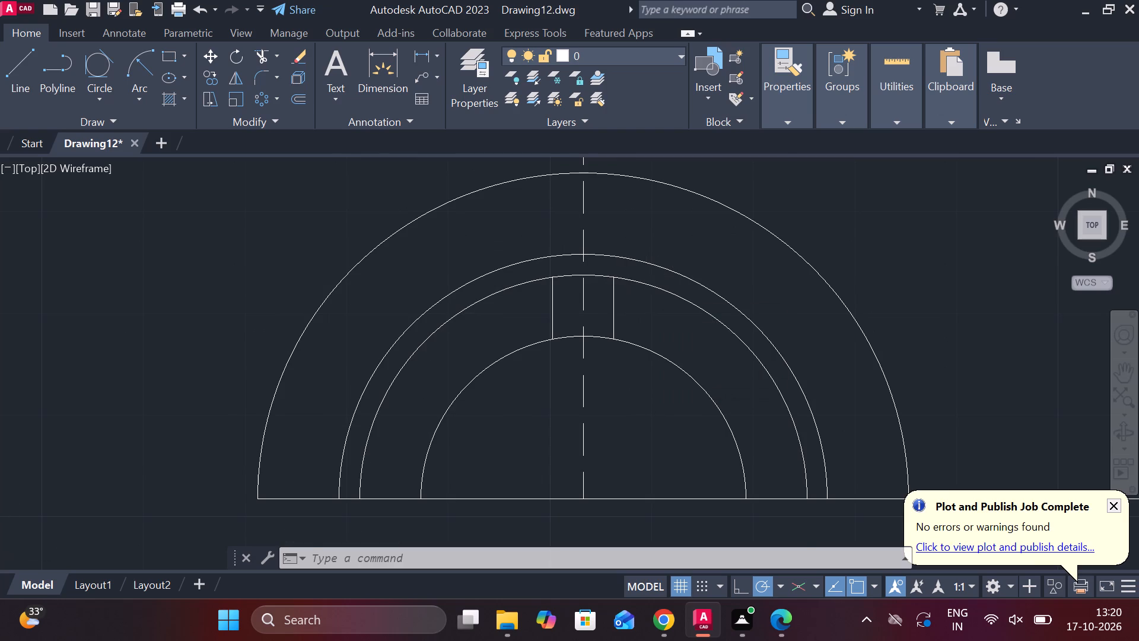
key(l)
key(Return)
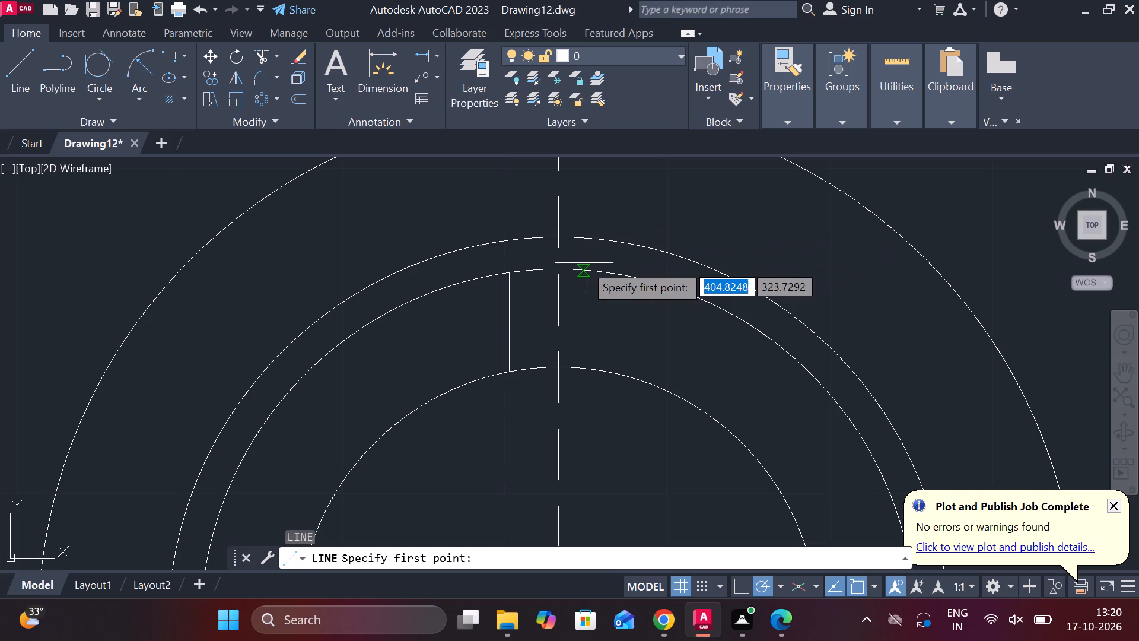
click(557, 271)
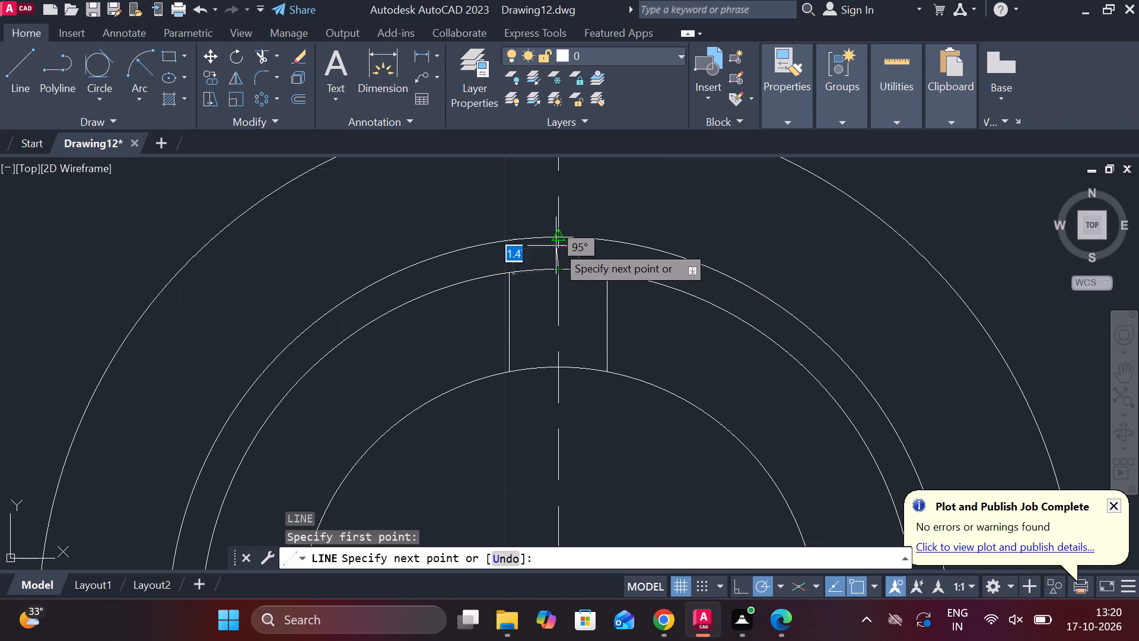
click(556, 242)
key(Escape)
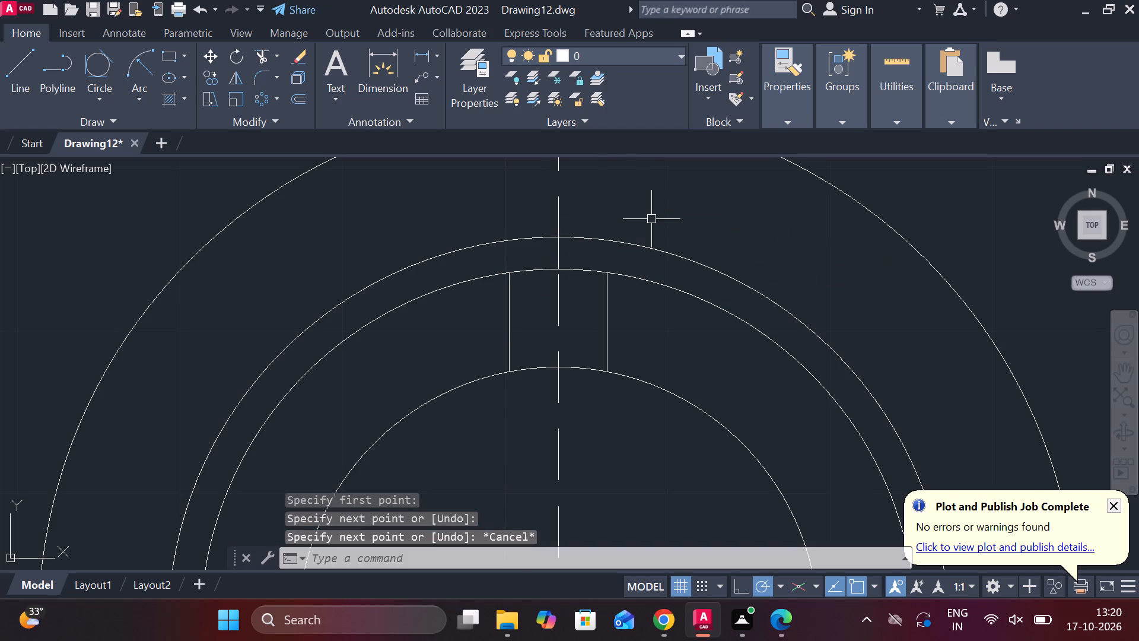
Draw a vertical line along the centre line from the outer closely spaced arc to the innermost arc in the upper half-round view.
scroll(651, 219, down, 1)
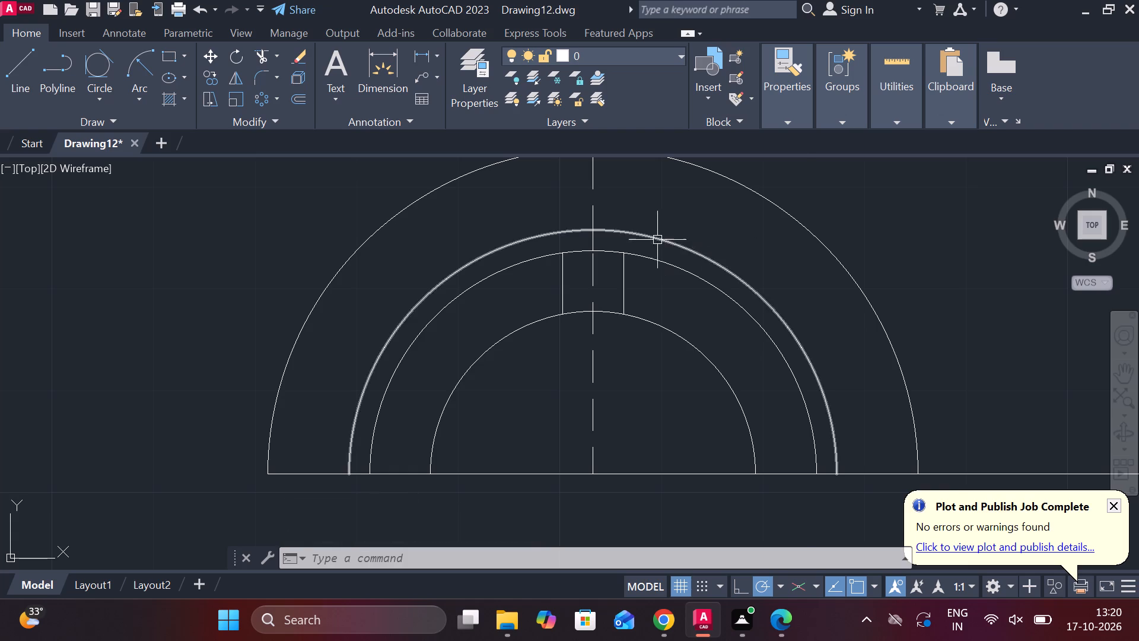
scroll(657, 240, up, 1)
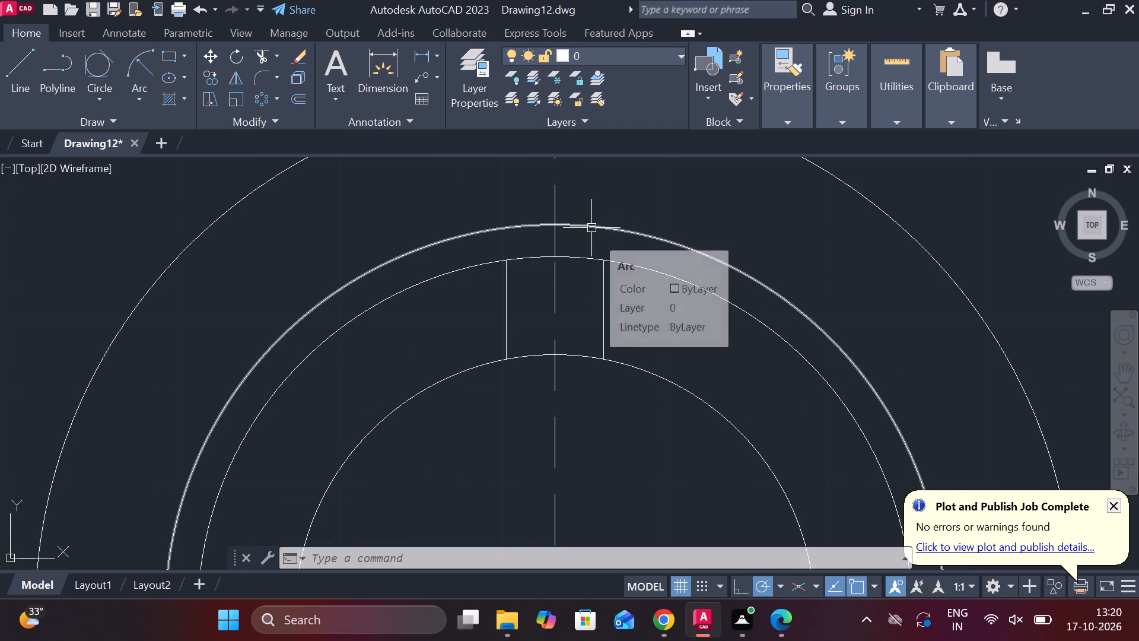
scroll(591, 228, down, 2)
scroll(617, 334, down, 1)
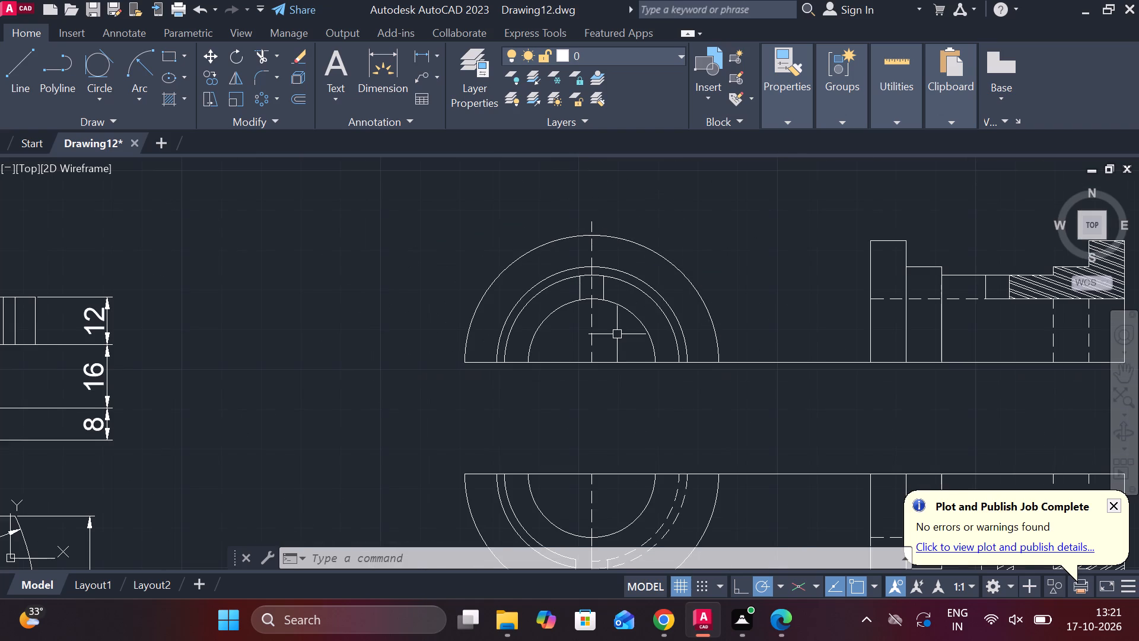
middle_drag(629, 382, 616, 346)
middle_drag(625, 351, 631, 393)
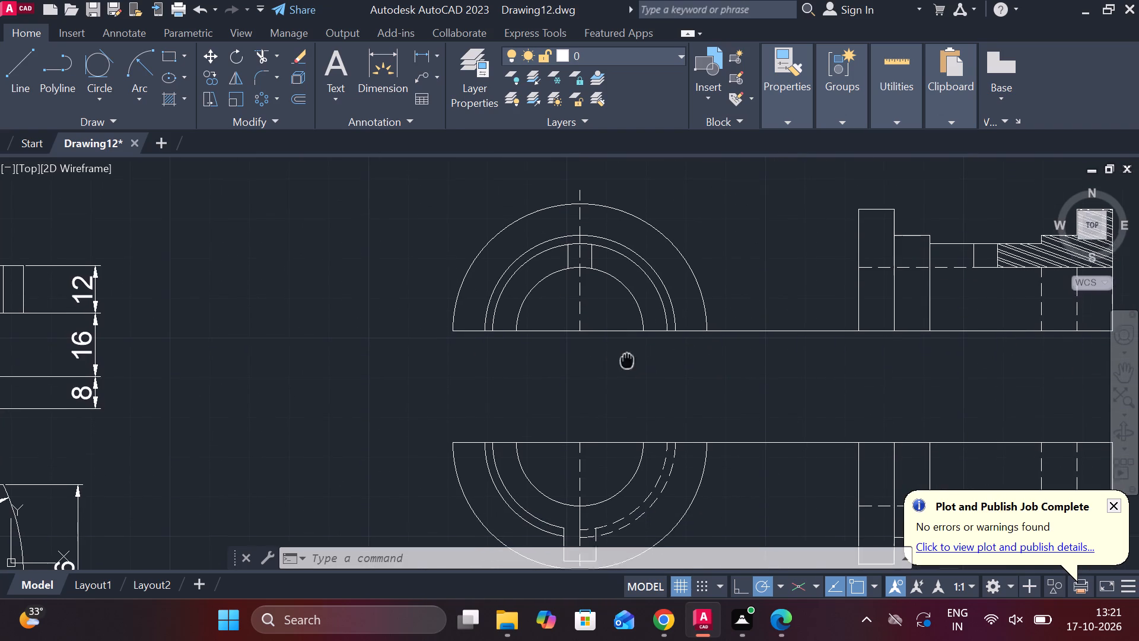
middle_drag(631, 393, 631, 412)
scroll(616, 323, up, 2)
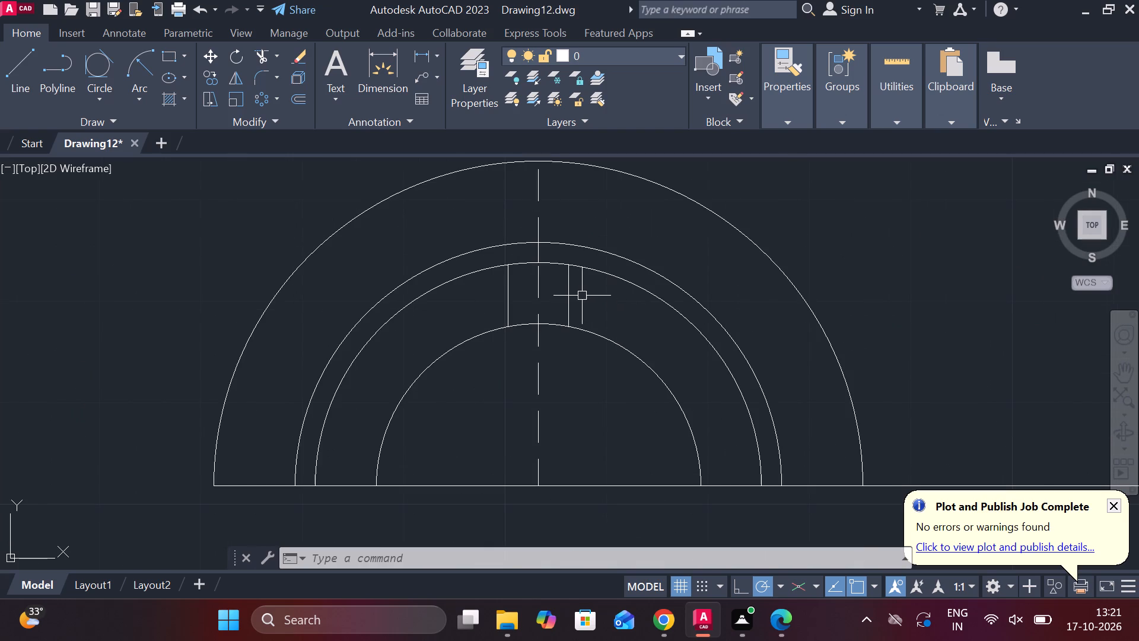
scroll(582, 295, up, 1)
key(l)
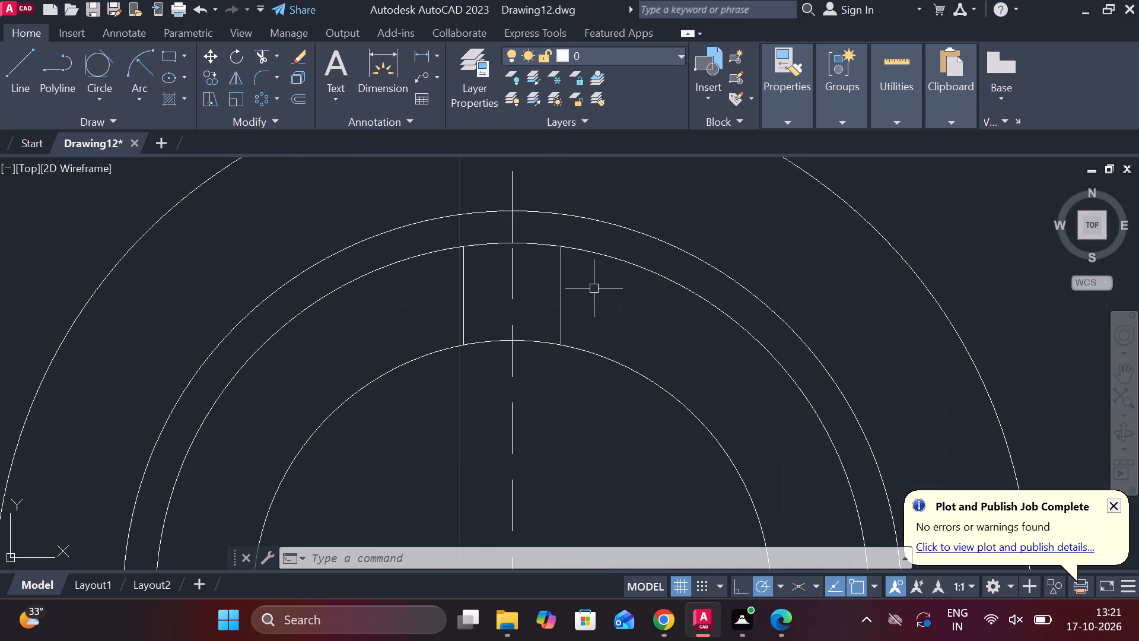
key(Return)
click(511, 214)
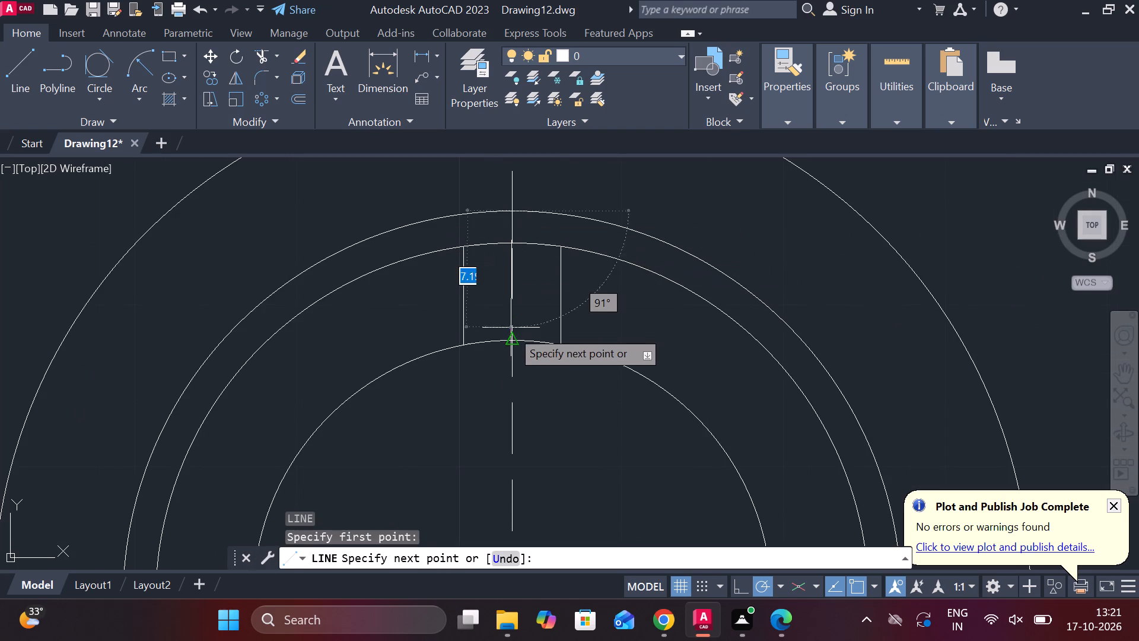
click(511, 342)
key(Escape)
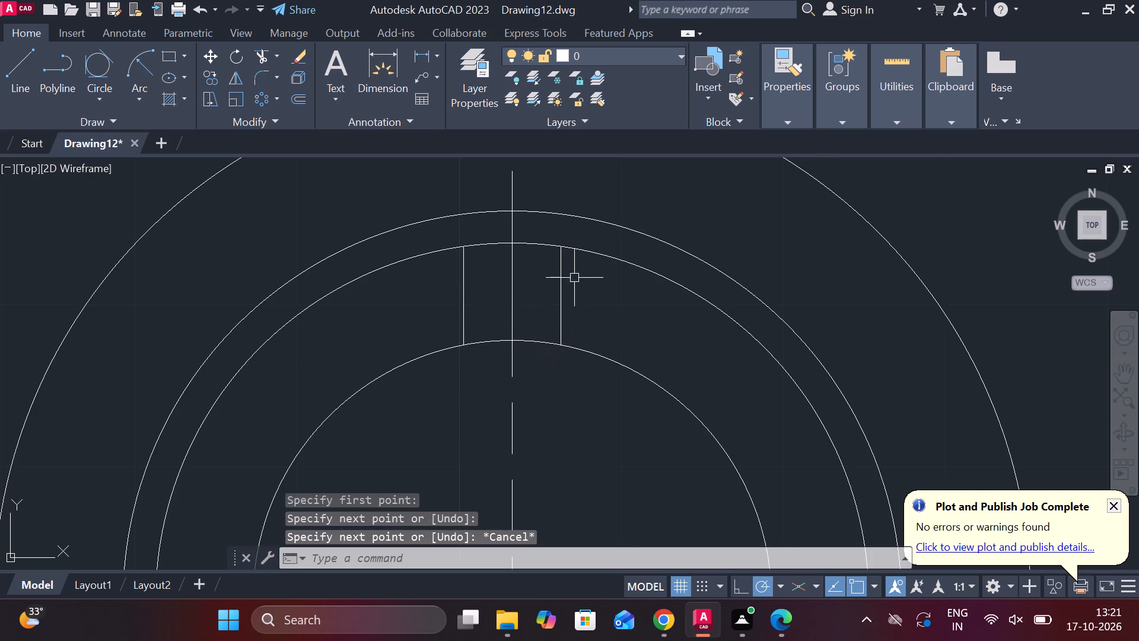
key(Escape)
Trim the two closely spaced arcs just past the centre line on their right side in the upper half-round view.
text(TR)
key(space)
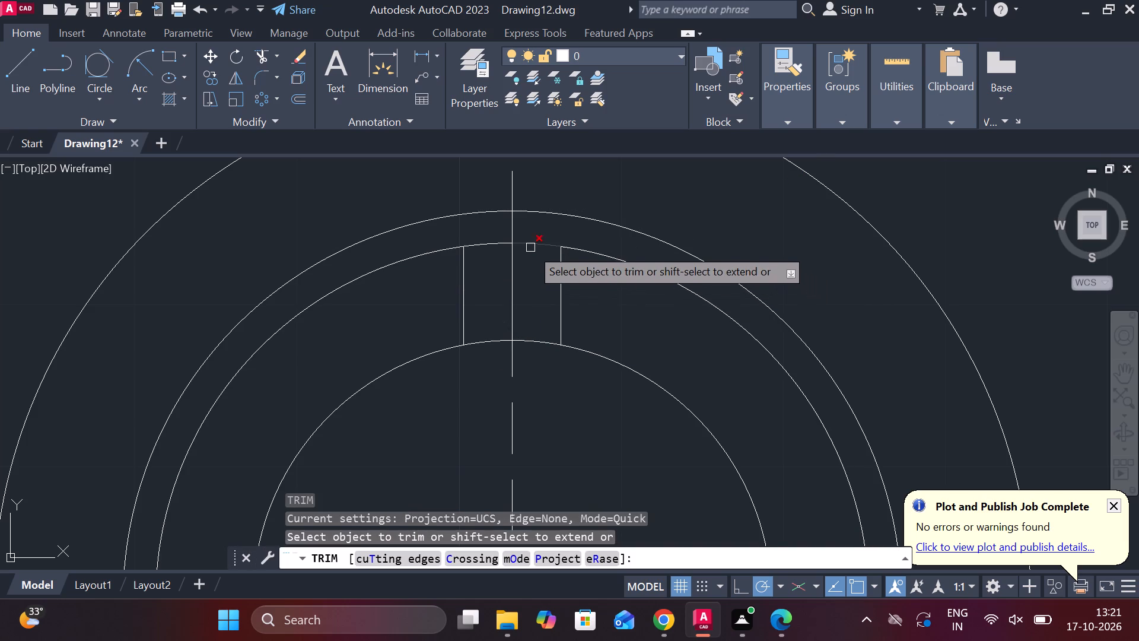
click(527, 245)
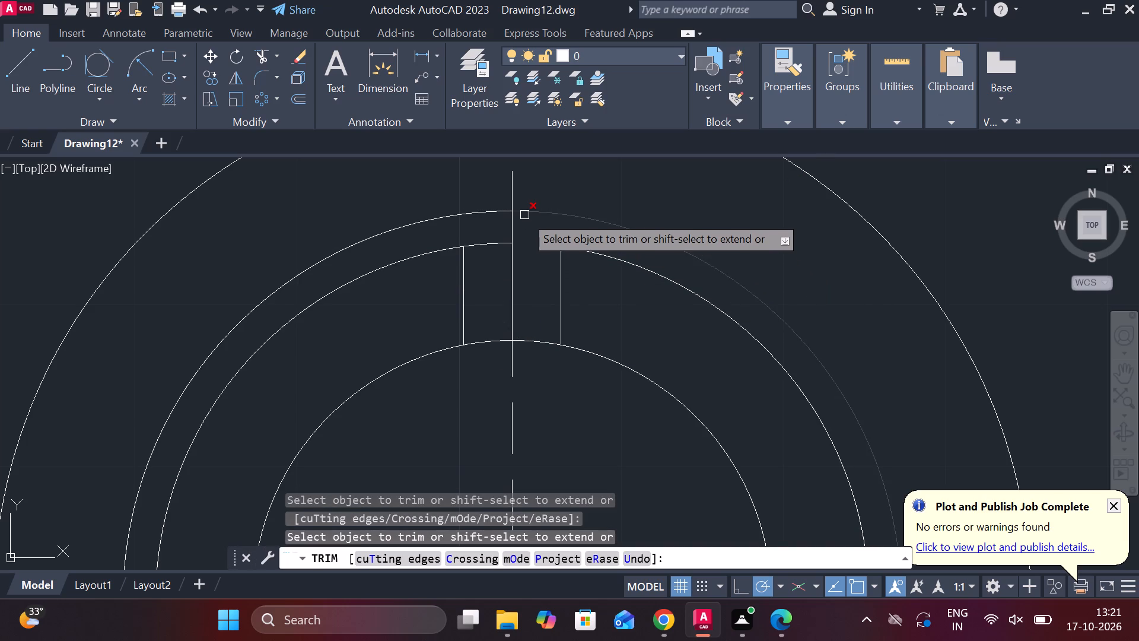
click(524, 215)
key(Escape)
scroll(619, 211, down, 1)
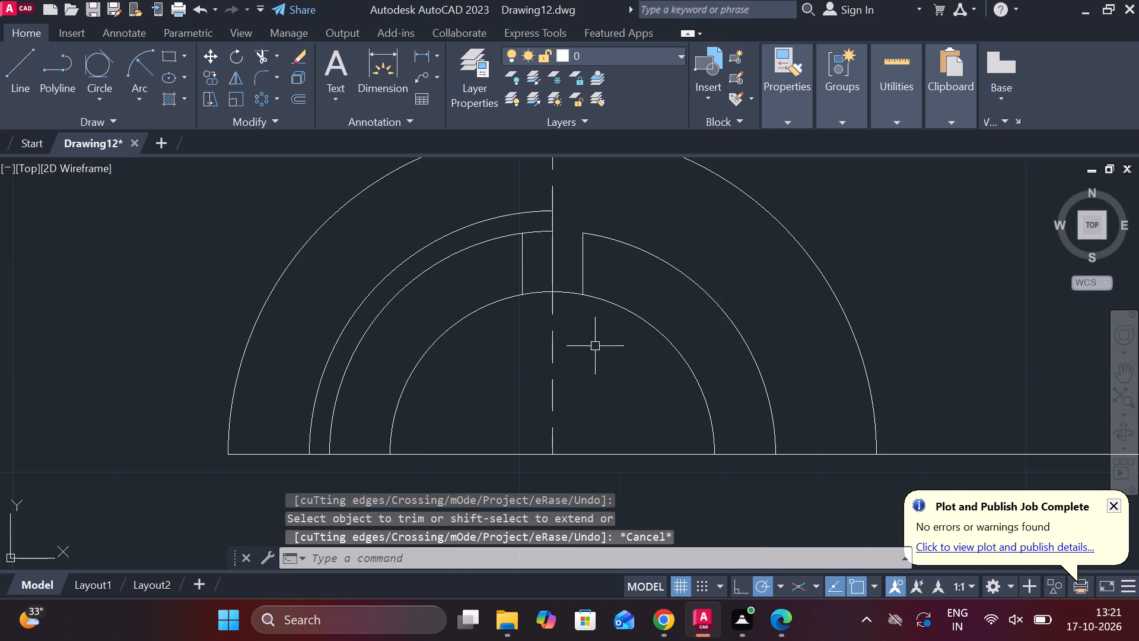
Redraw the outer closely spaced arc's right half with a radius 24 circle centred on the base line, trimming away its other portions.
text(C)
key(space)
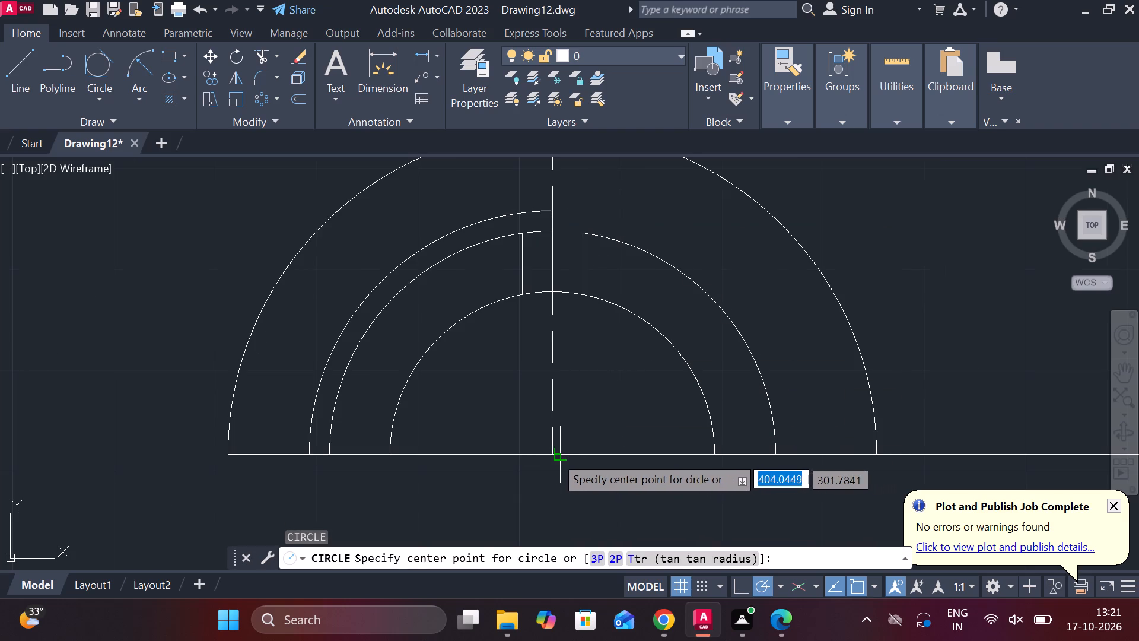
click(548, 453)
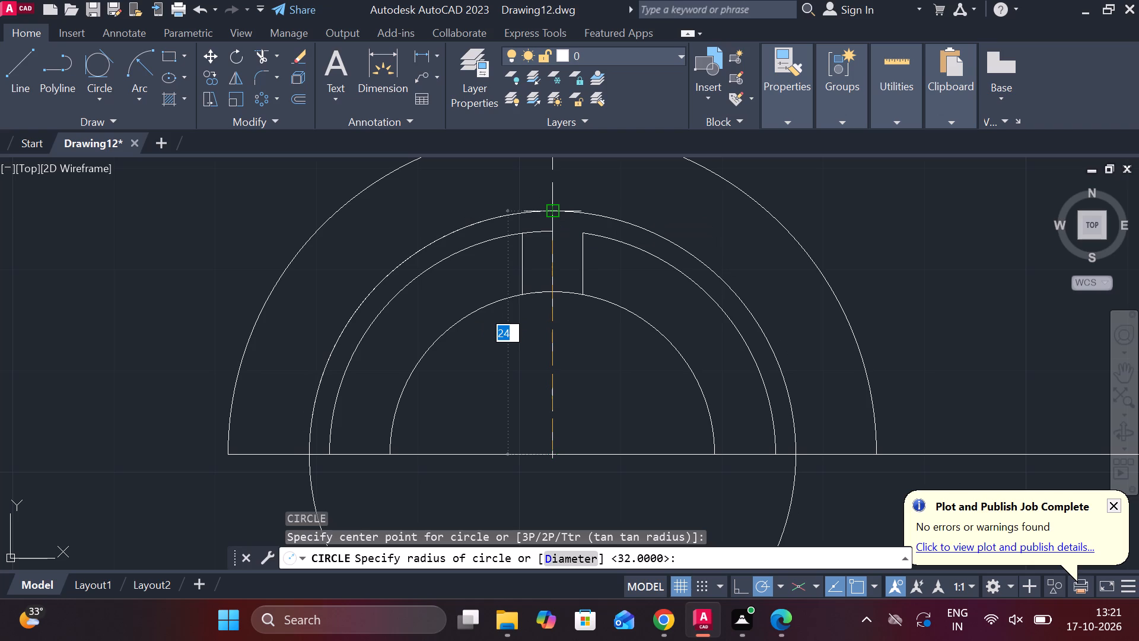
click(548, 208)
middle_drag(577, 285, 577, 246)
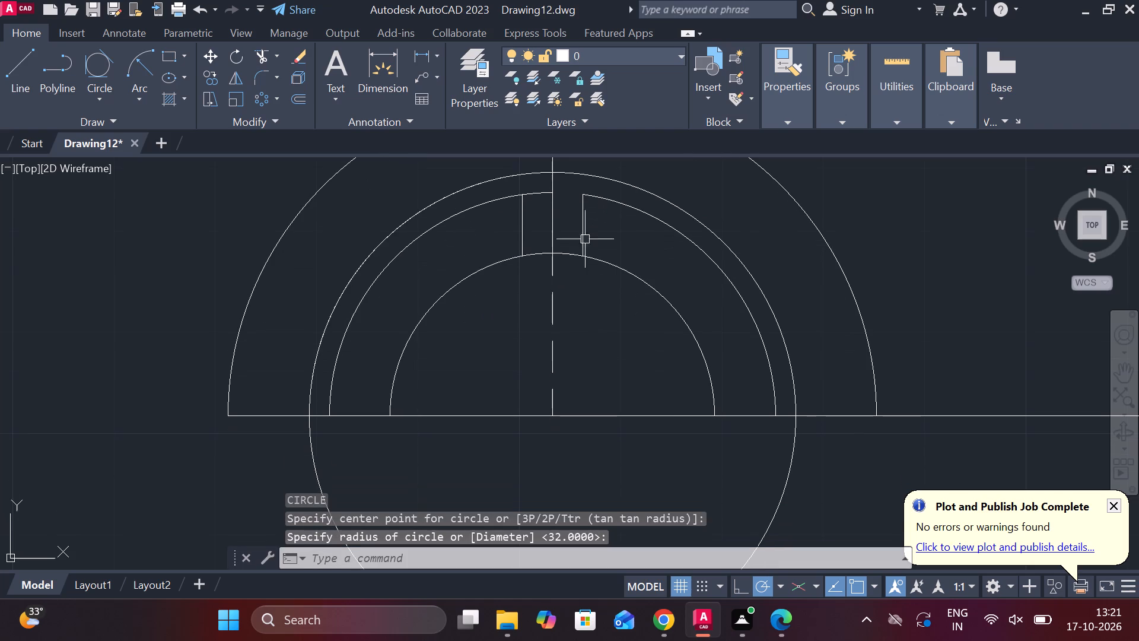
key(Escape)
text(TR)
key(space)
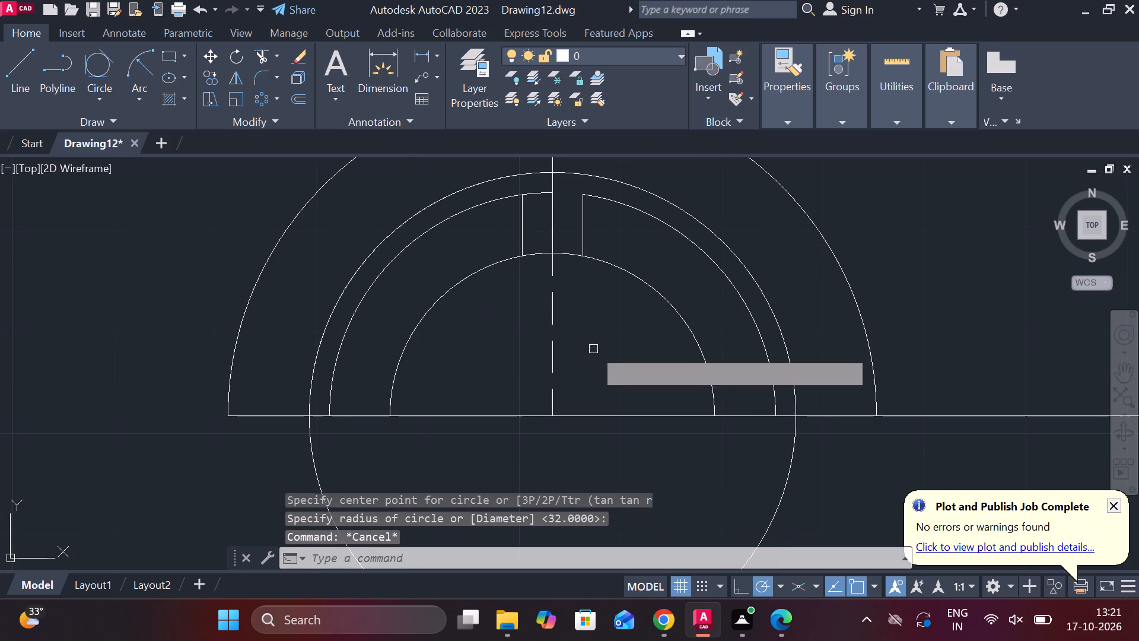
click(784, 500)
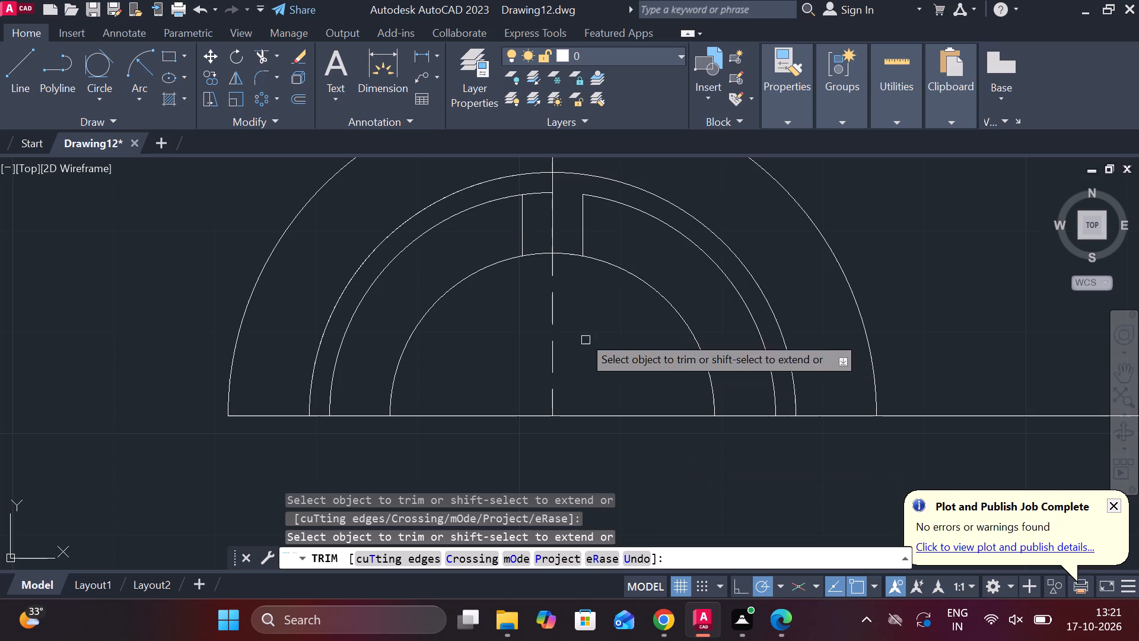
click(446, 201)
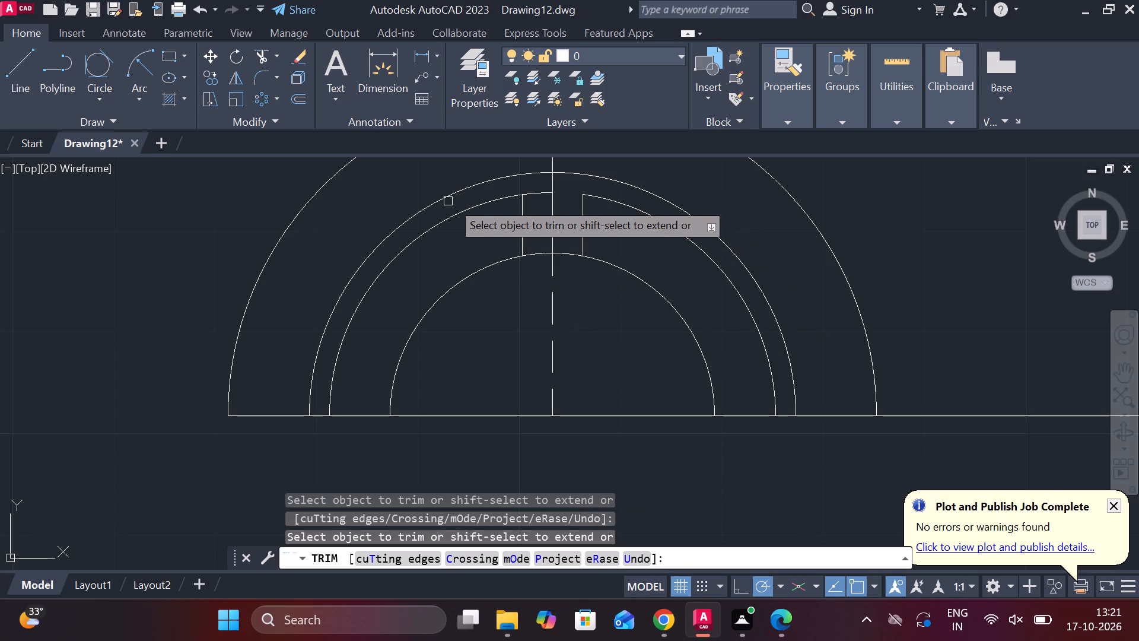
key(Escape)
middle_drag(600, 341, 604, 385)
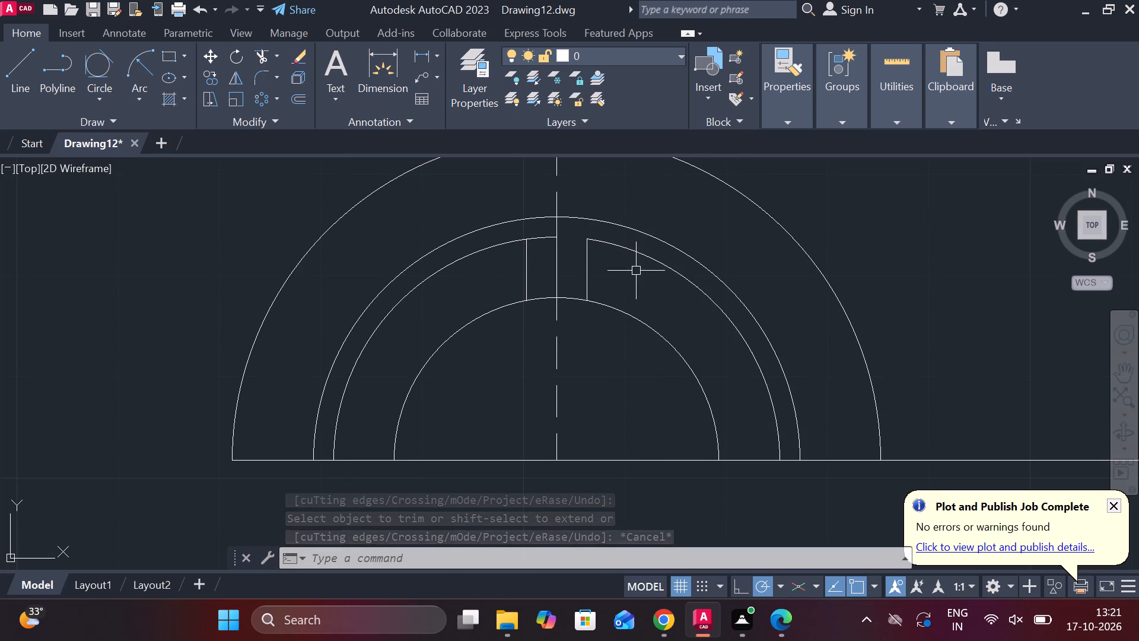
Extend the right part of the inner closely spaced arc to the centre line in the upper half-round view.
text(EX)
key(space)
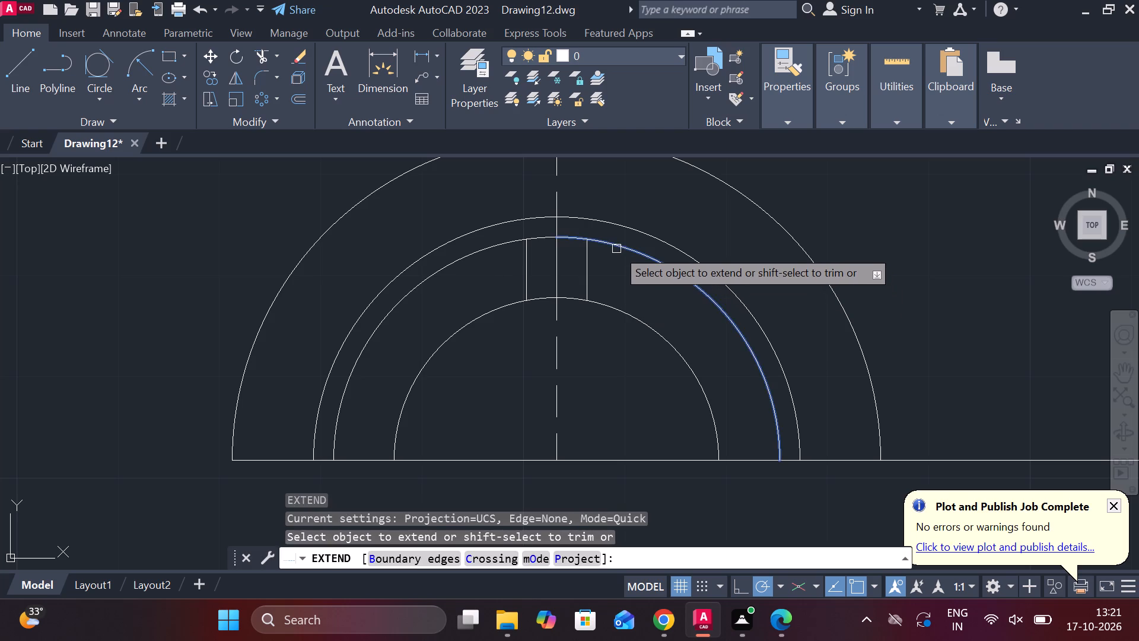
click(616, 249)
key(Escape)
Set the right halves of the two closely spaced arcs in the upper half-round view to the DASHED linetype.
click(577, 236)
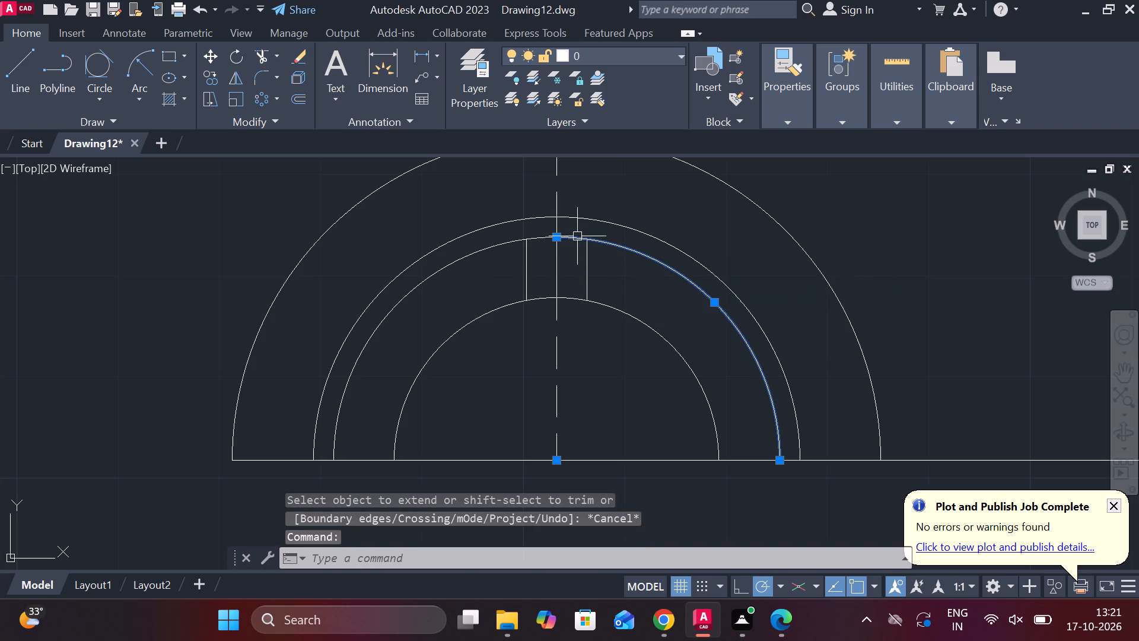
click(599, 221)
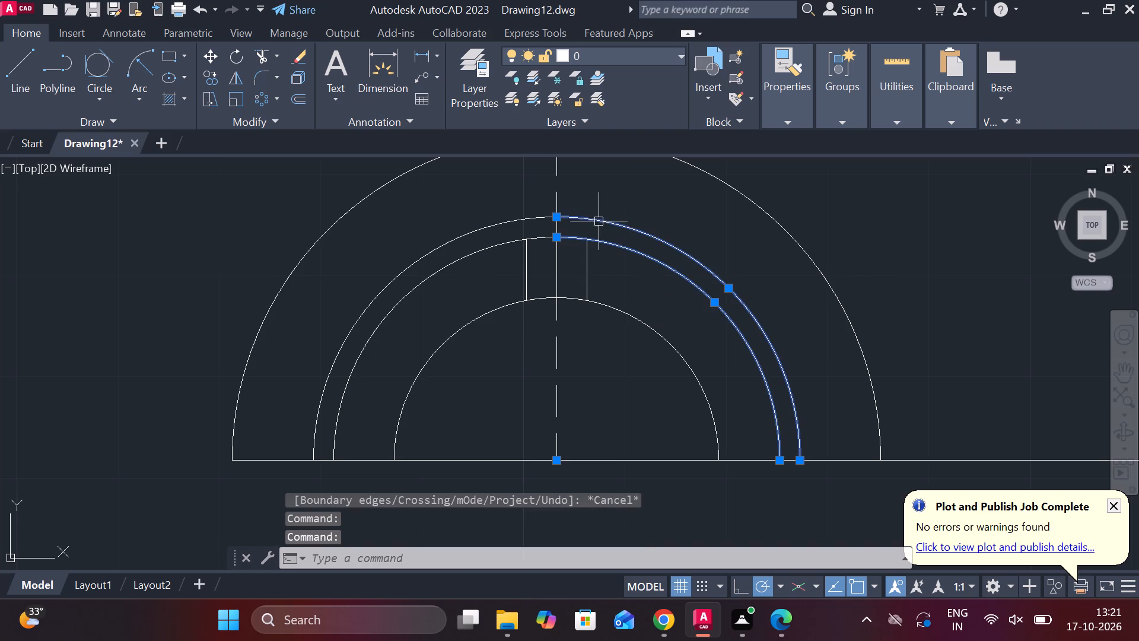
click(777, 113)
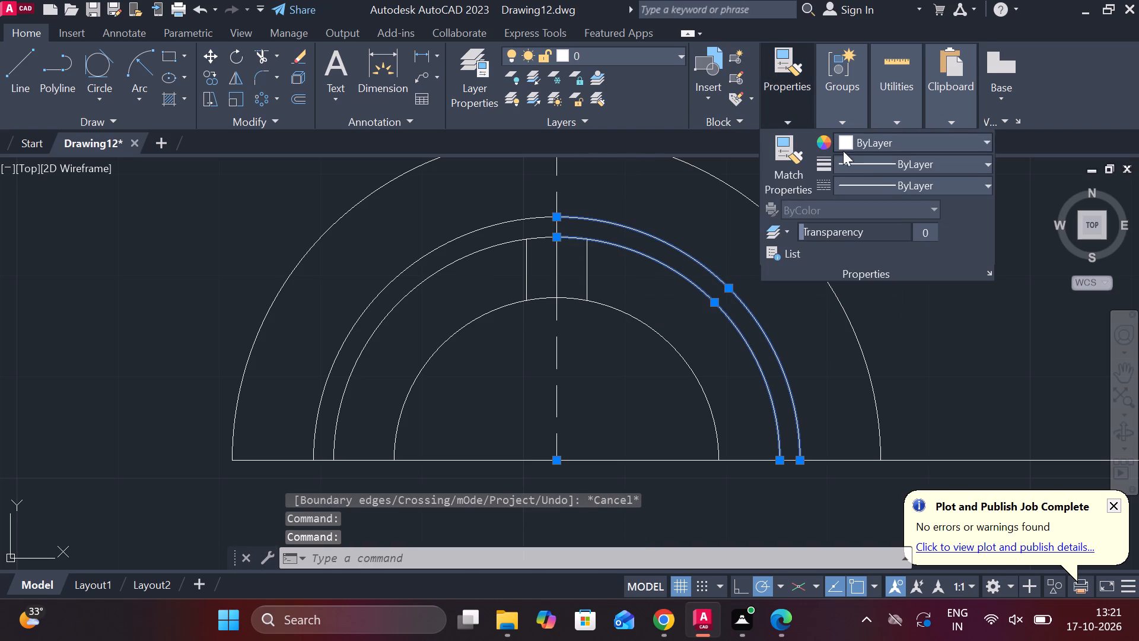
click(879, 181)
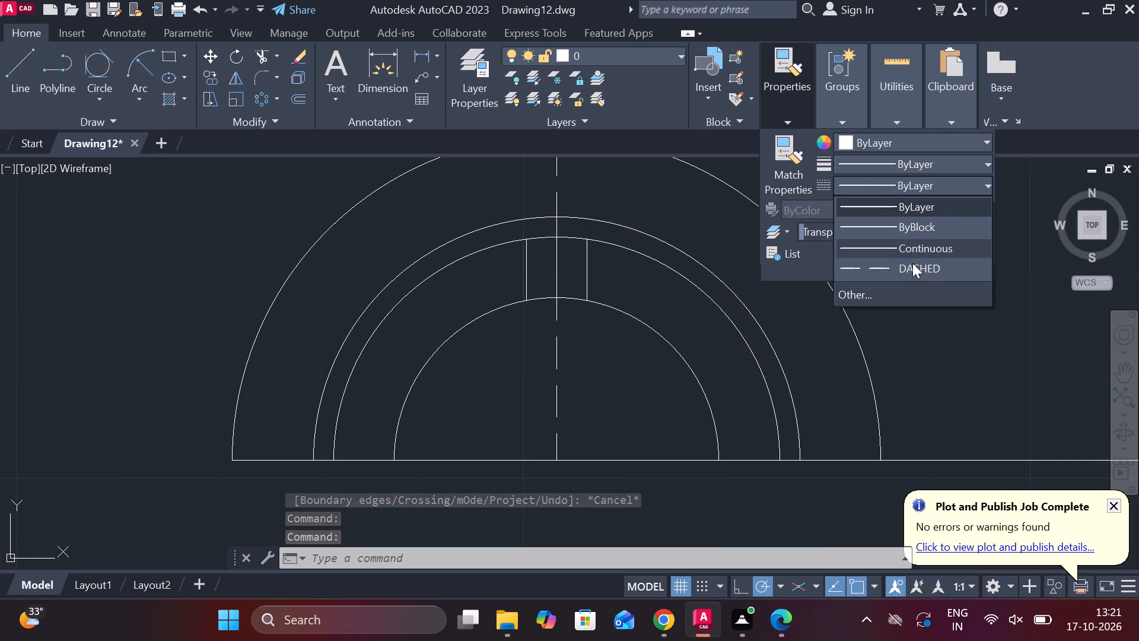
click(904, 272)
key(Escape)
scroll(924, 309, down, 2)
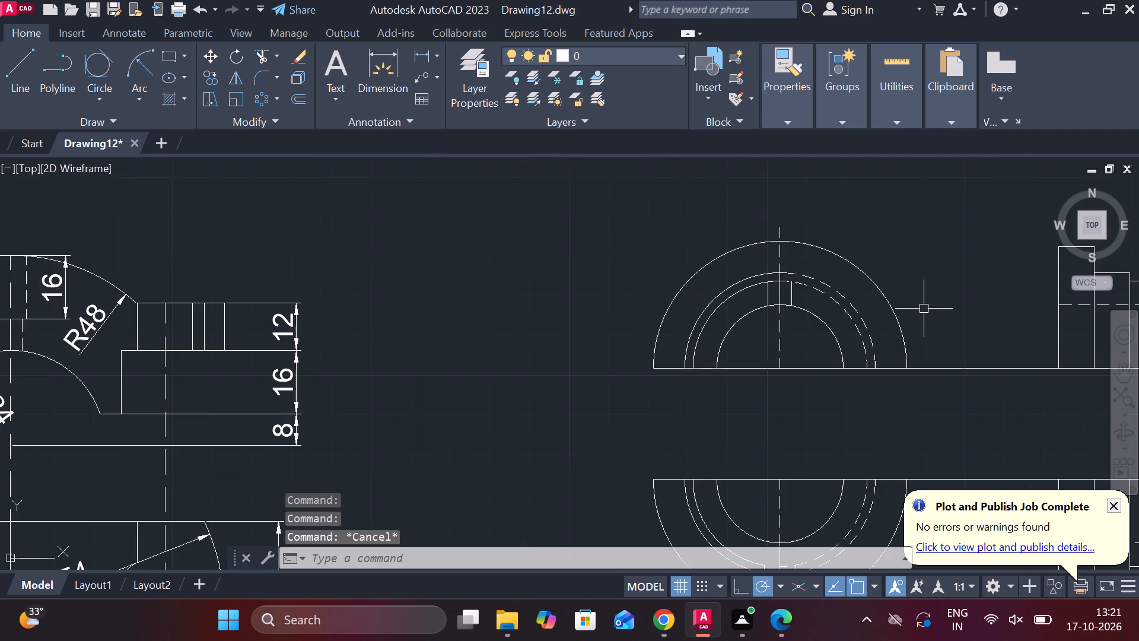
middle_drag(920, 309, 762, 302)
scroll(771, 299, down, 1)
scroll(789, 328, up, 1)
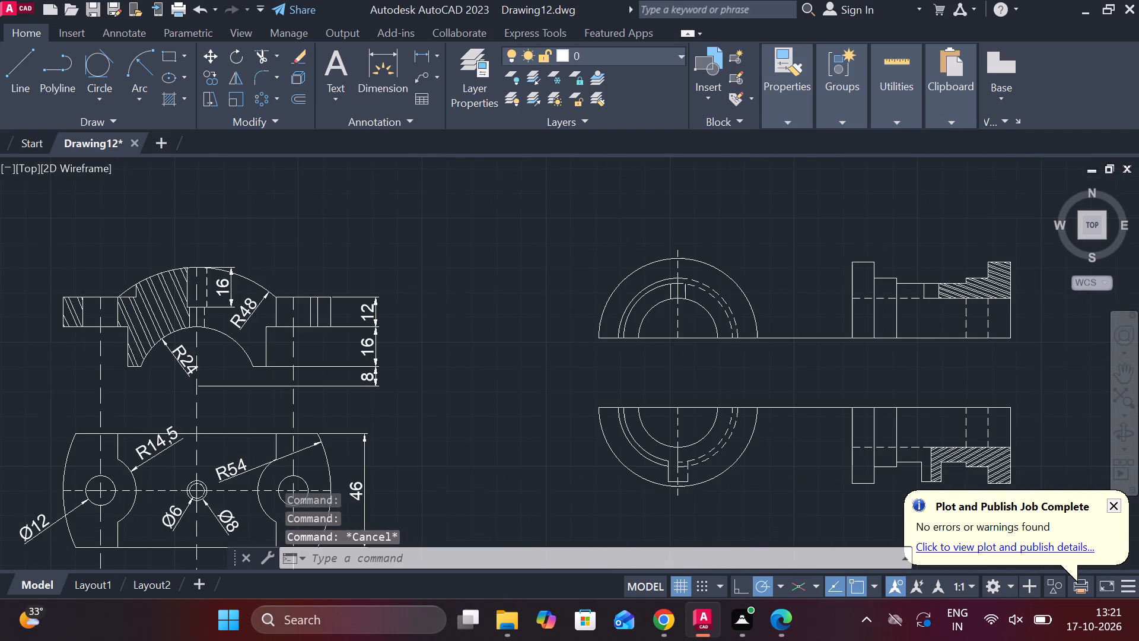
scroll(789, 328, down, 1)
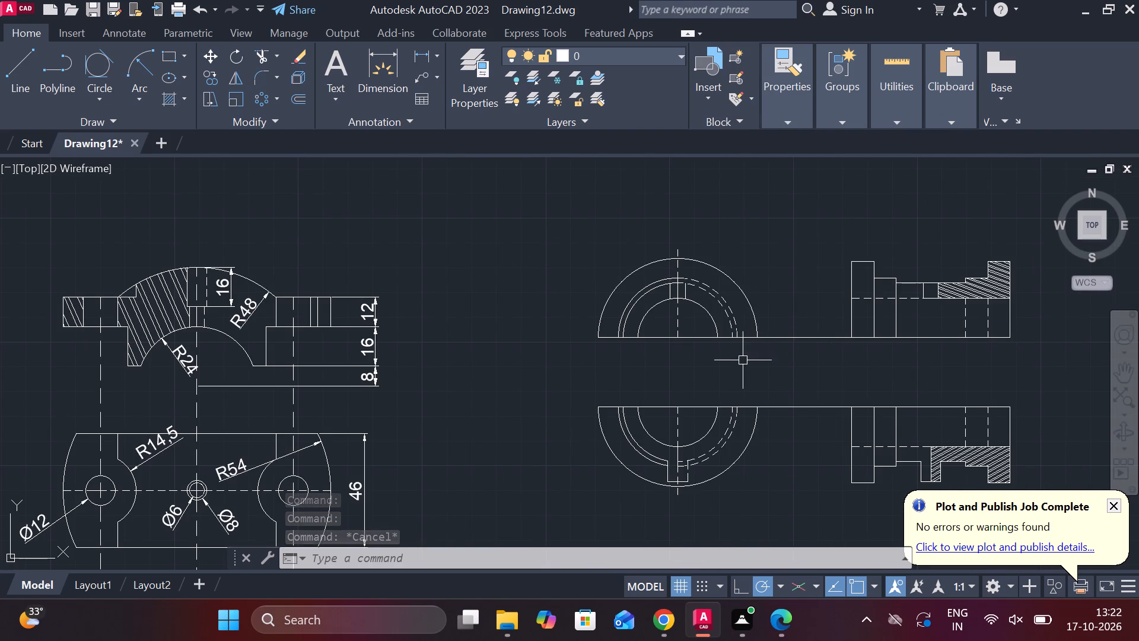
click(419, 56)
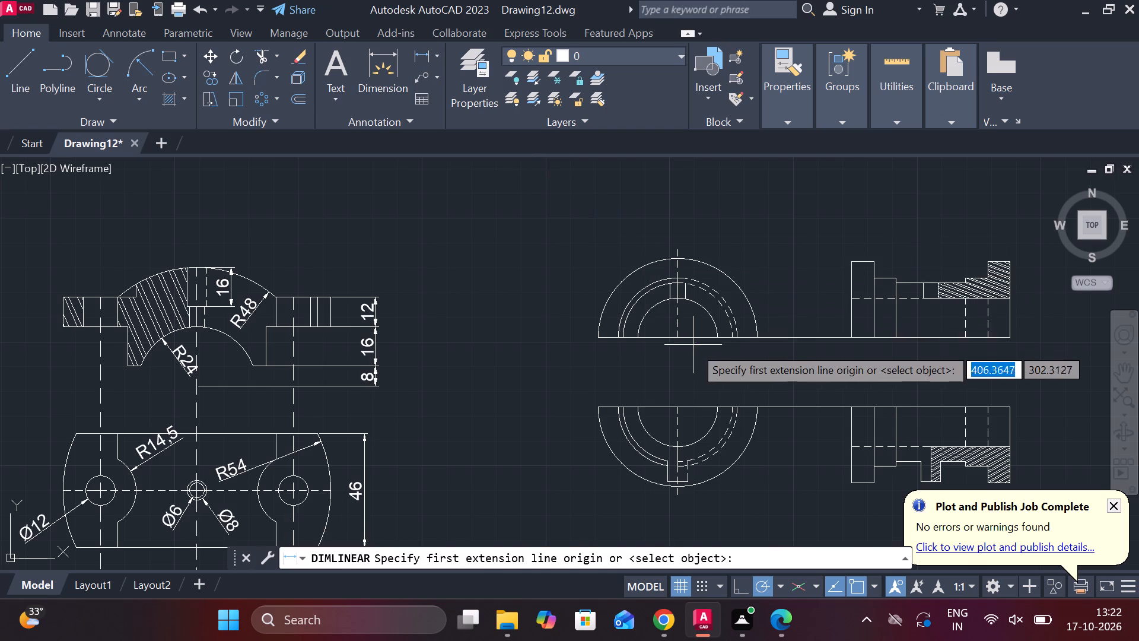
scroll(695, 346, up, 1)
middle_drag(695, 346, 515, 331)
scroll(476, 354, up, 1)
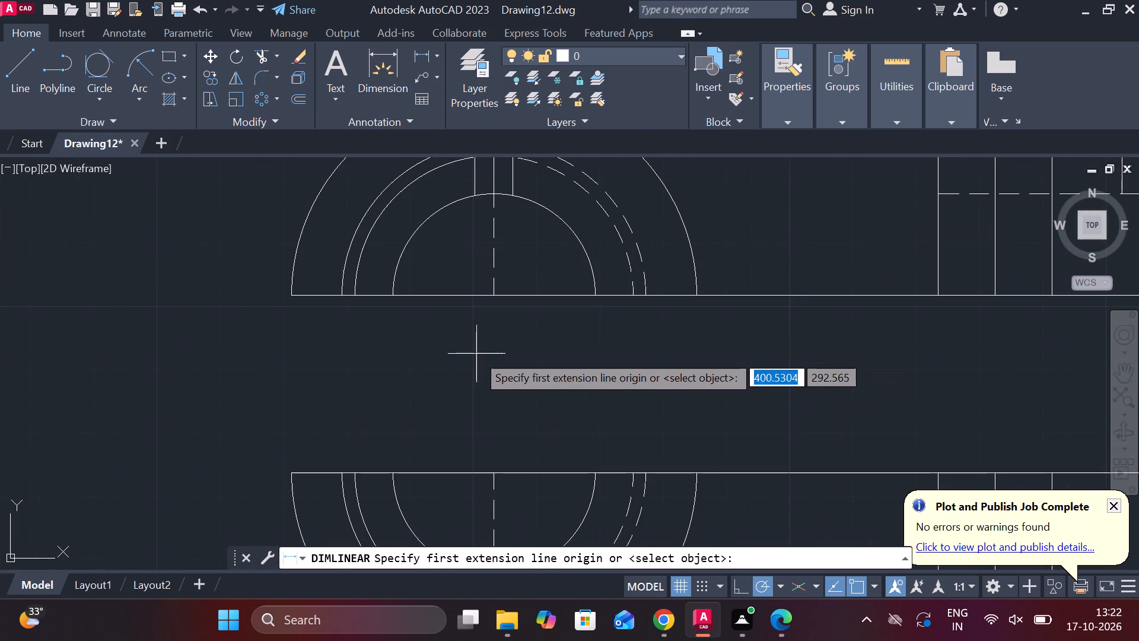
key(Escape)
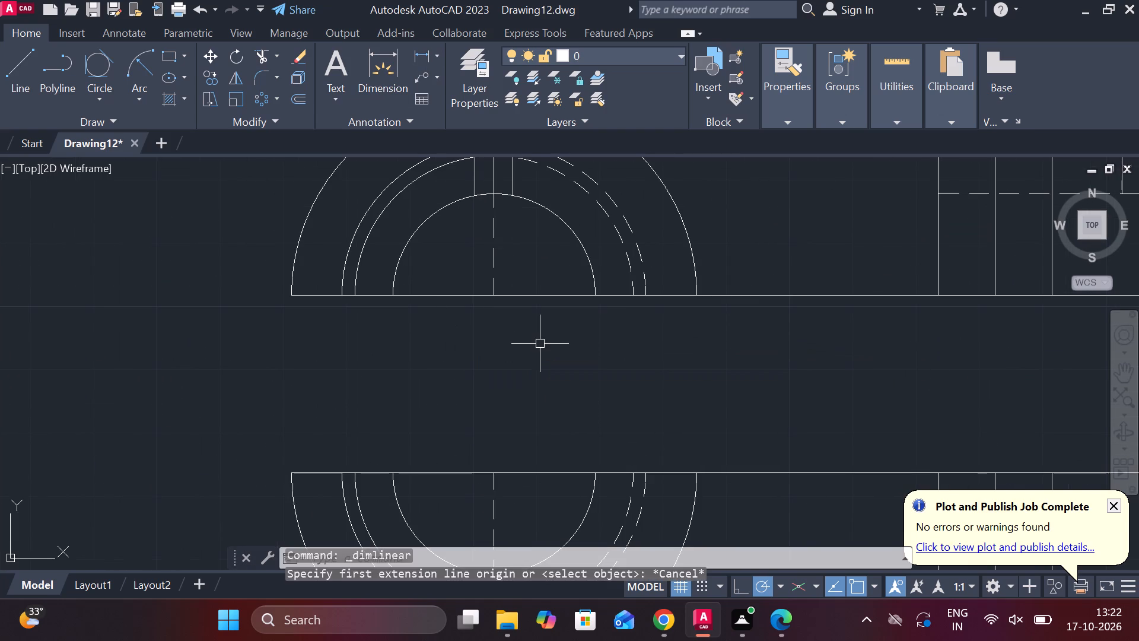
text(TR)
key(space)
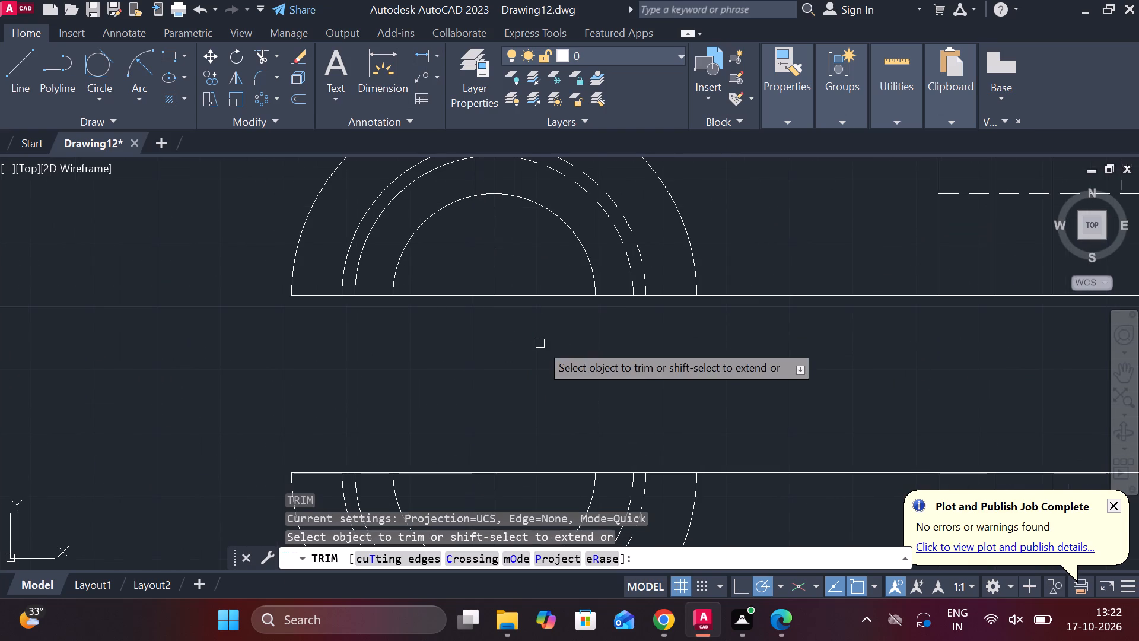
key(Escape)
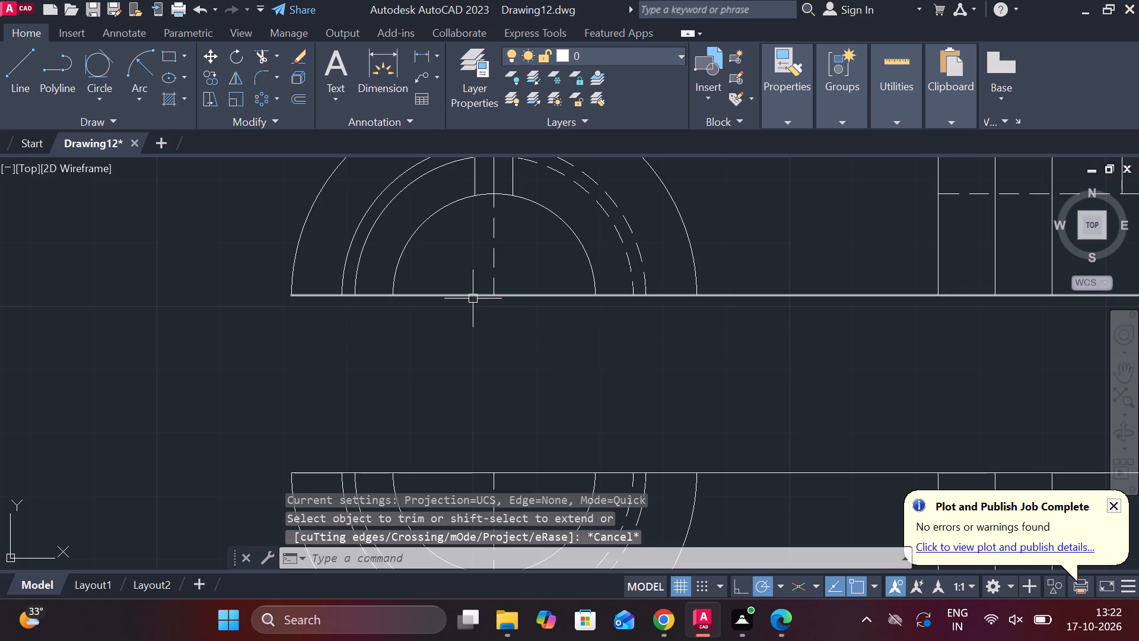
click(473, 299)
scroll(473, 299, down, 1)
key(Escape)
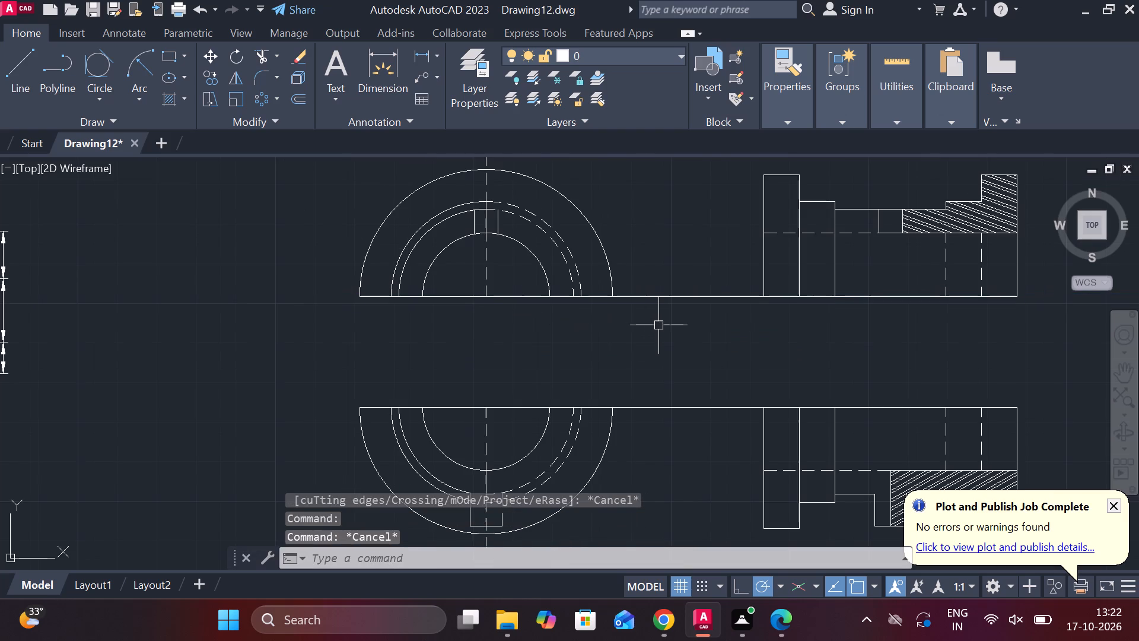
Trim away the horizontal lines connecting the half-round views to the side section views, in both the upper and lower pairs.
text(TR)
key(space)
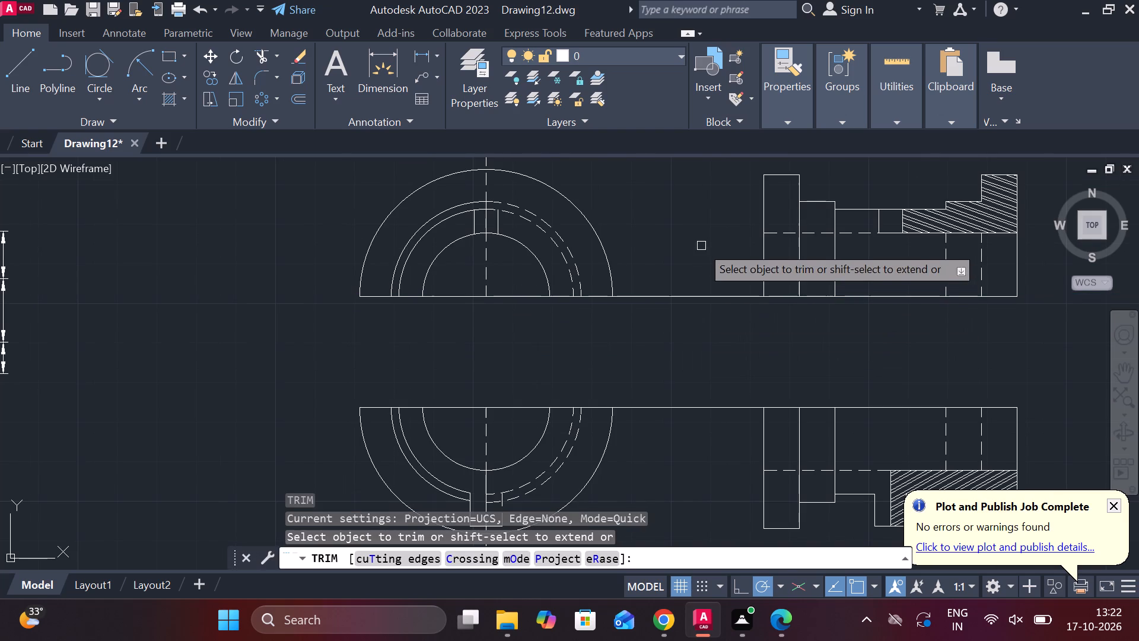
drag(696, 225, 708, 341)
drag(687, 309, 696, 450)
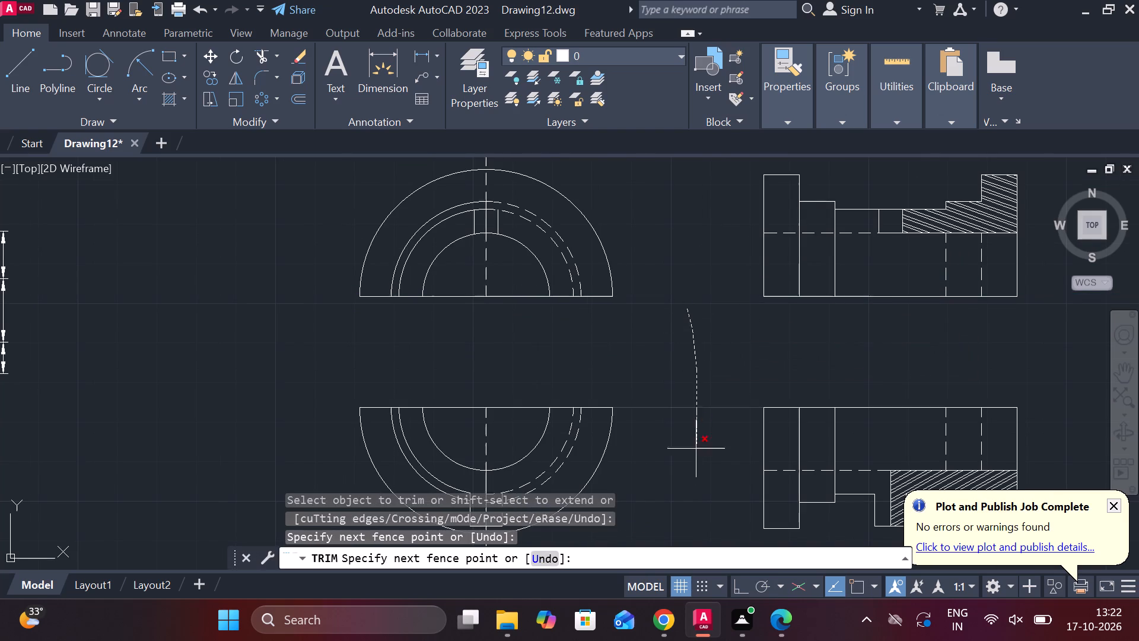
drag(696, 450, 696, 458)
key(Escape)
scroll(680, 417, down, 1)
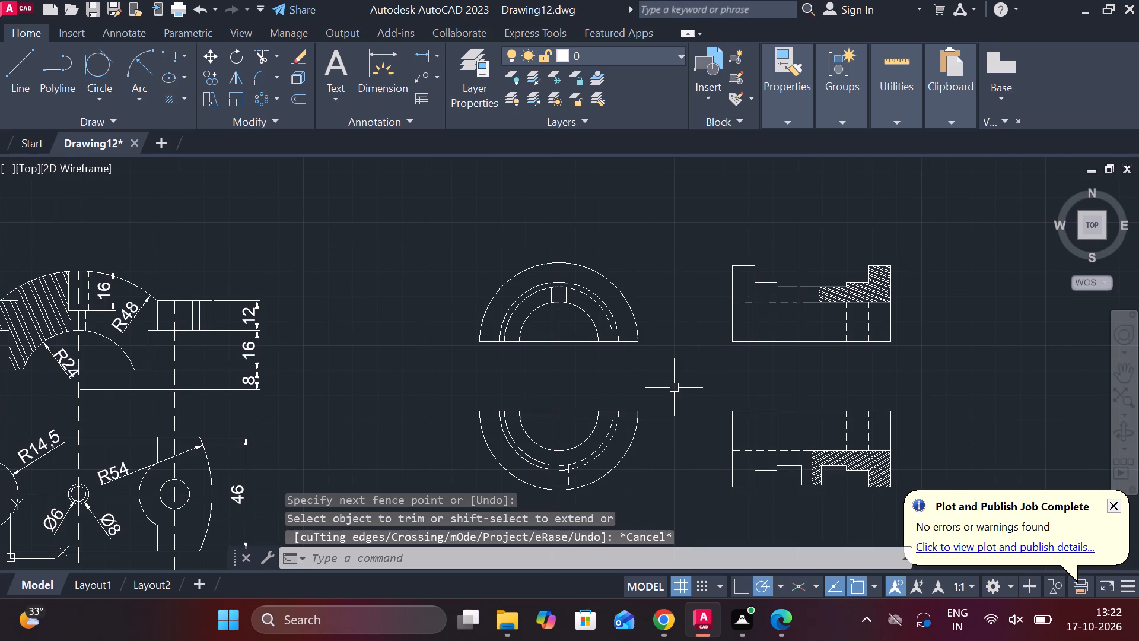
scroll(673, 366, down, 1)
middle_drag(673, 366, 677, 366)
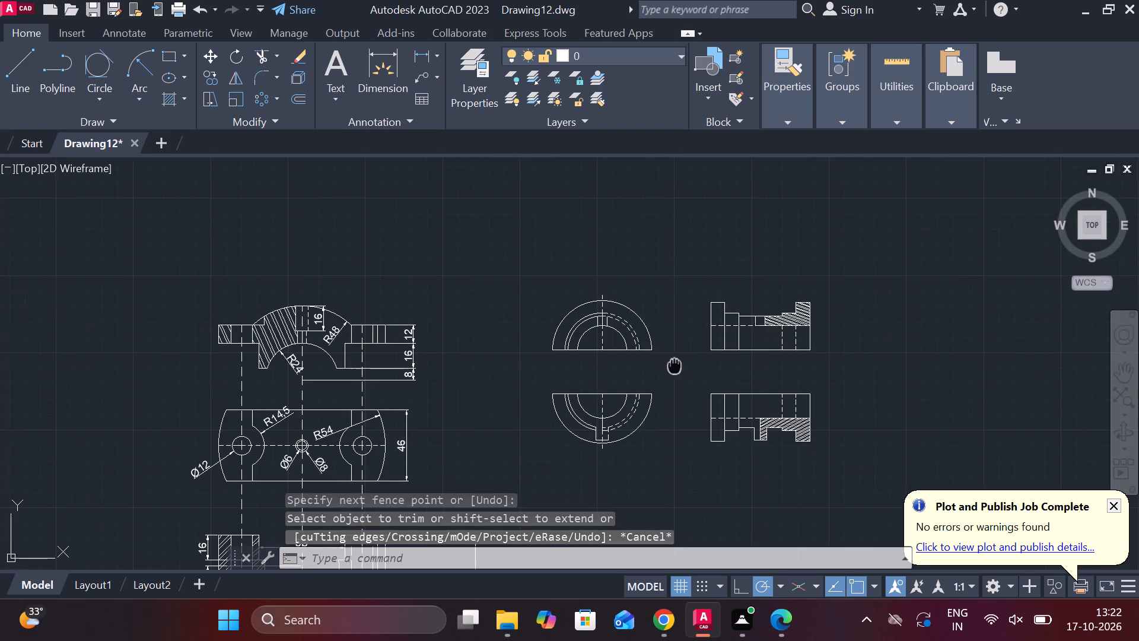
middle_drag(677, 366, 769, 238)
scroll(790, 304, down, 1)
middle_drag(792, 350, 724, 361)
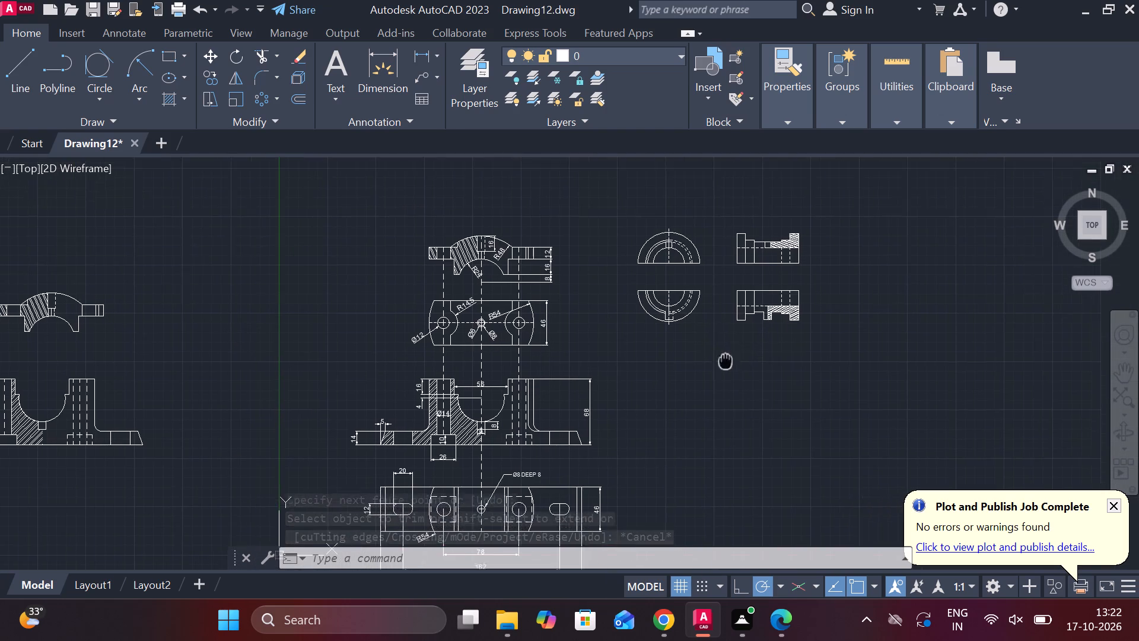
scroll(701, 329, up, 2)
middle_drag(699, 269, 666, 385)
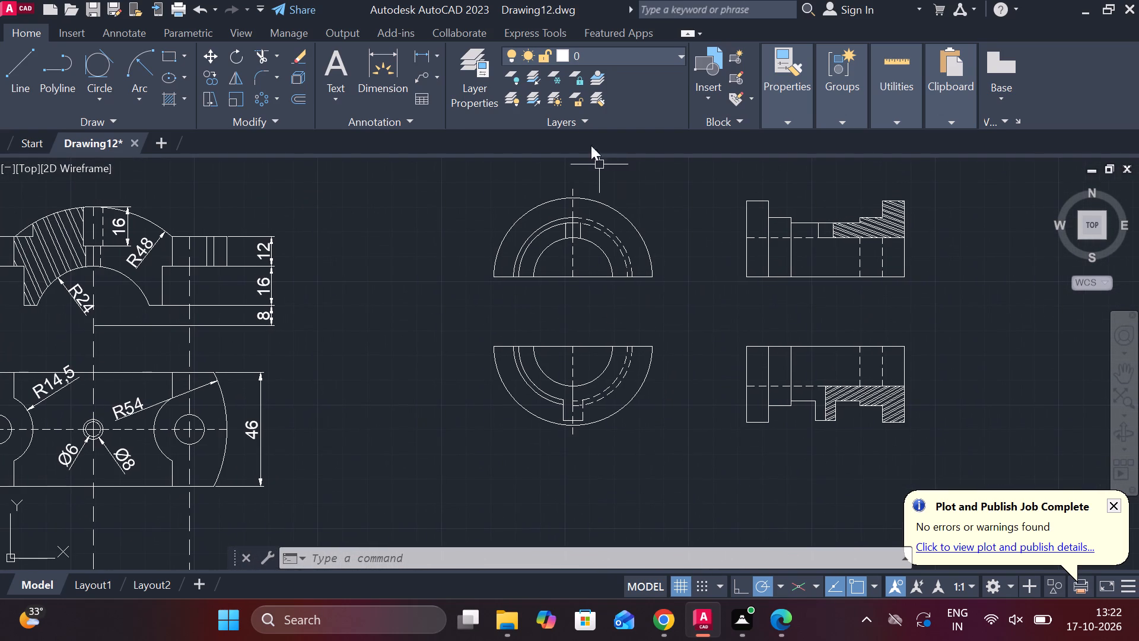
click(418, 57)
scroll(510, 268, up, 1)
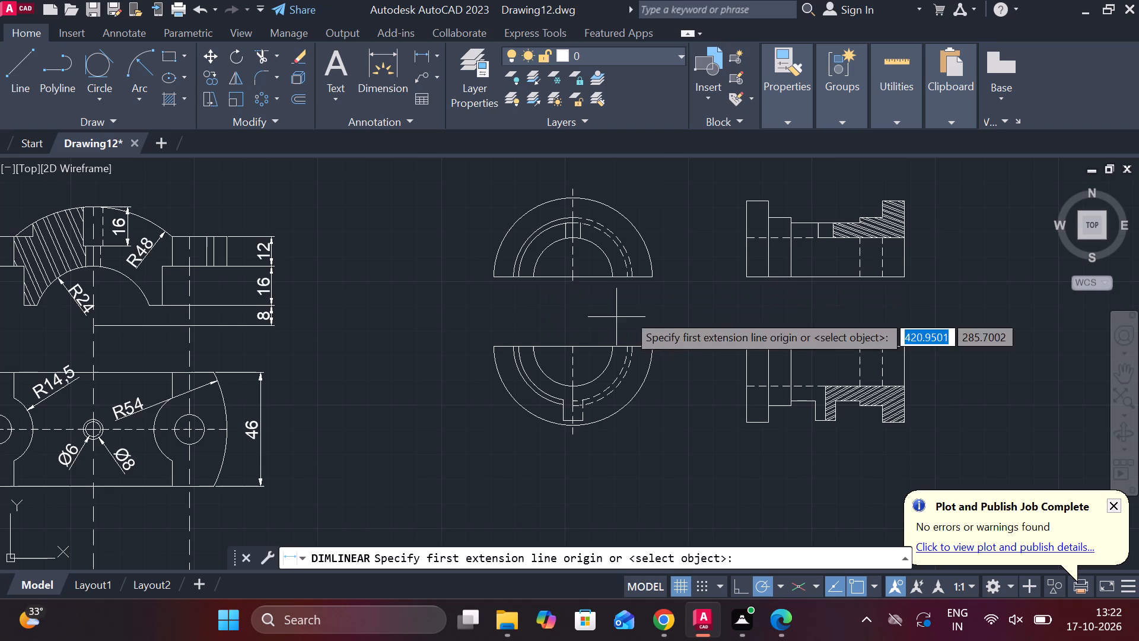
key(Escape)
Trim away the base line segments between the inner arc's ends in the upper and lower half-round views.
click(596, 276)
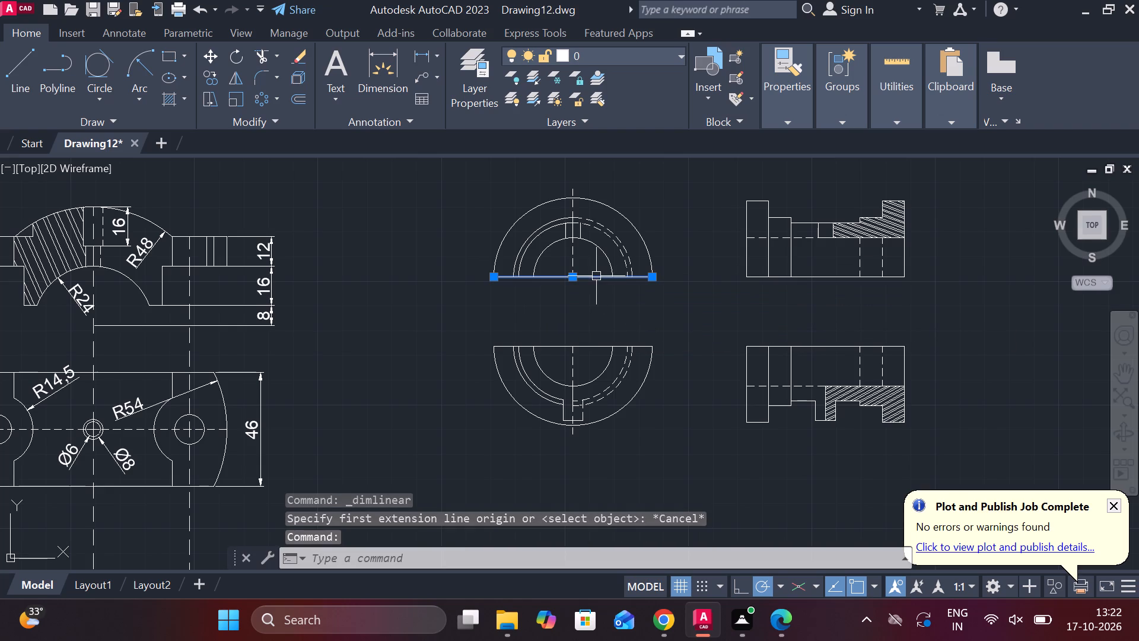
scroll(594, 292, up, 2)
middle_drag(603, 300, 597, 343)
key(Escape)
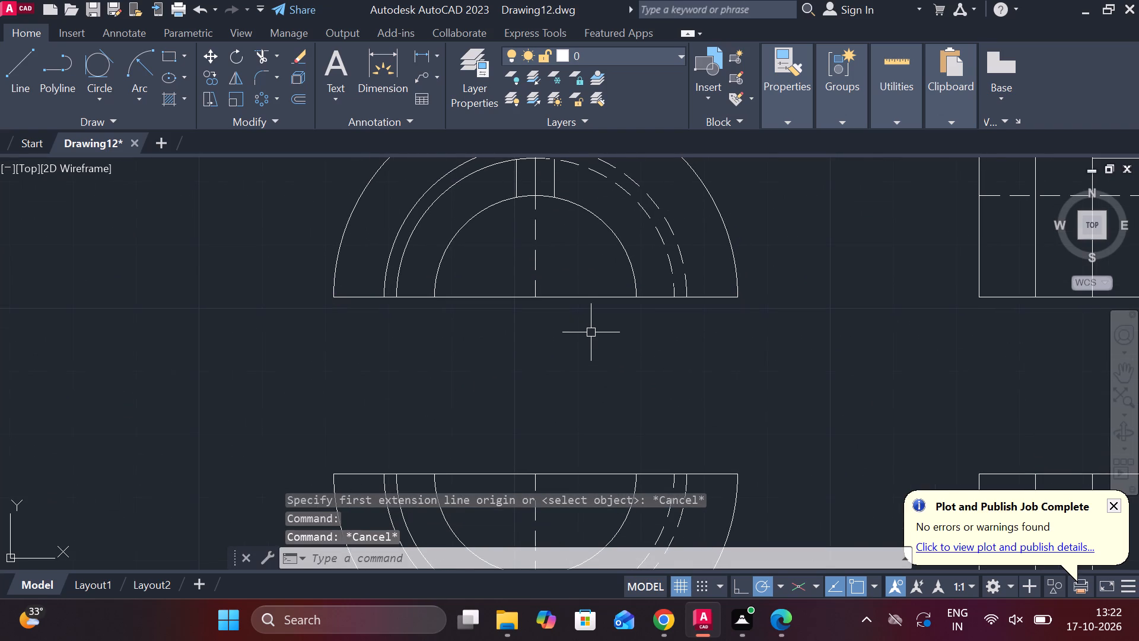
text(TR)
key(space)
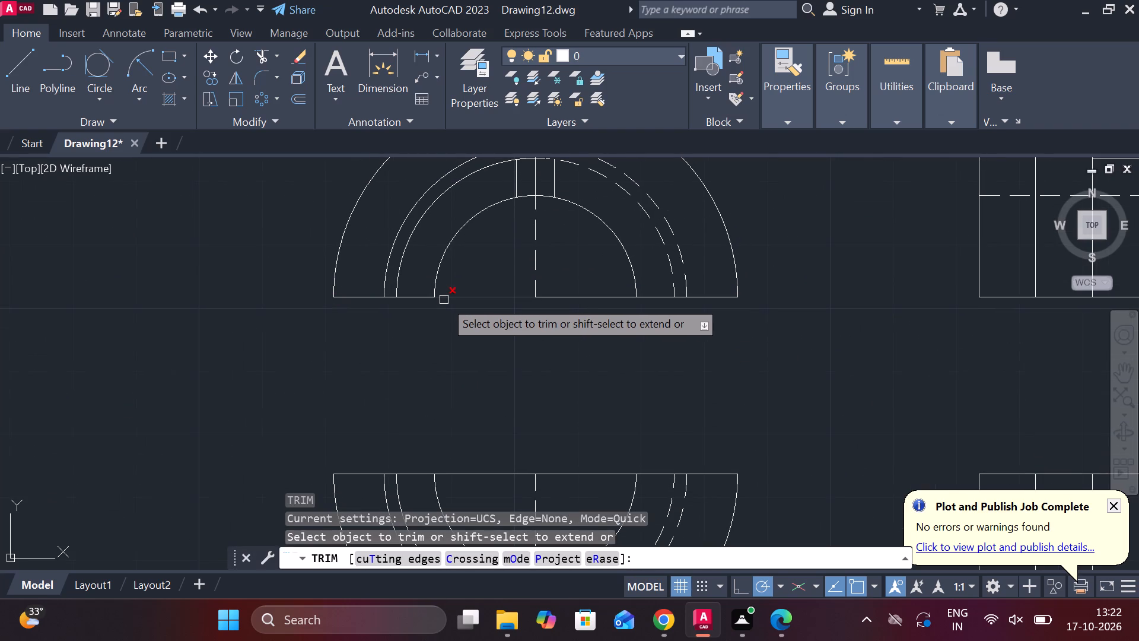
click(444, 300)
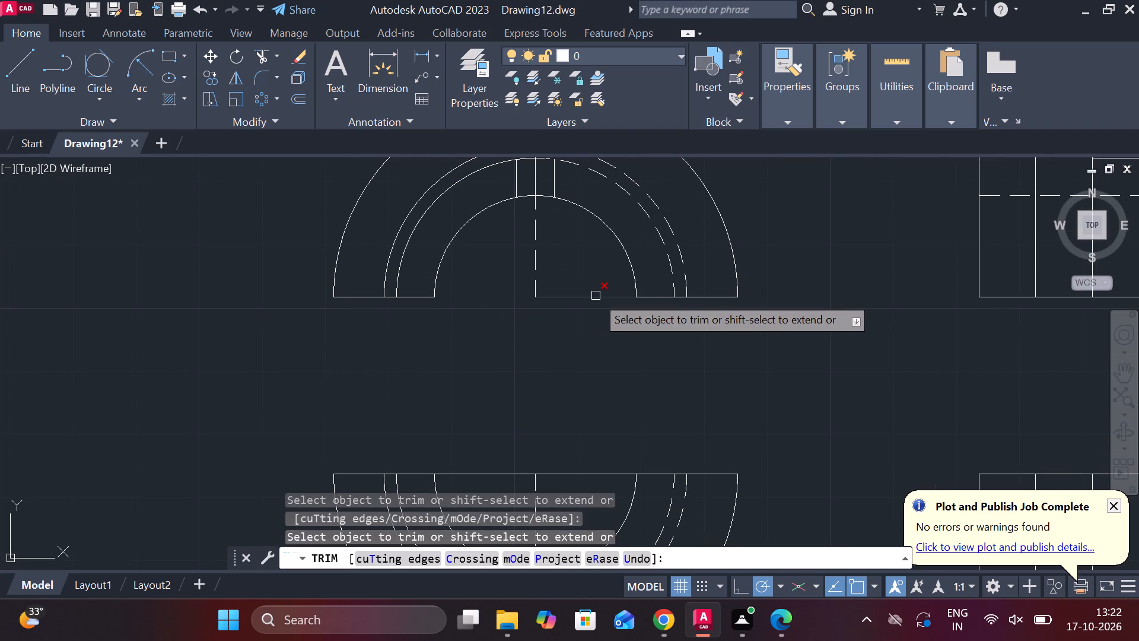
click(596, 296)
click(600, 475)
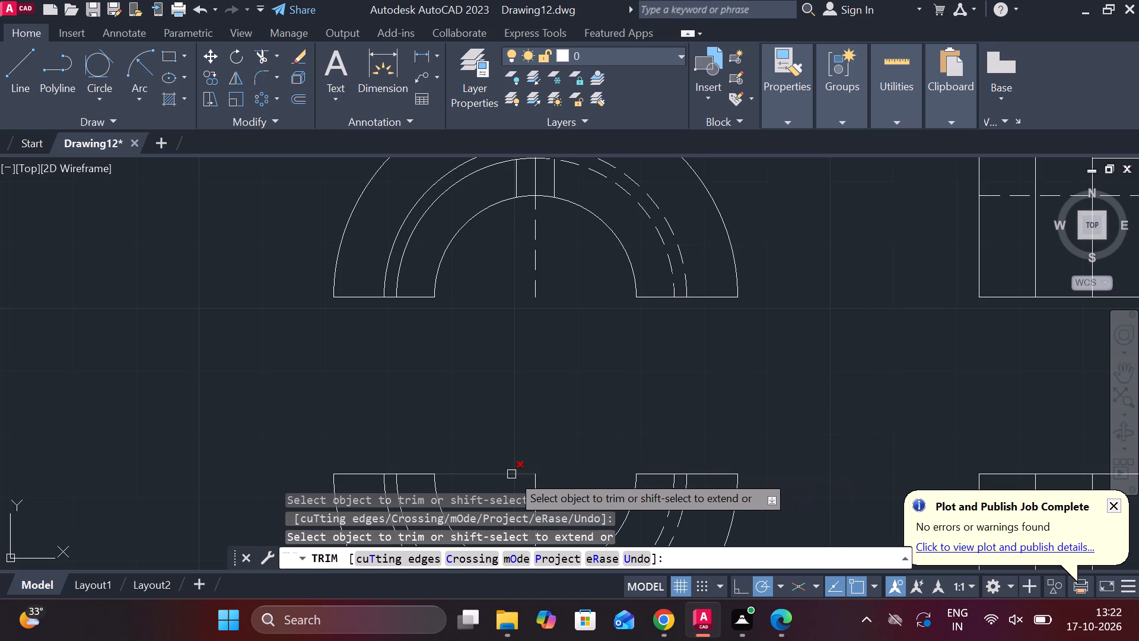
click(511, 474)
middle_drag(550, 437, 557, 341)
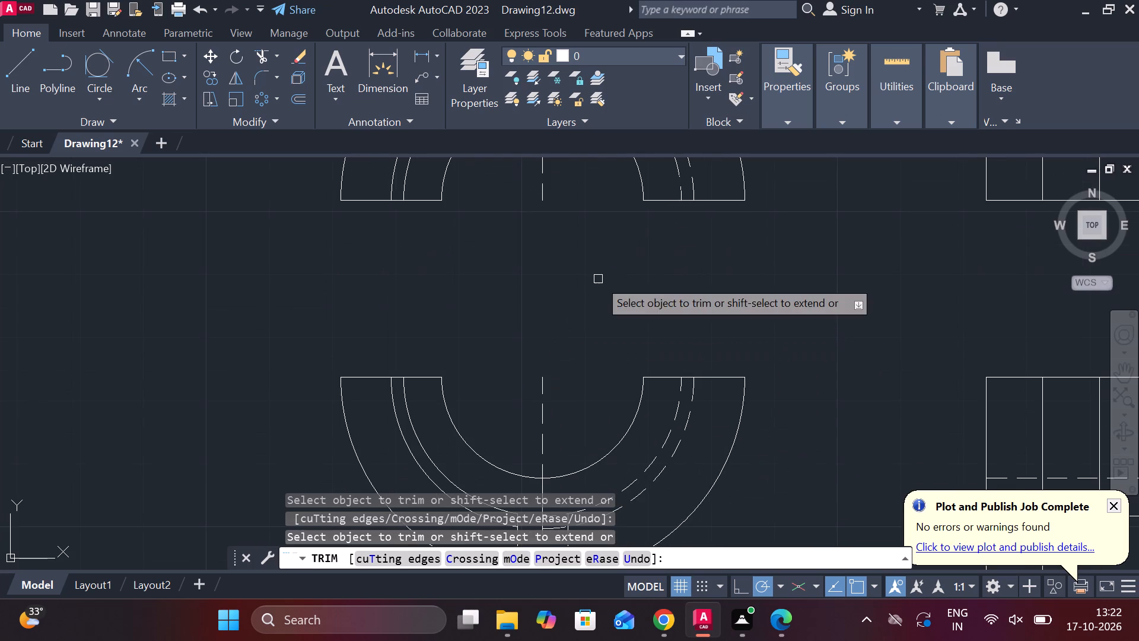
key(Escape)
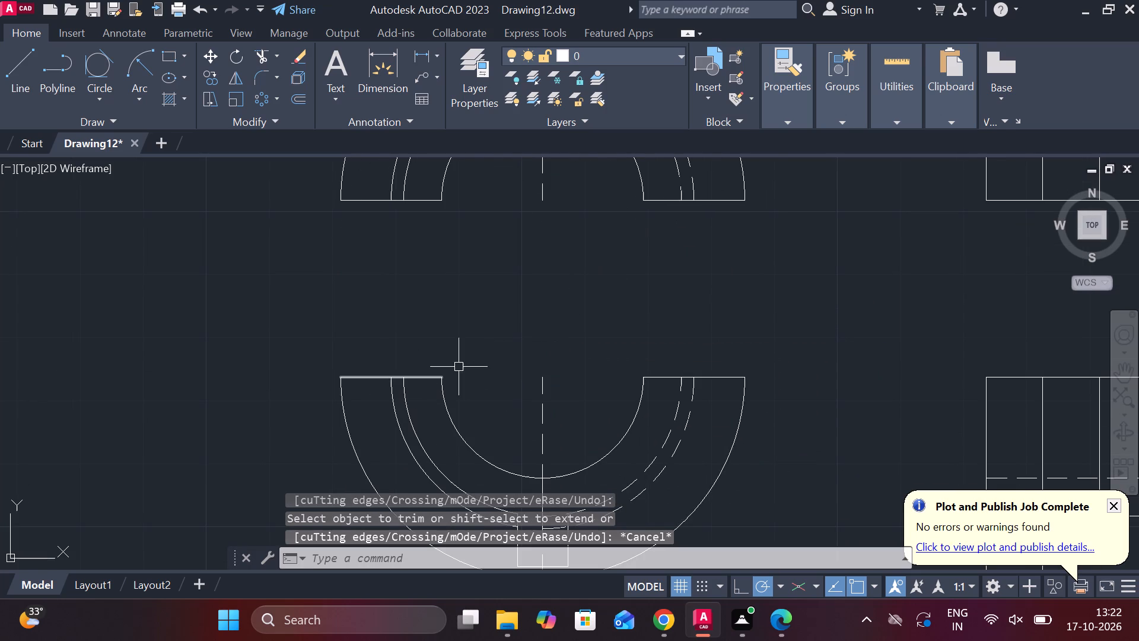
Draw separate horizontal lines joining the inner arc's endpoints in the upper and lower half-round views.
key(l)
key(Return)
click(446, 203)
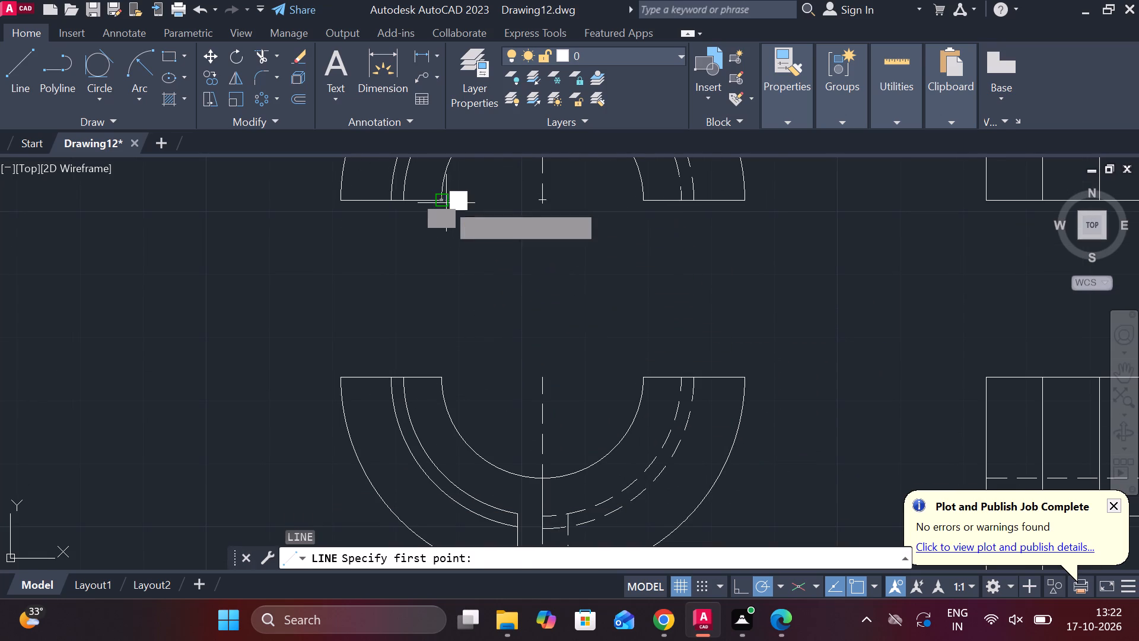
click(646, 202)
key(Escape)
key(space)
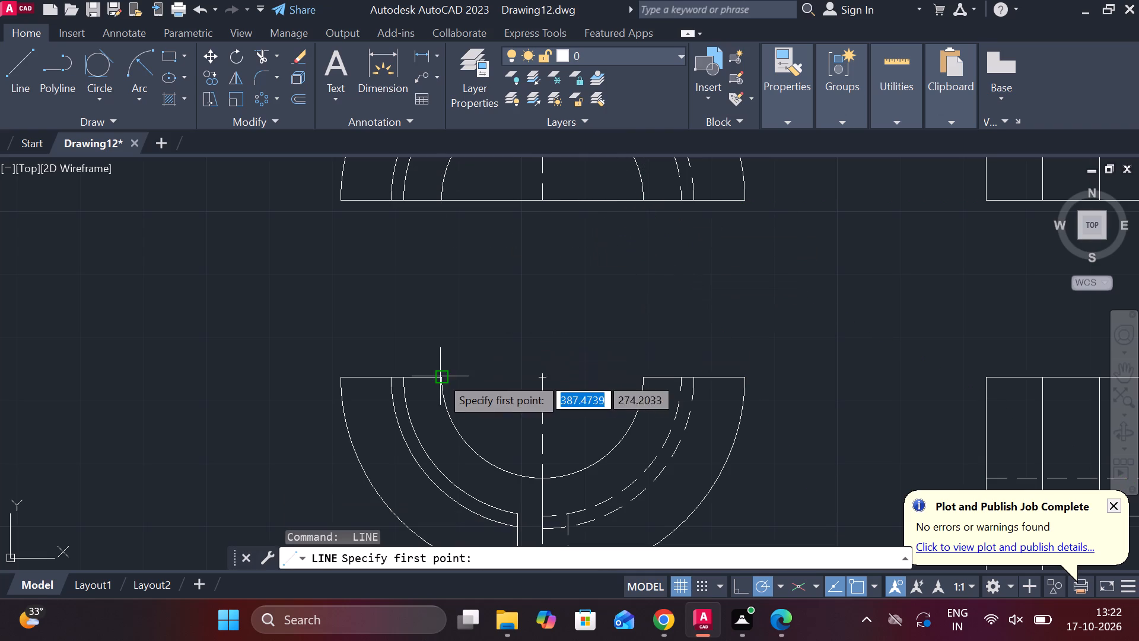
click(439, 377)
click(641, 373)
key(Escape)
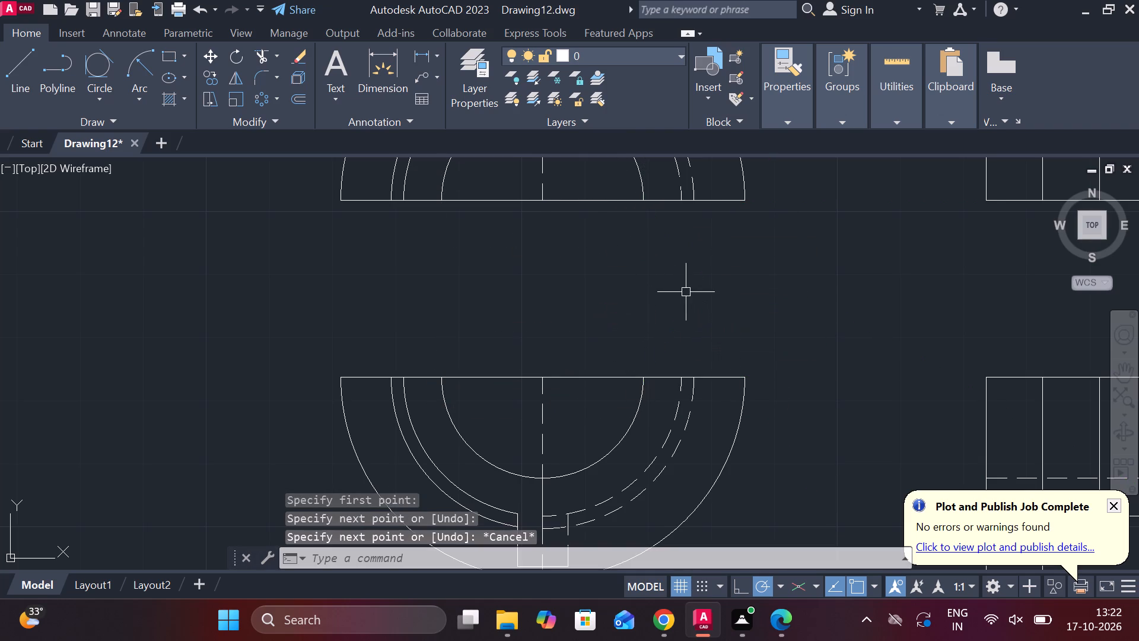
Set the two lines joining the inner arcs' endpoints to the DASHED linetype.
click(587, 379)
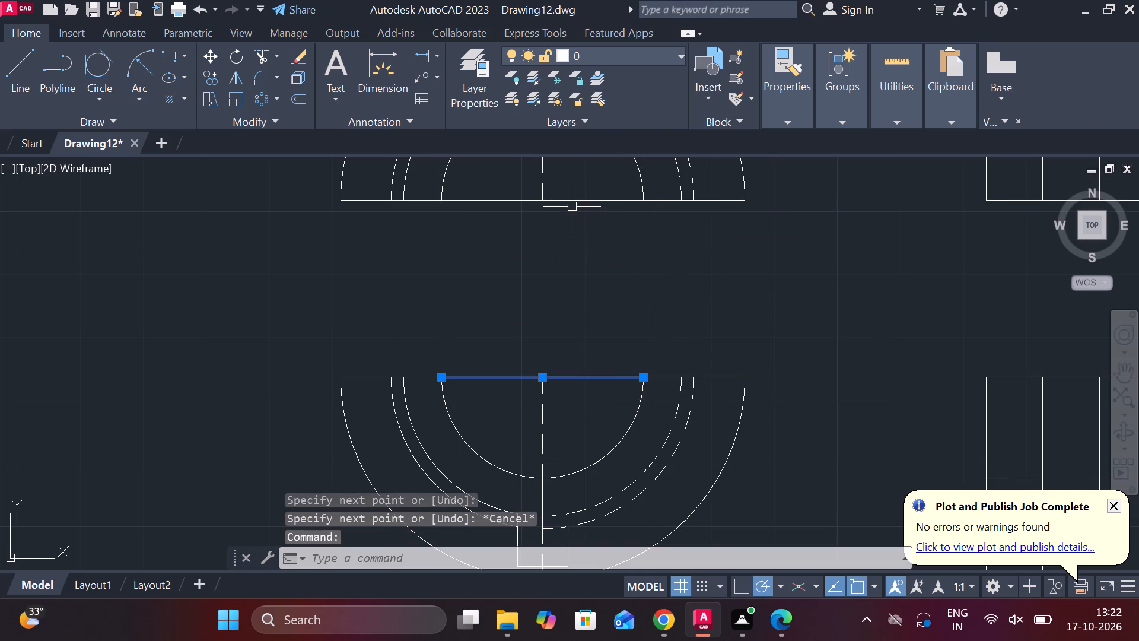
click(572, 202)
click(783, 119)
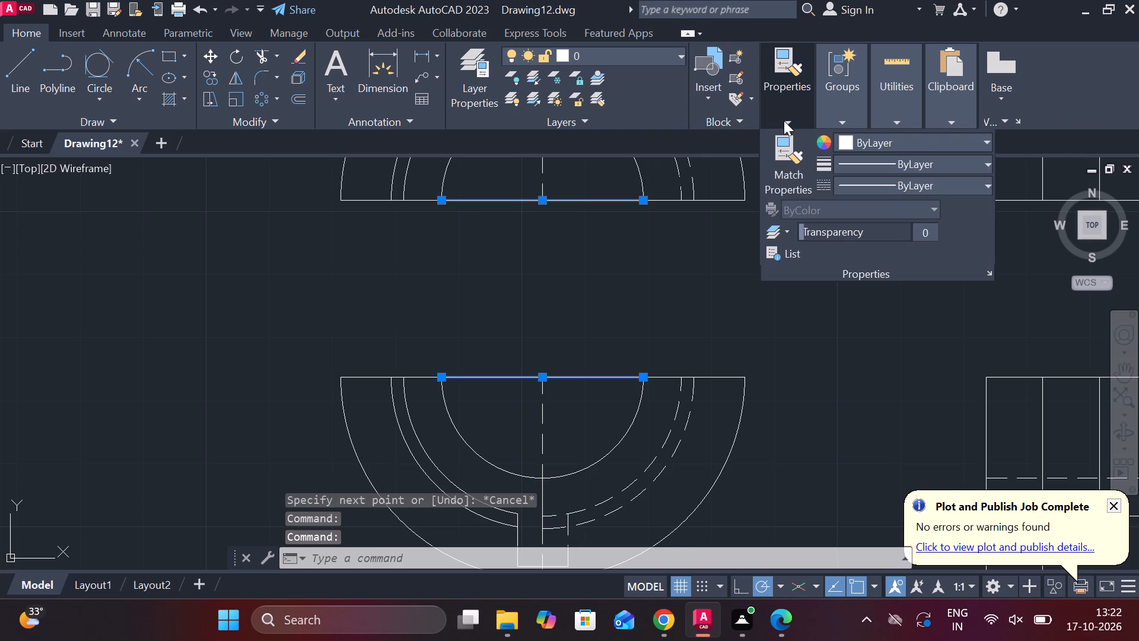
click(893, 182)
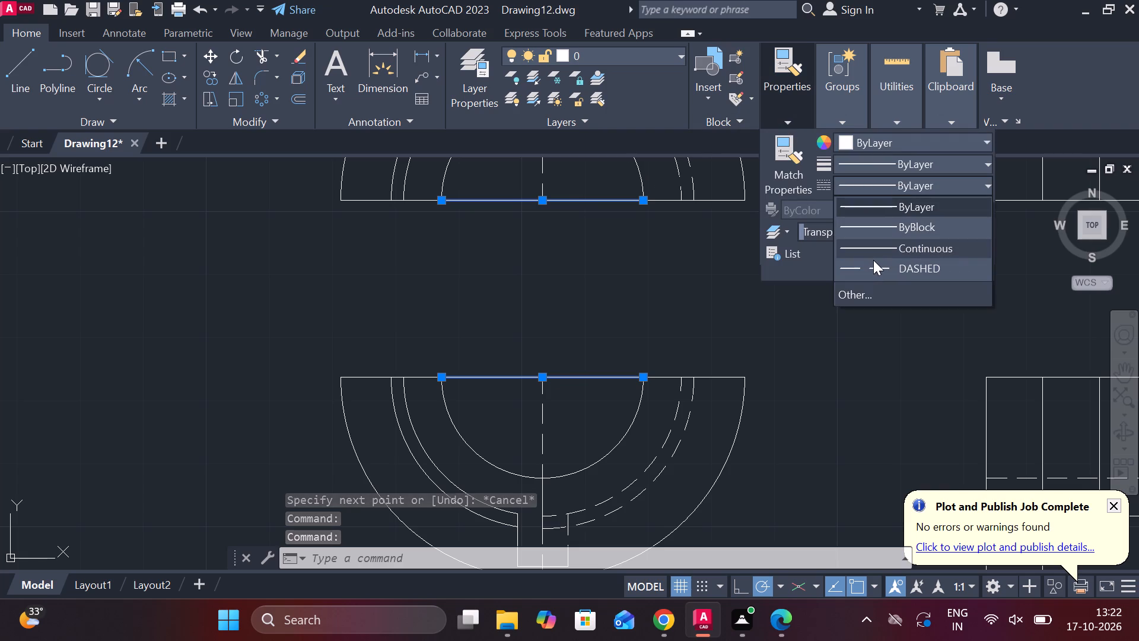
click(873, 271)
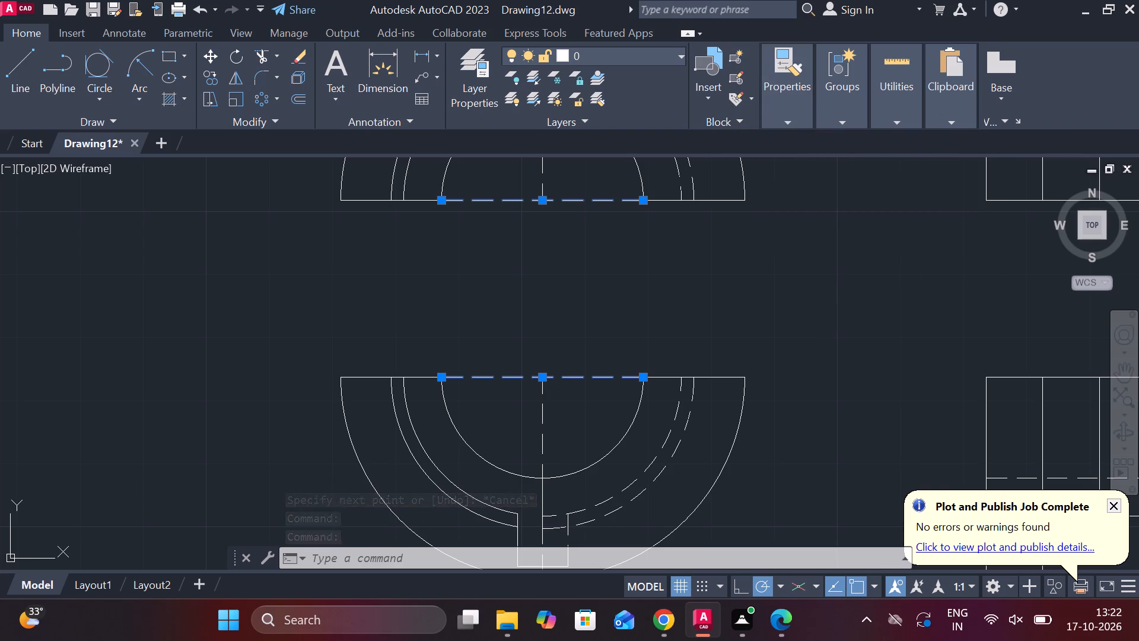
key(Escape)
Add a horizontal linear dimension across the inner arc's endpoints, just below the upper half-round view.
scroll(819, 319, down, 1)
middle_drag(813, 319, 690, 326)
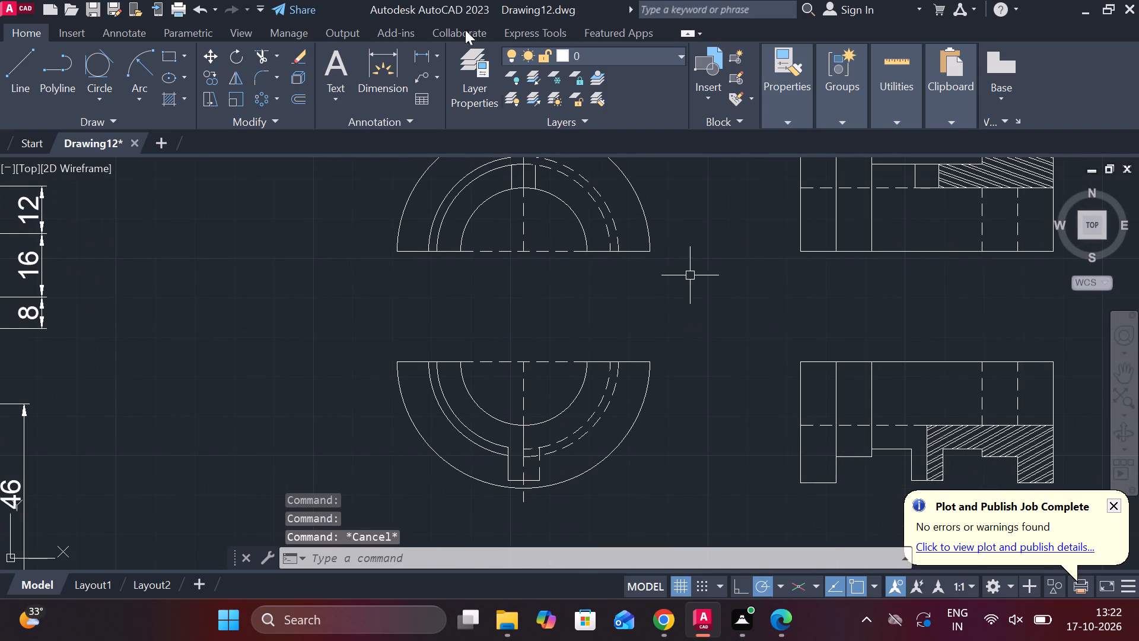
click(417, 58)
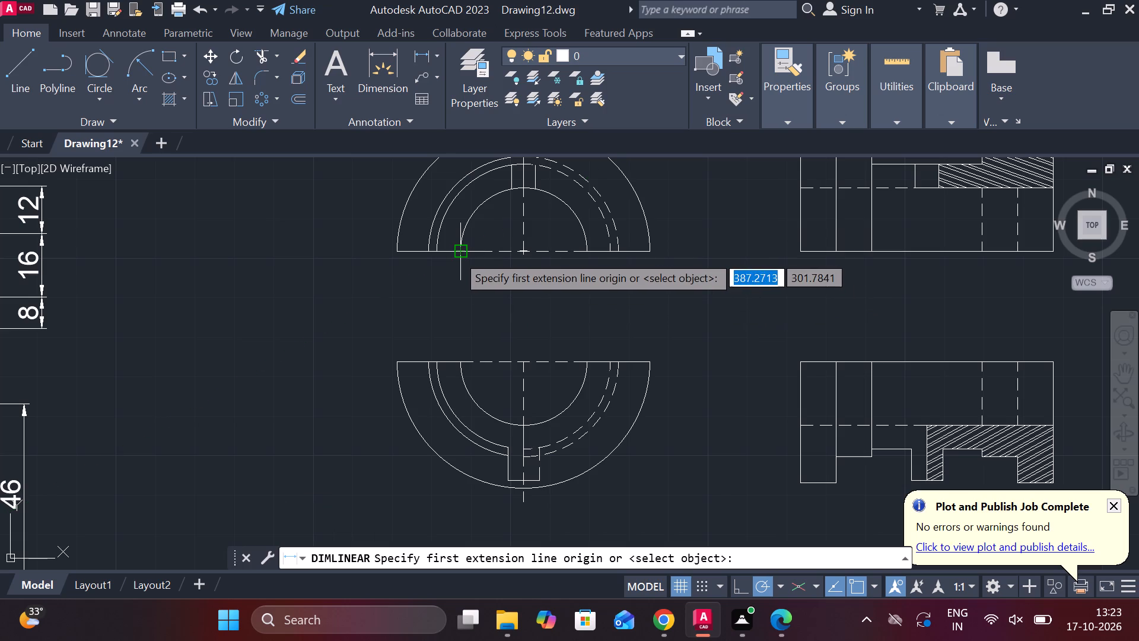
click(456, 254)
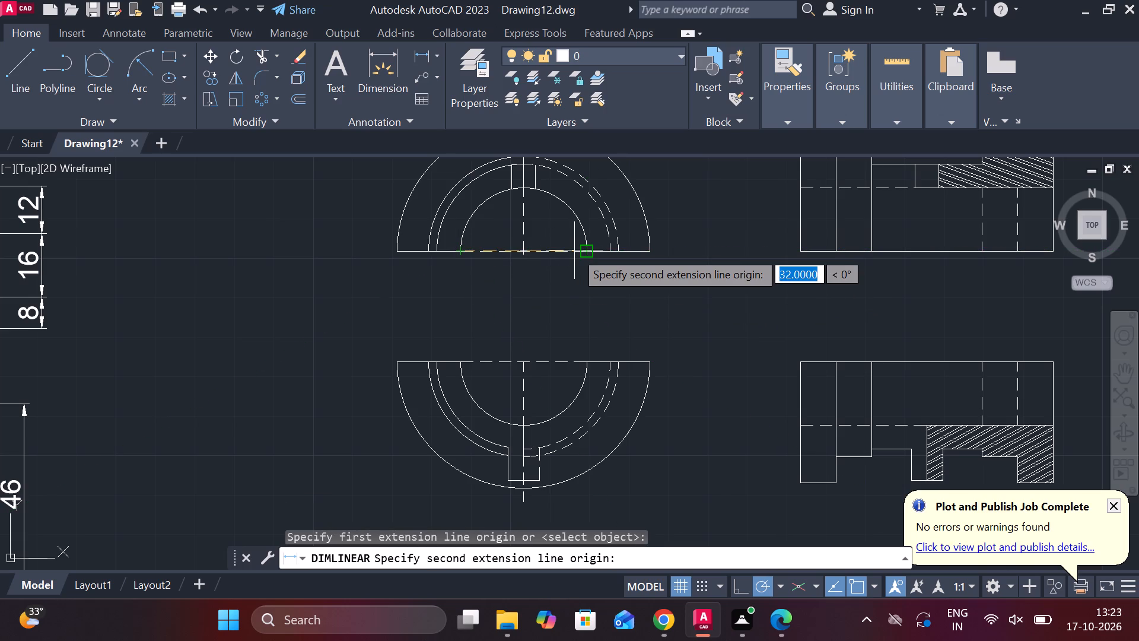
click(586, 250)
scroll(572, 285, up, 1)
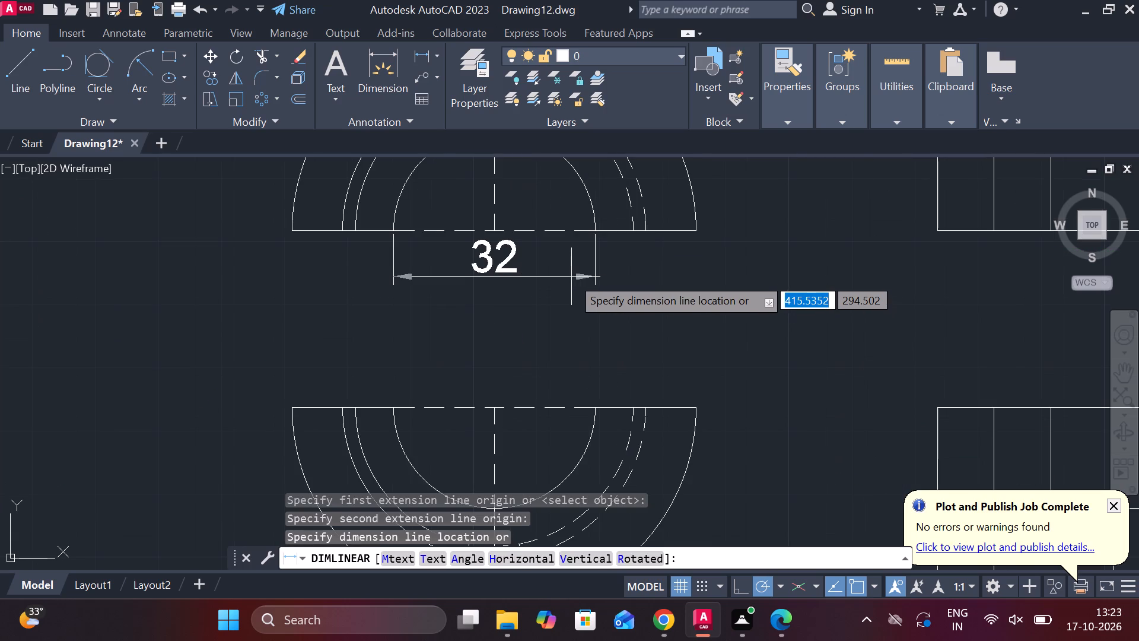
click(571, 277)
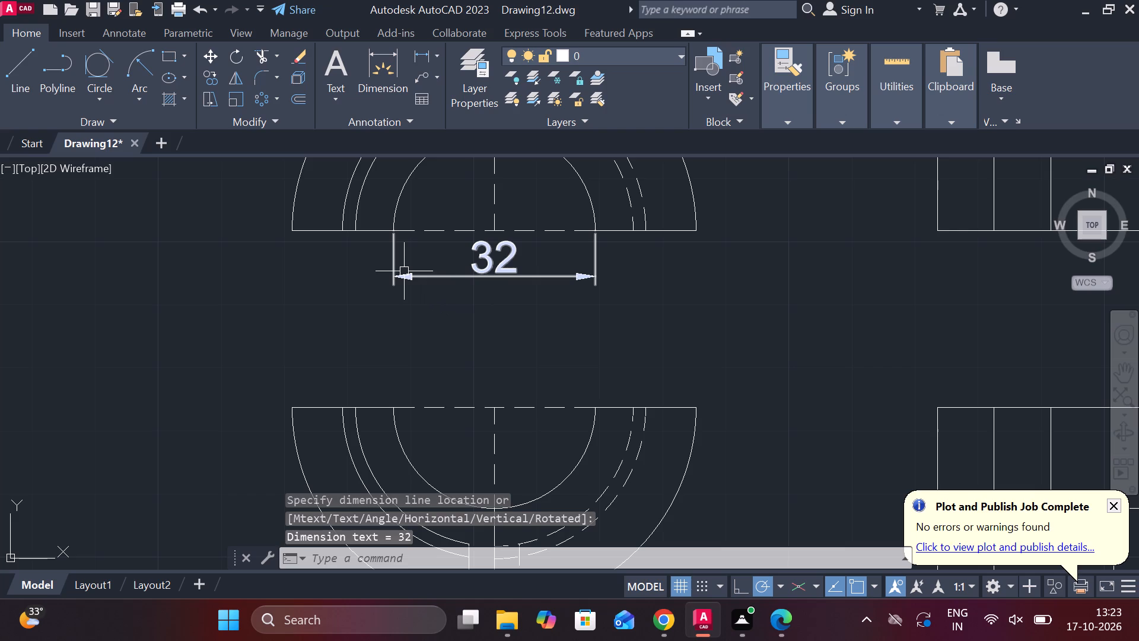
Dimension the width across the inner of the two closely spaced arcs, below the inner arc's dimension.
key(space)
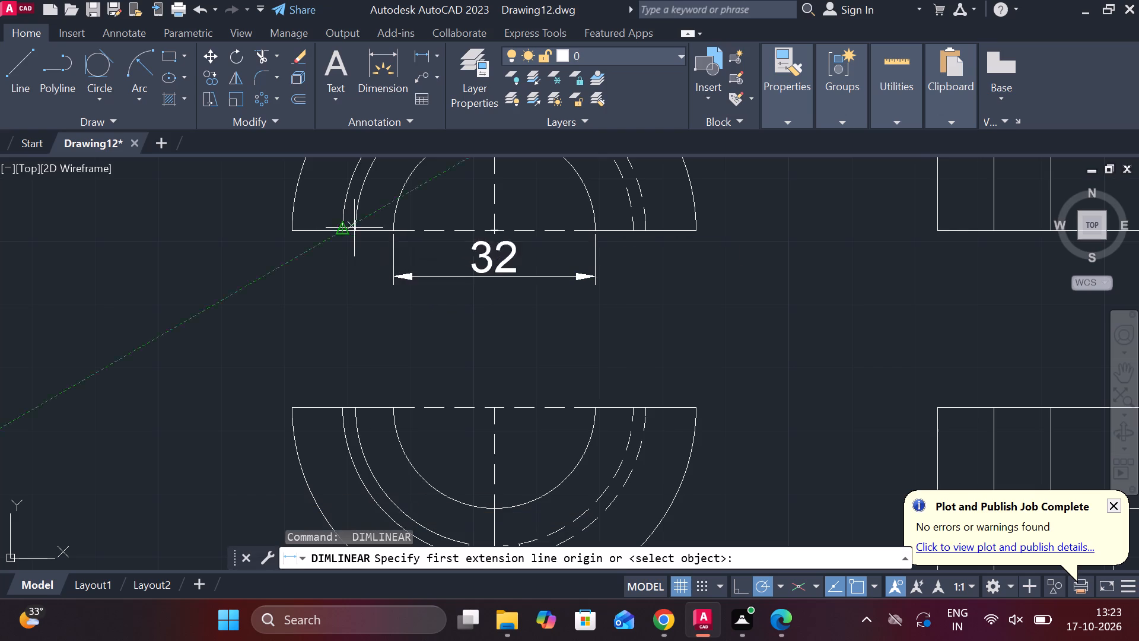
click(354, 228)
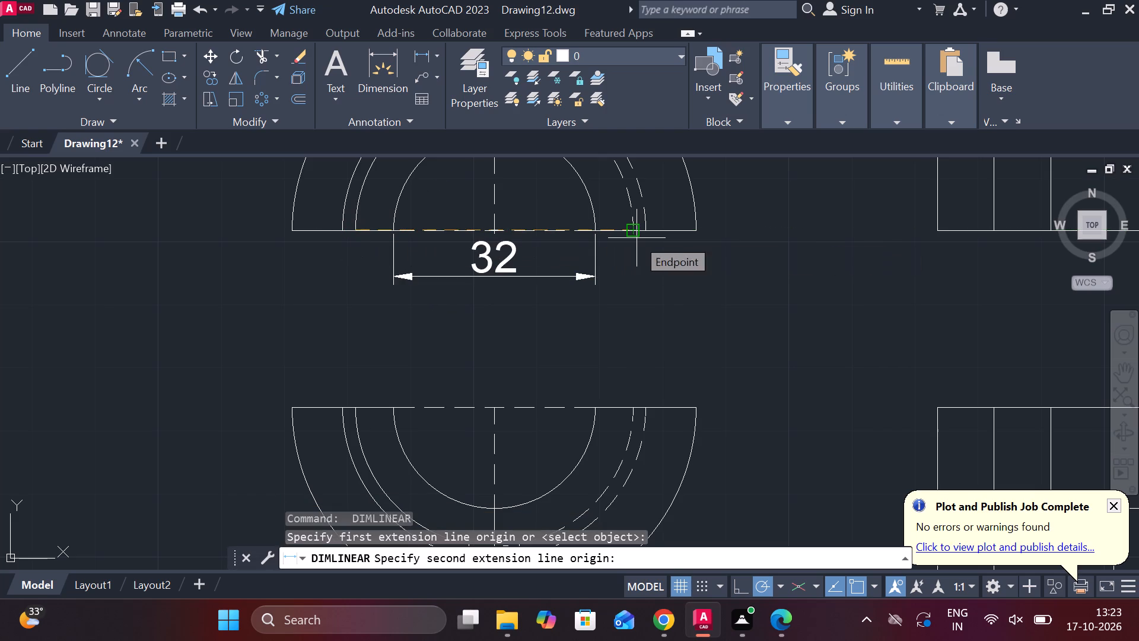
click(635, 234)
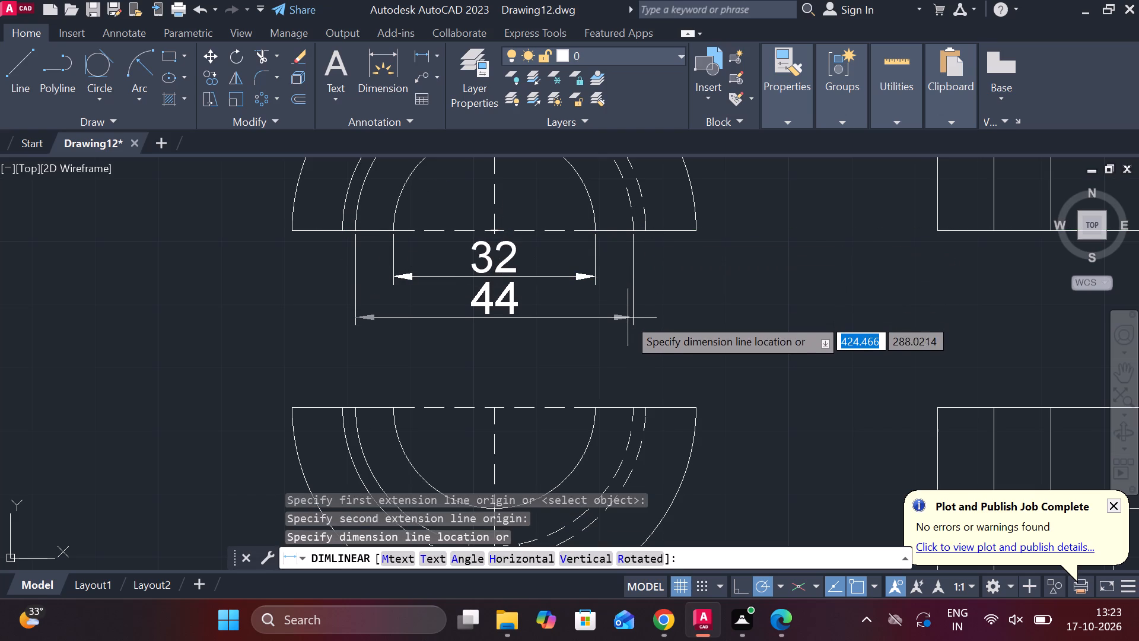
click(628, 318)
middle_drag(656, 312, 651, 292)
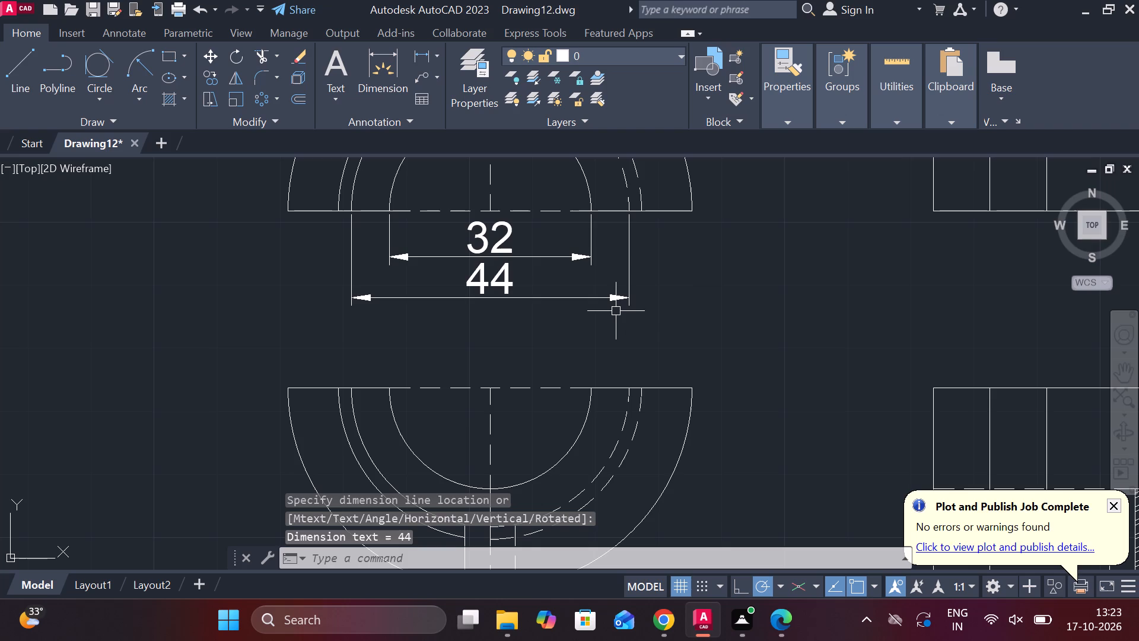
Dimension the width across the outer of the two closely spaced arcs, below the other two dimensions.
key(space)
click(334, 217)
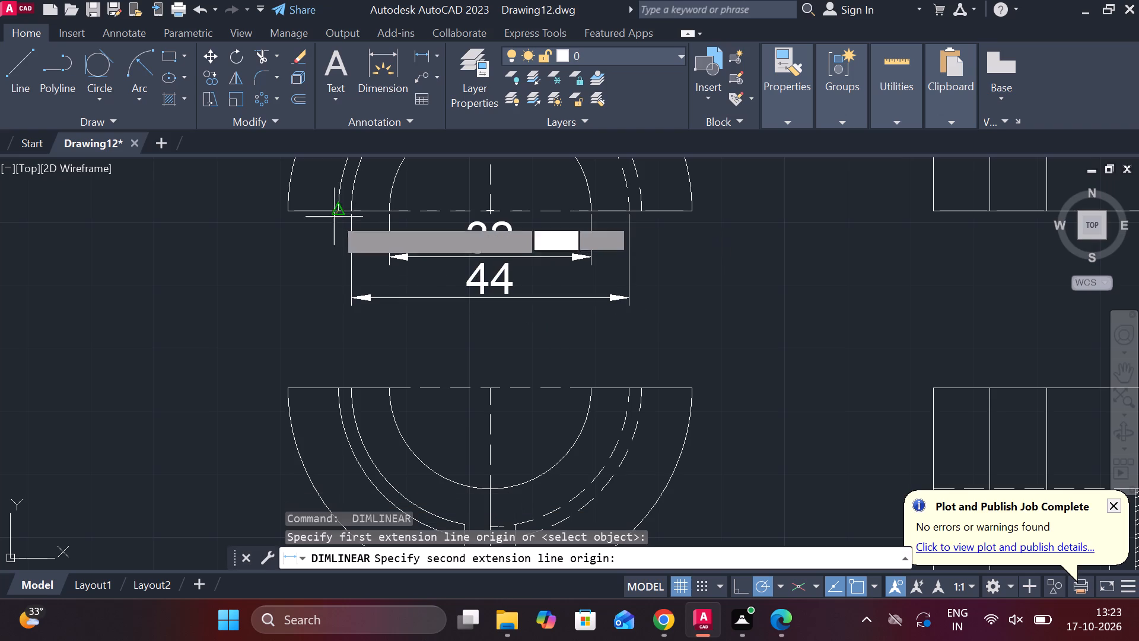
click(647, 214)
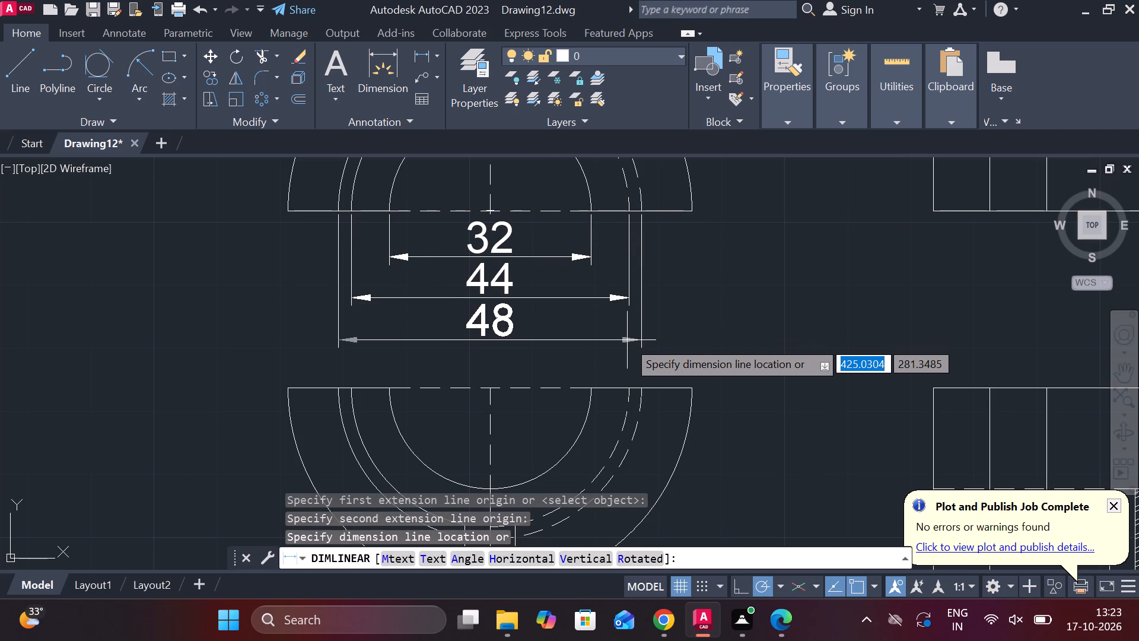
click(627, 340)
middle_drag(644, 341, 660, 323)
scroll(660, 323, down, 1)
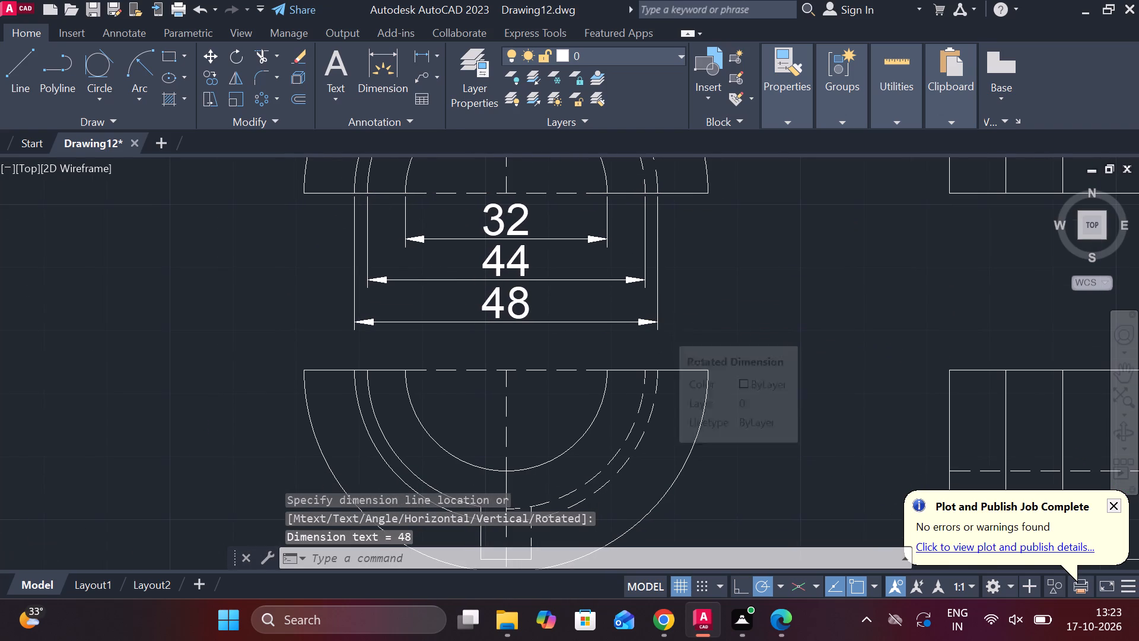
key(space)
key(Escape)
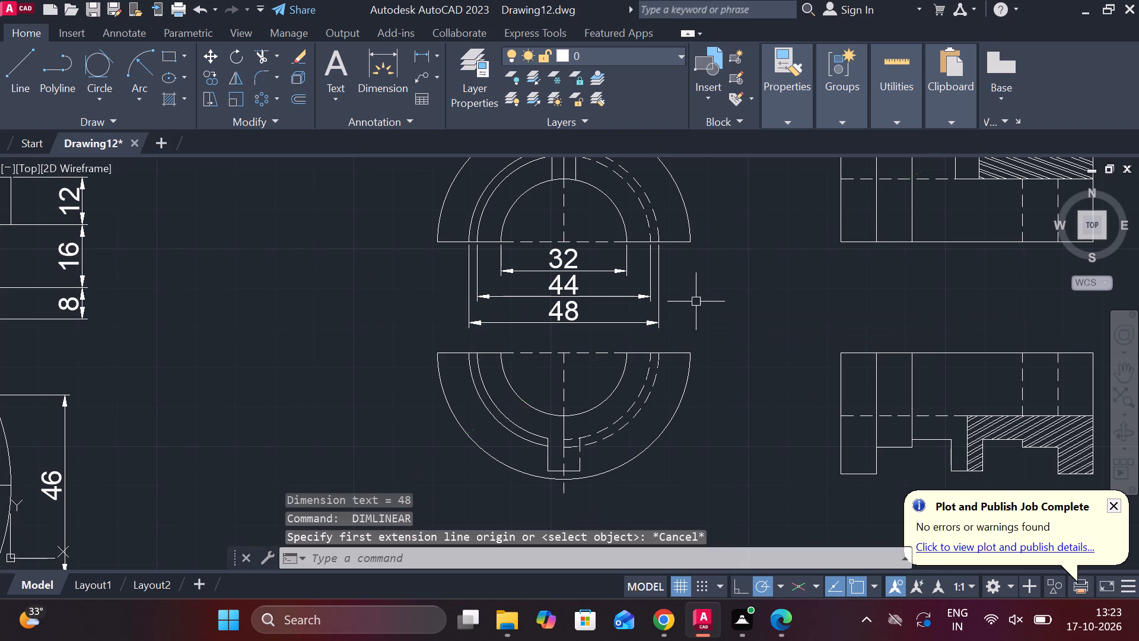
Move the lower half-round view and its side section straight down, widening the gap below the upper view's dimensions.
scroll(736, 334, down, 1)
middle_drag(722, 356, 676, 359)
click(429, 351)
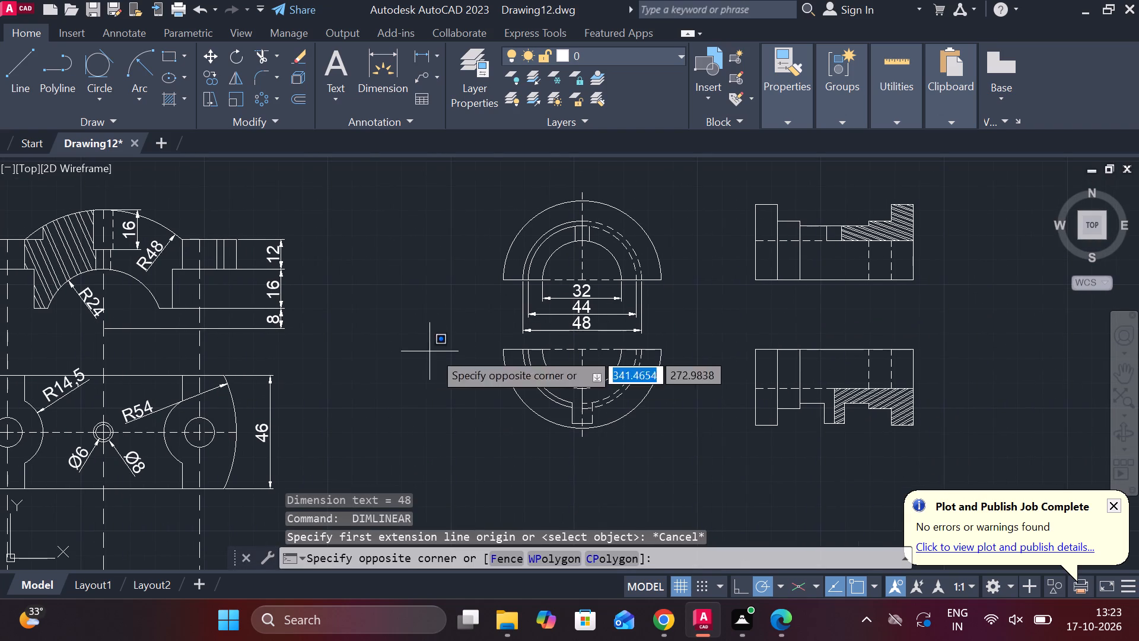
key(Escape)
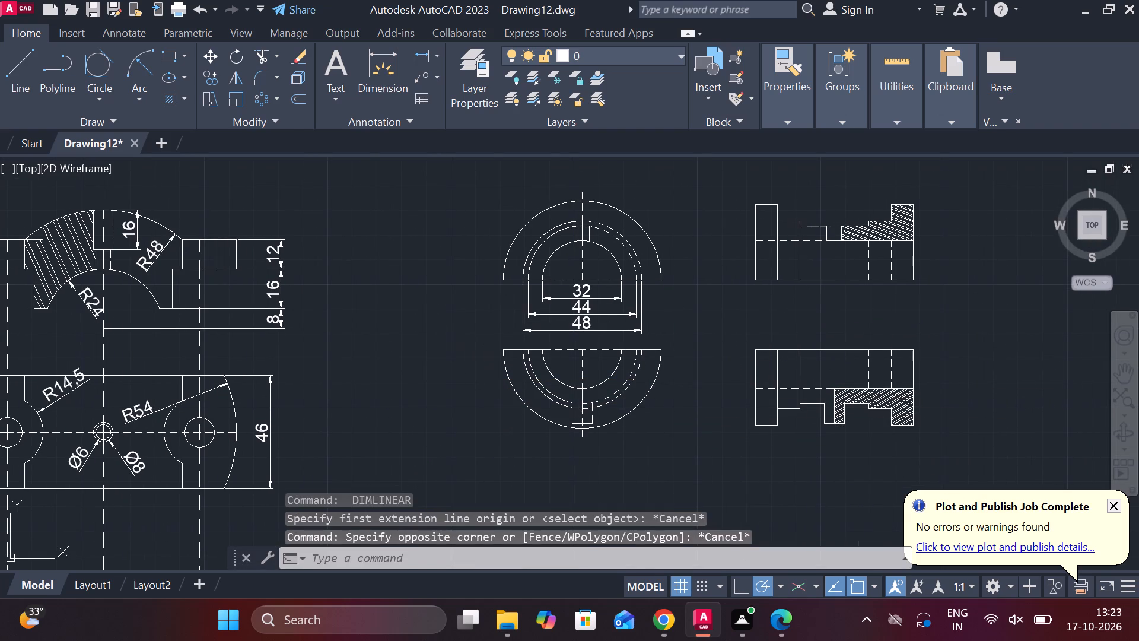
click(463, 344)
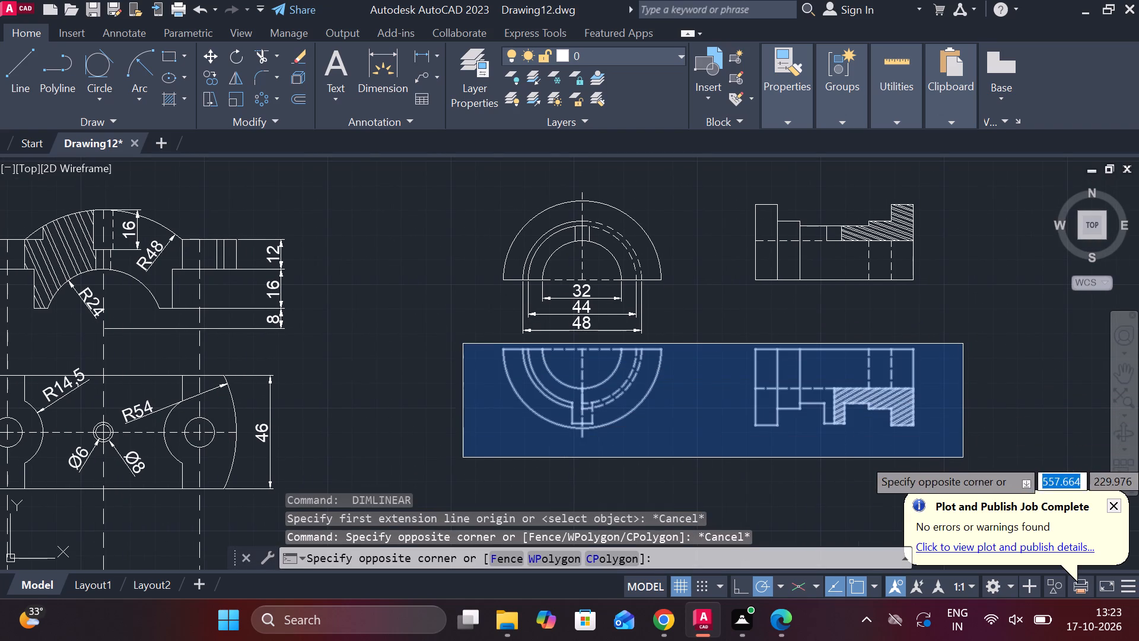
click(963, 458)
middle_drag(950, 431, 853, 418)
key(m)
key(Return)
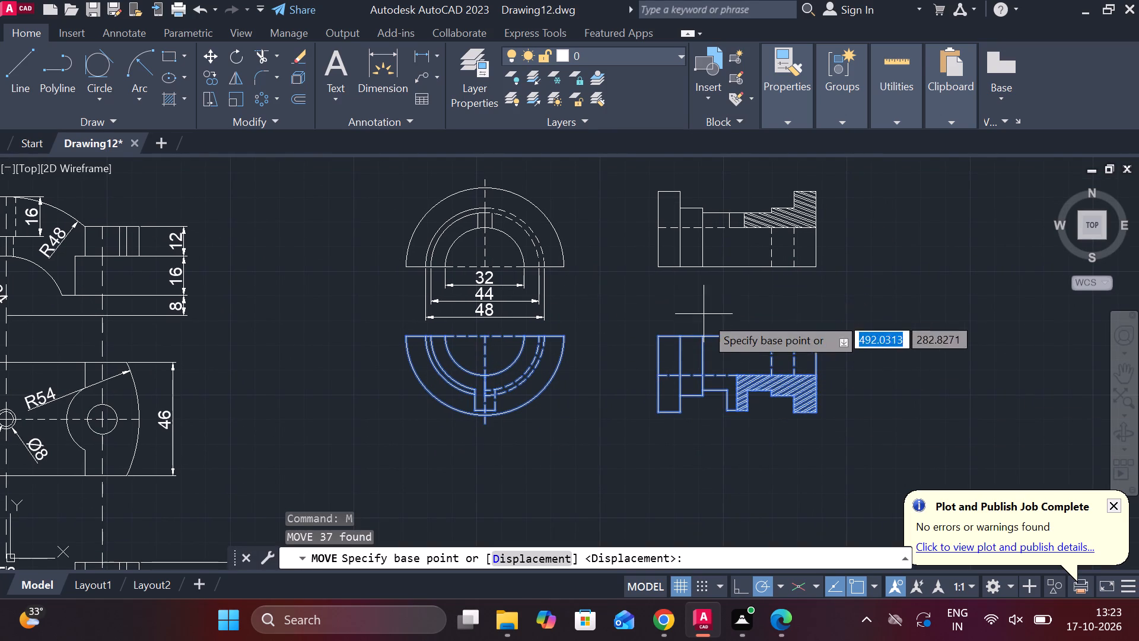
click(738, 335)
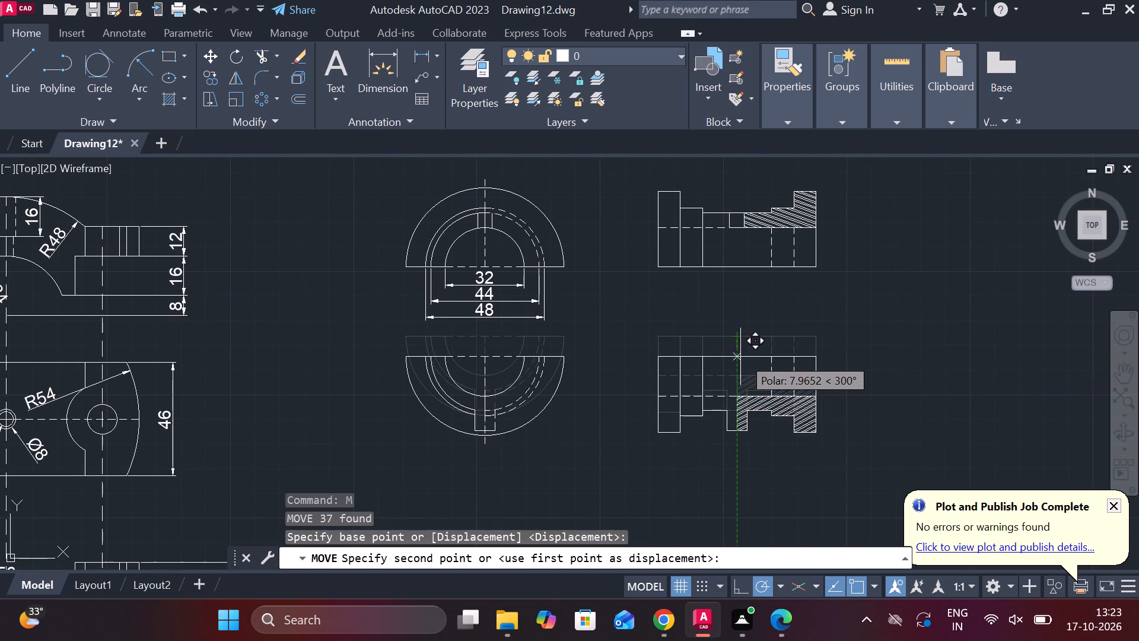
click(733, 362)
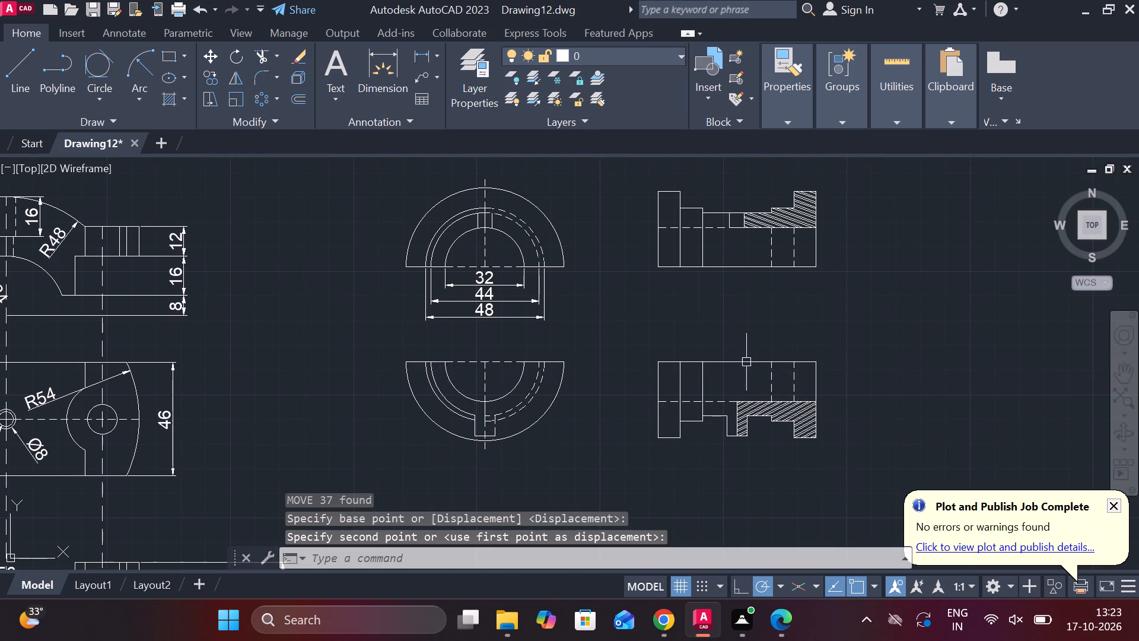
key(Escape)
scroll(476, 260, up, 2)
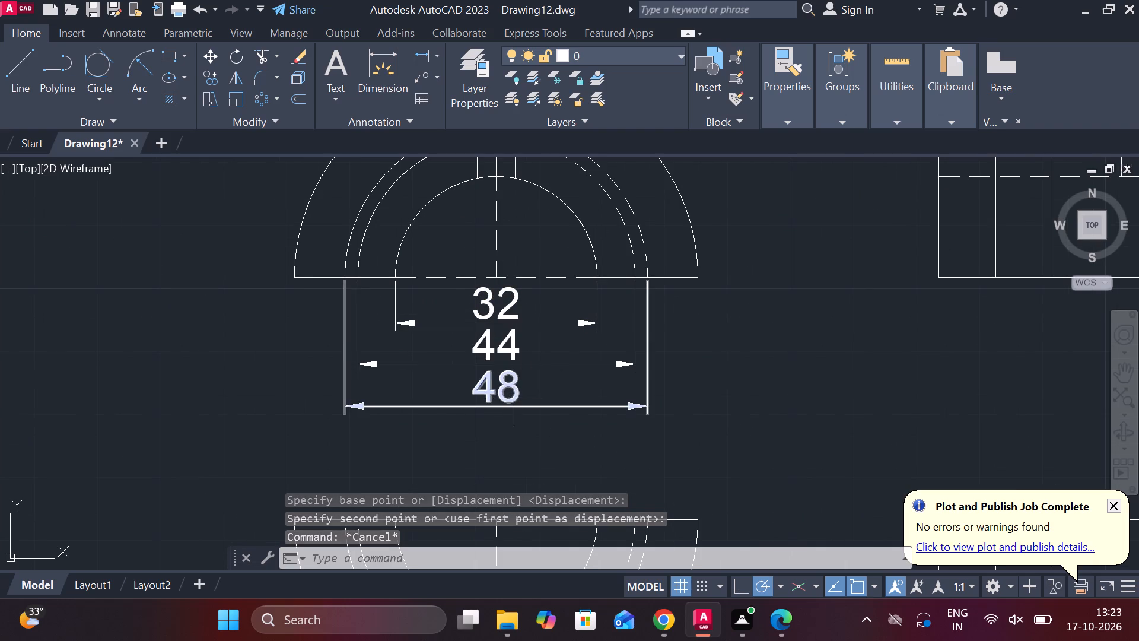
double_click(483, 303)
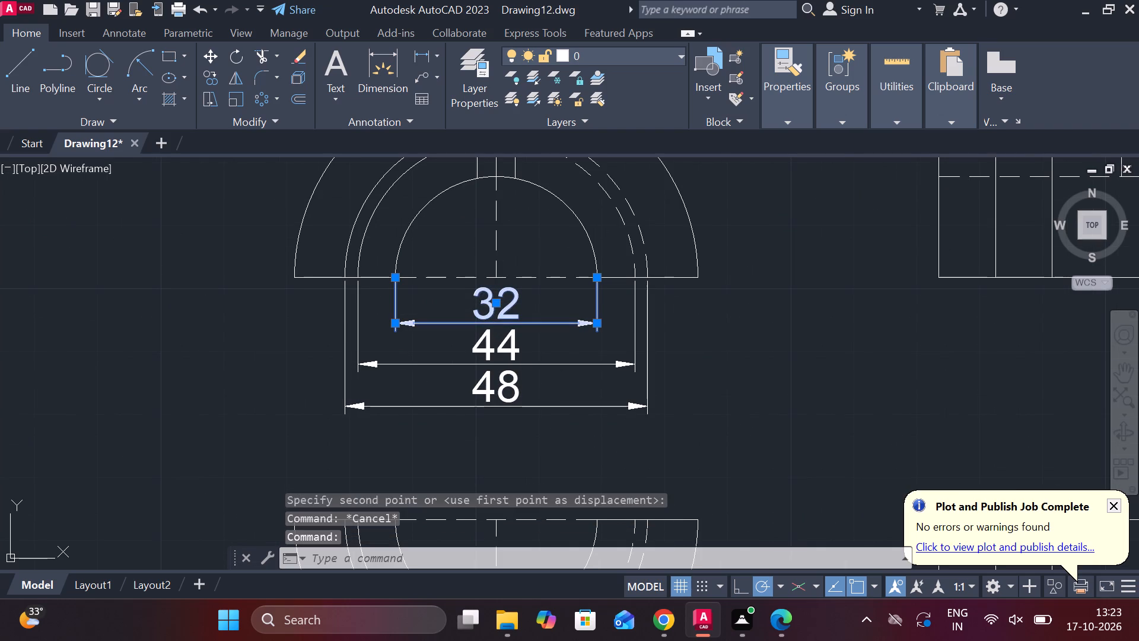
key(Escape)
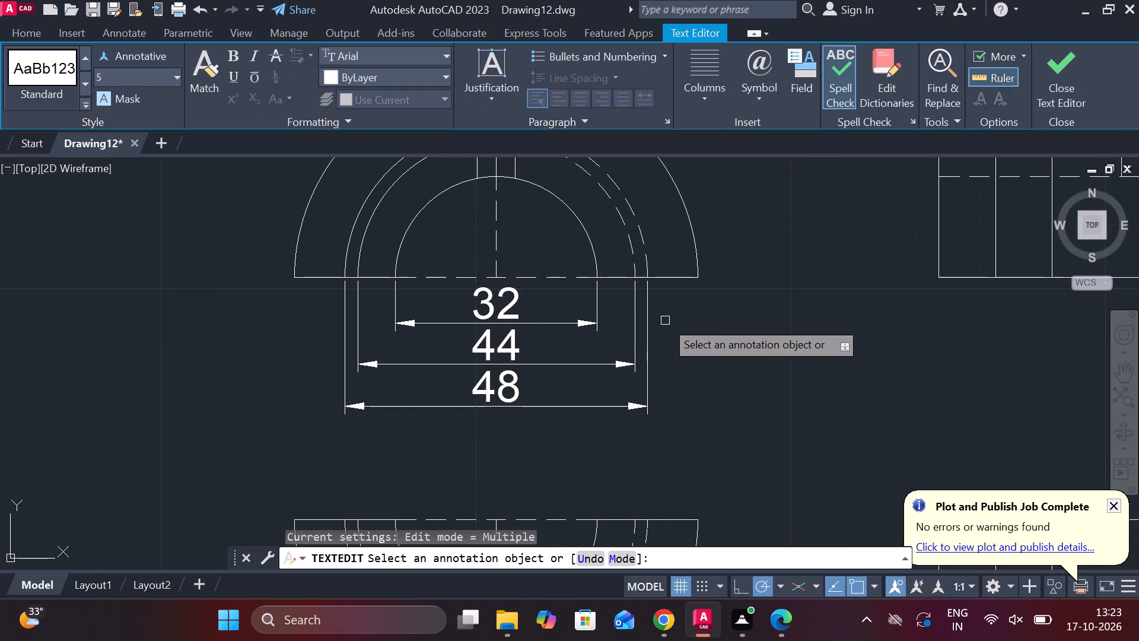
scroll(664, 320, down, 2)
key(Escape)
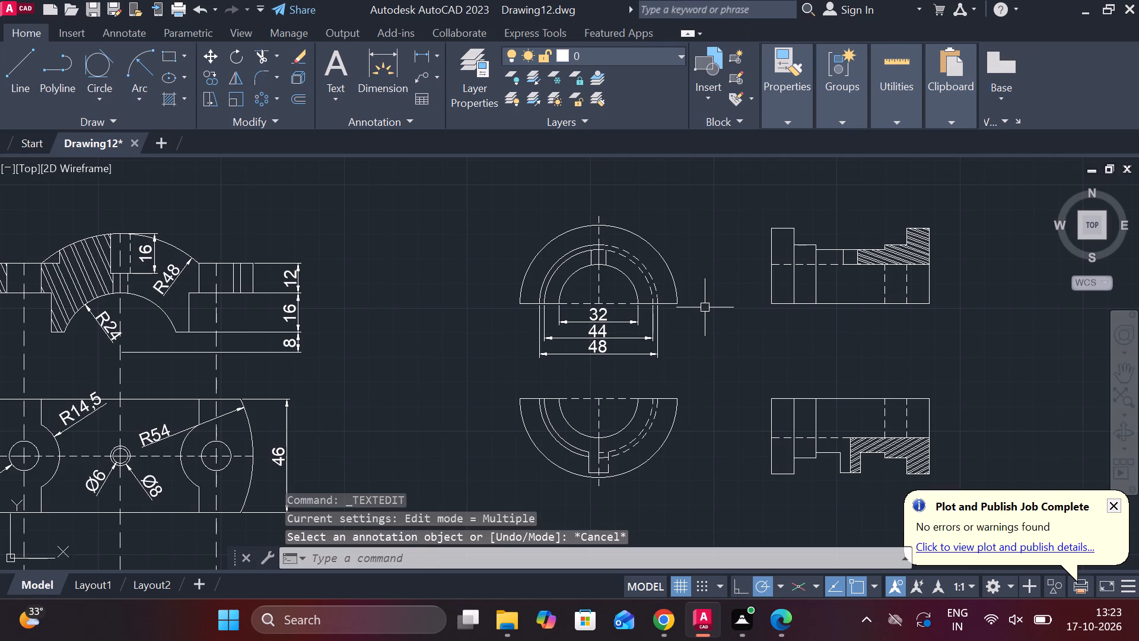
Copy all four half-round part views with their dimensions horizontally across to the area above the undimensioned cap view.
scroll(705, 308, down, 2)
drag(596, 255, 605, 255)
click(843, 407)
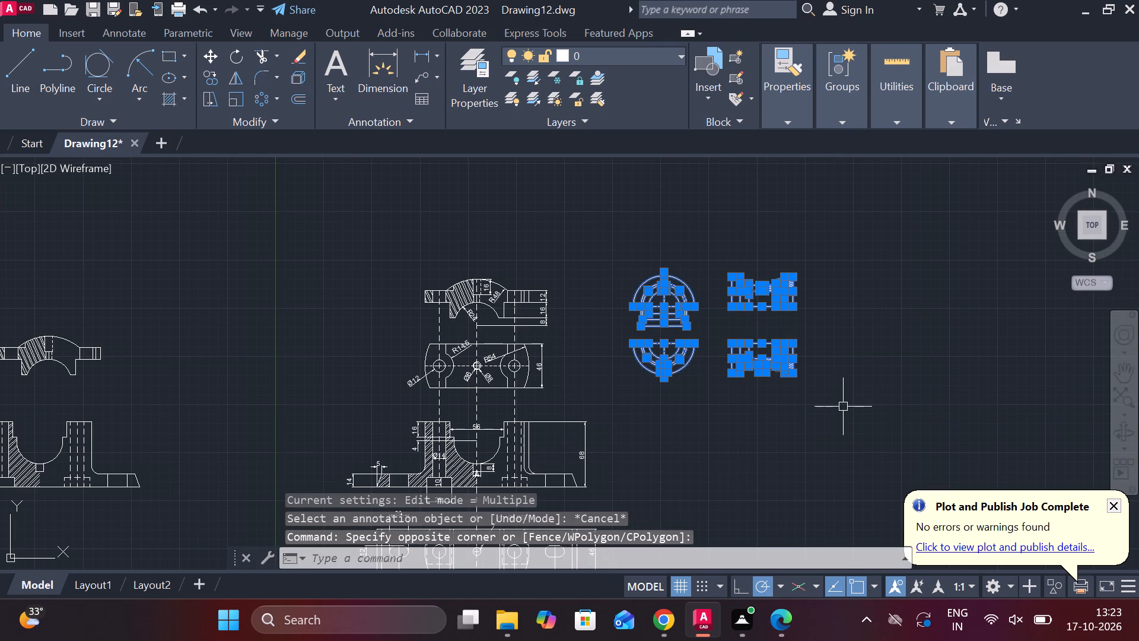
text(CO)
key(Return)
drag(849, 402, 841, 402)
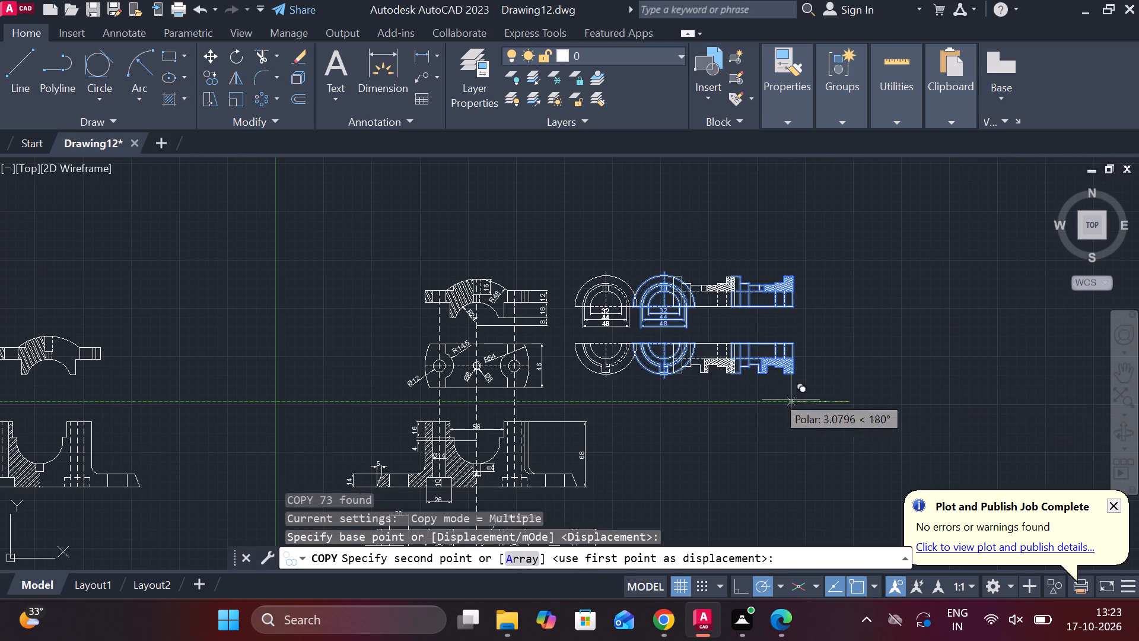
middle_drag(677, 366, 899, 298)
middle_drag(568, 329, 586, 333)
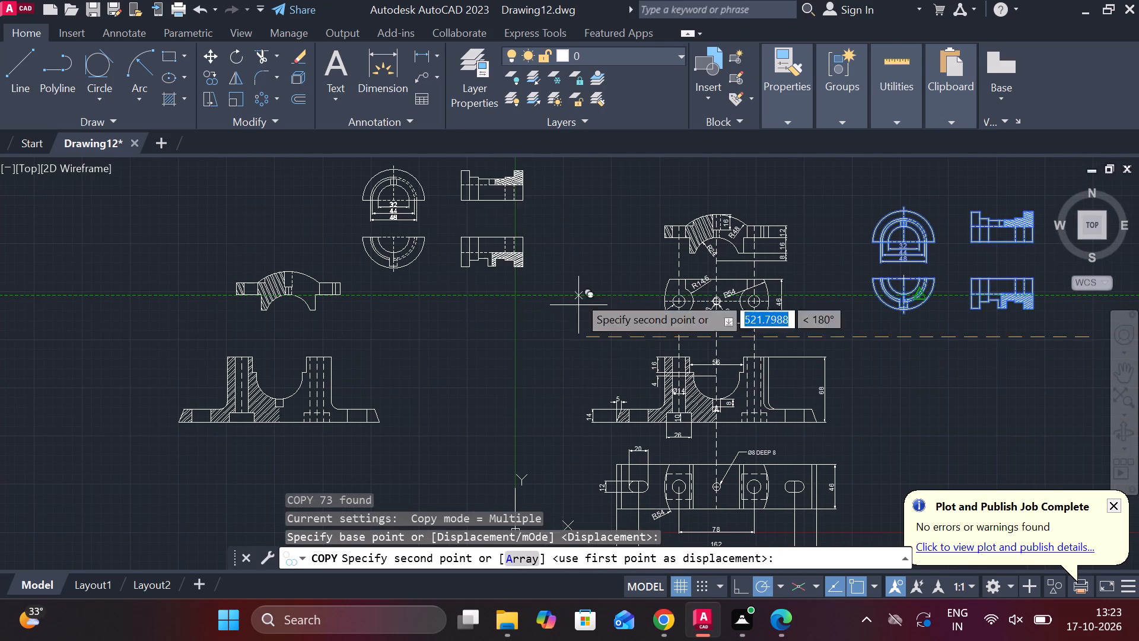
click(571, 289)
key(Escape)
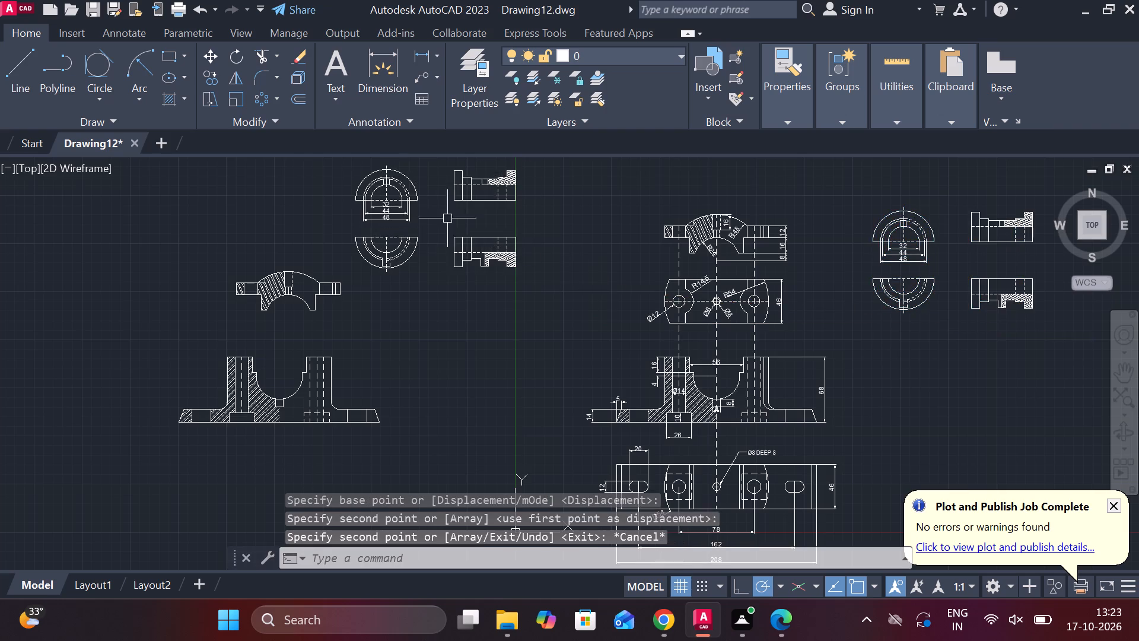
Erase the three width dimensions from the copied upper half-round view.
scroll(396, 204, up, 3)
middle_drag(411, 213, 450, 249)
drag(438, 323, 428, 313)
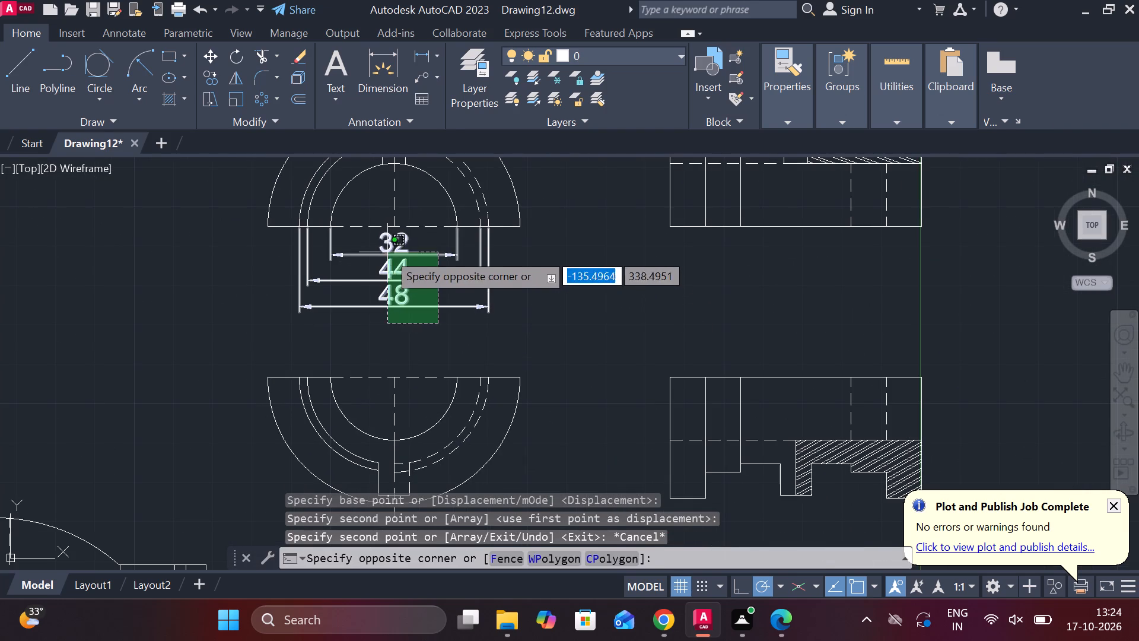
click(387, 252)
text(E)
key(space)
Move the four original half-round part views about 58 units closer to the dimensioned cap views.
scroll(387, 252, down, 2)
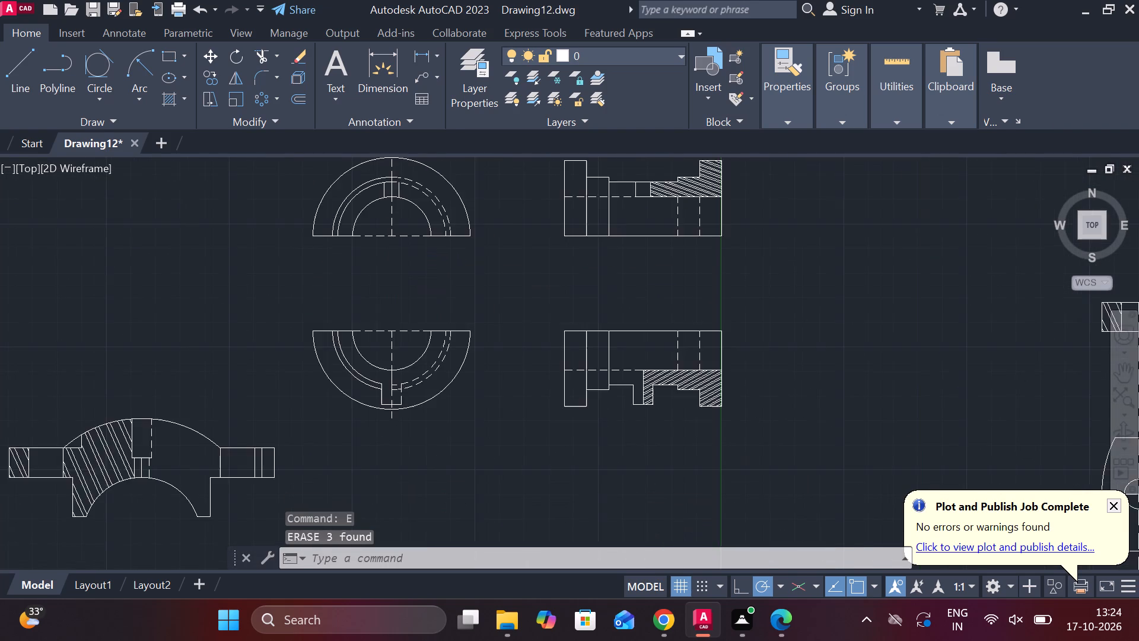
middle_drag(653, 276, 295, 258)
middle_drag(690, 302, 572, 288)
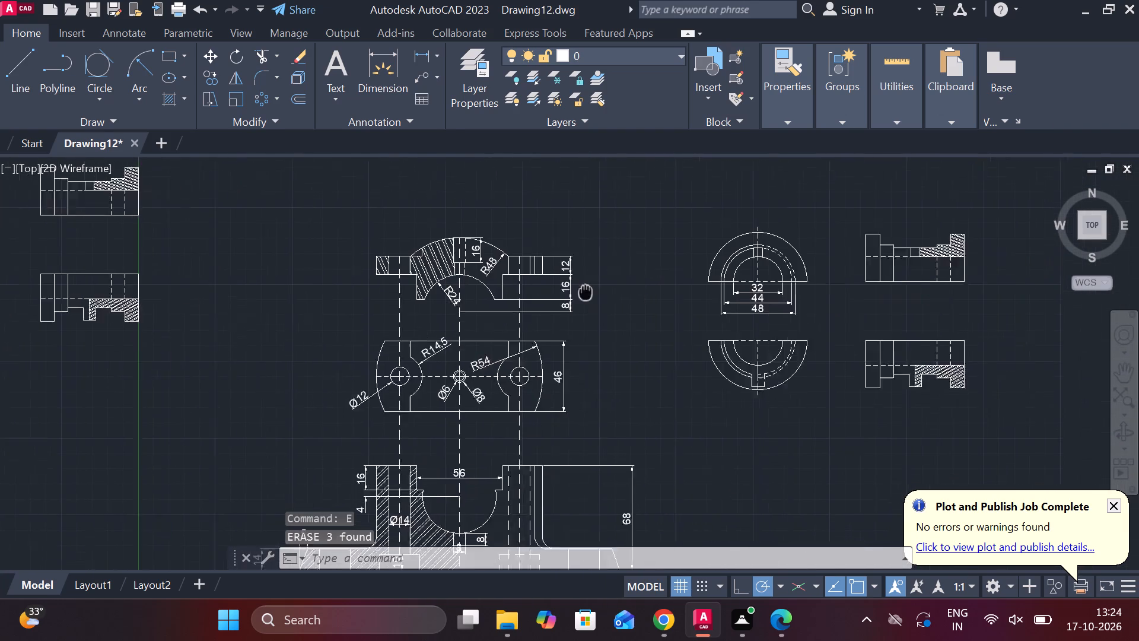
middle_drag(572, 288, 502, 264)
click(575, 189)
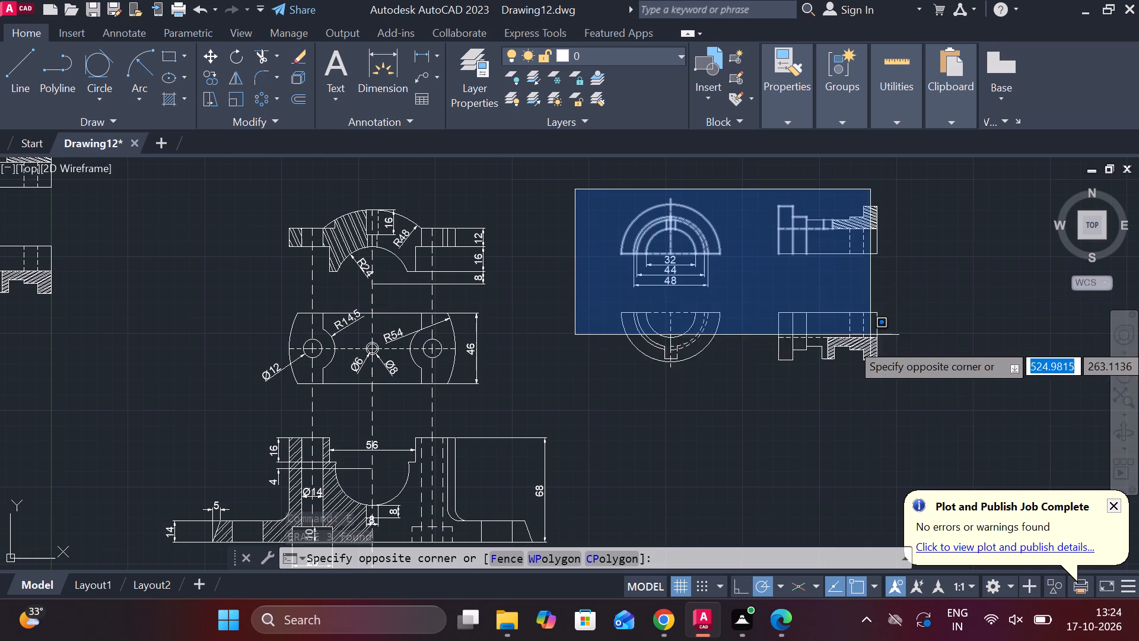
click(941, 388)
key(m)
key(Return)
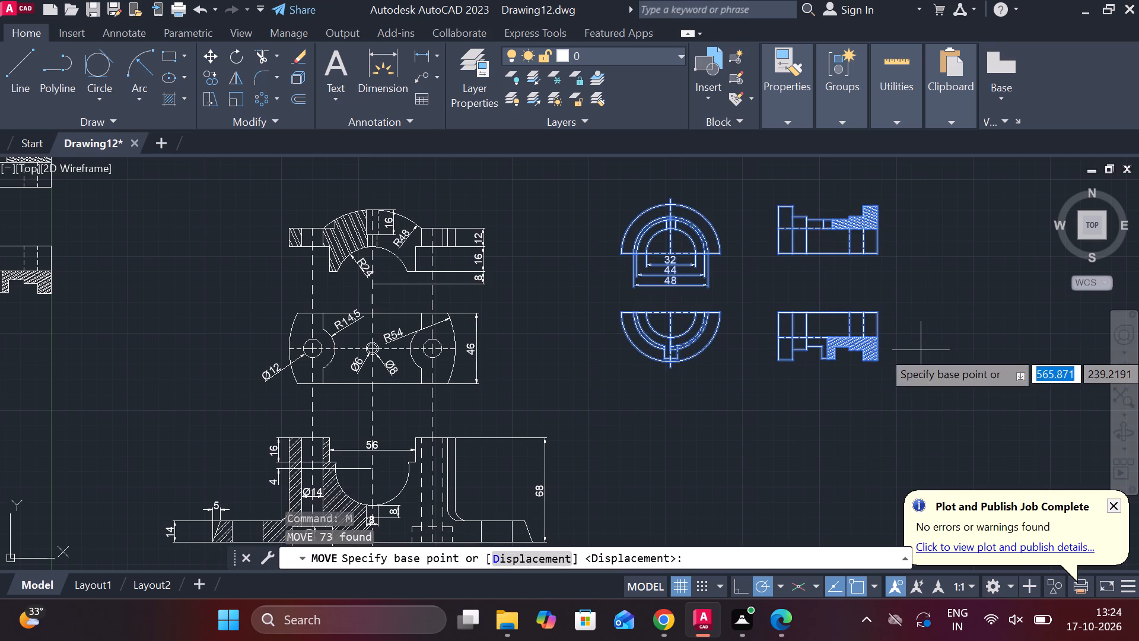
click(973, 364)
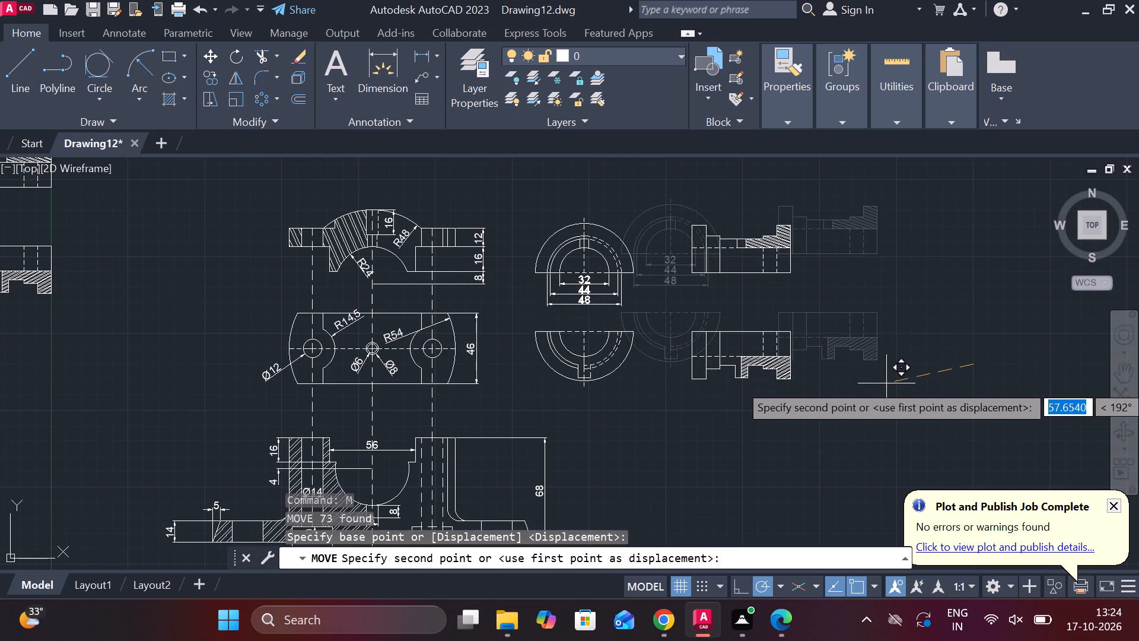
click(886, 383)
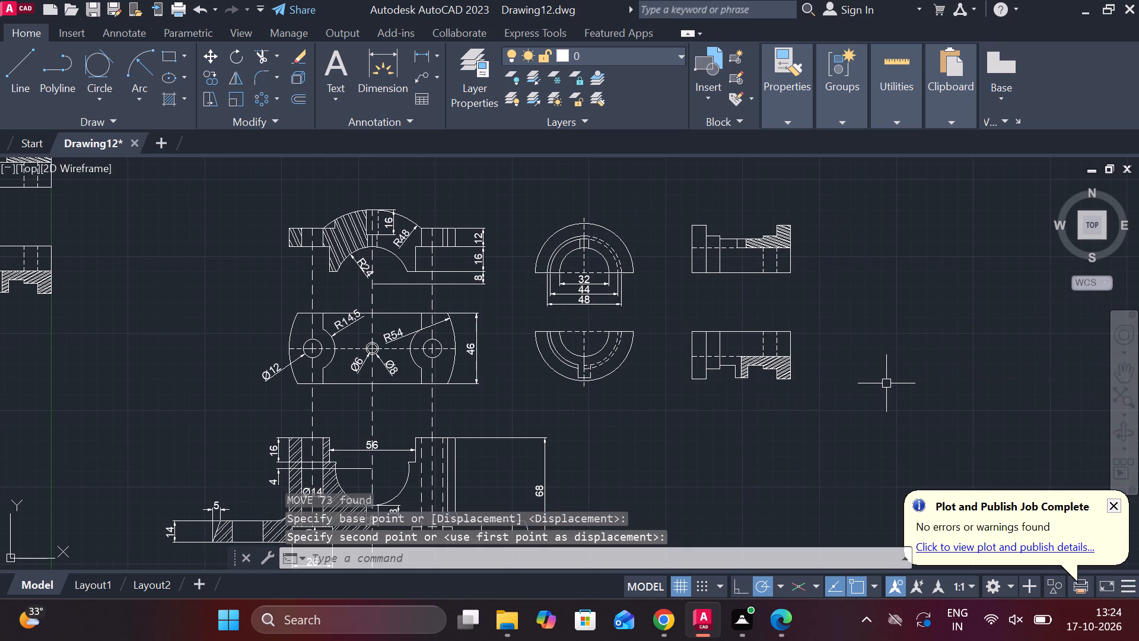
Move the two side section views horizontally about 28 units closer to the half-round views.
scroll(733, 410, up, 1)
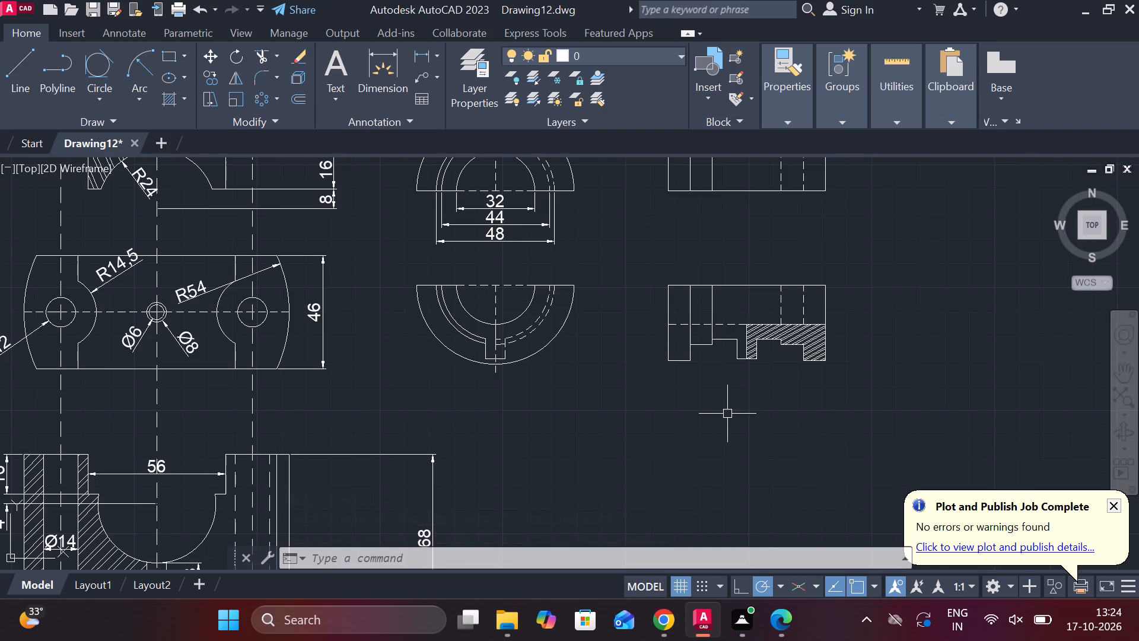
scroll(729, 421, down, 1)
middle_drag(729, 422, 720, 423)
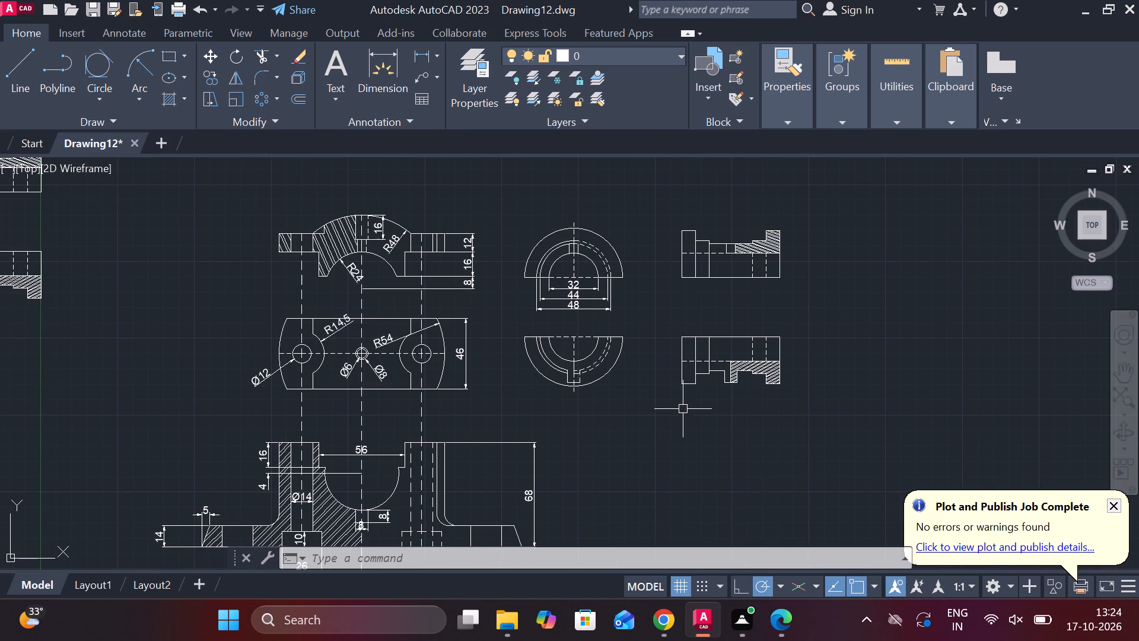
scroll(666, 372, up, 1)
scroll(655, 330, down, 1)
click(661, 193)
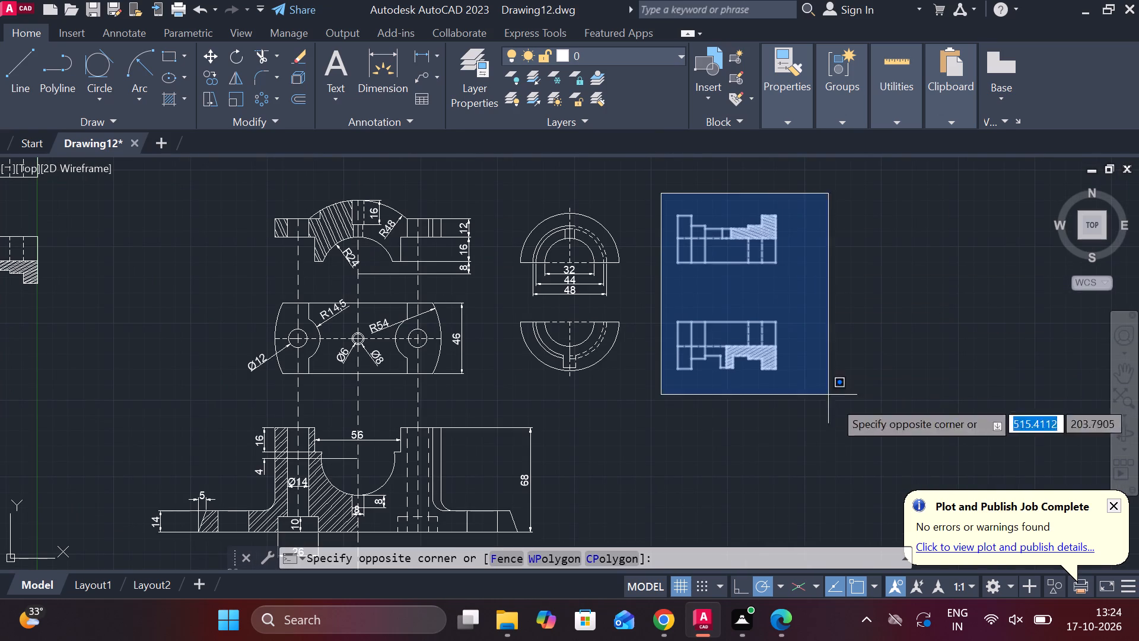
click(841, 439)
key(m)
key(Return)
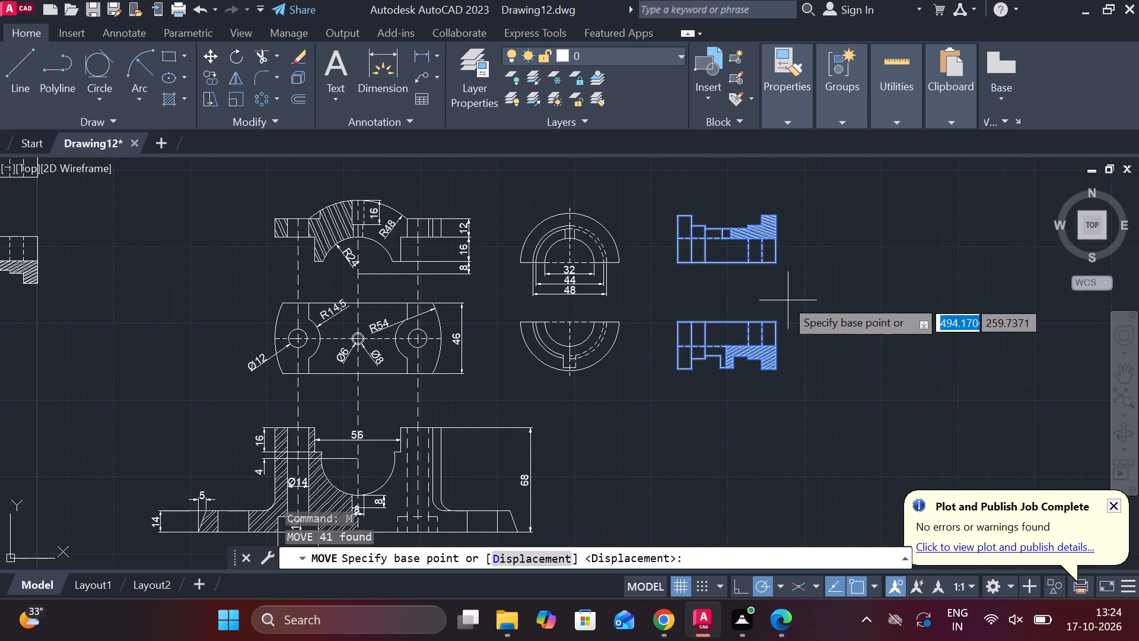
click(750, 297)
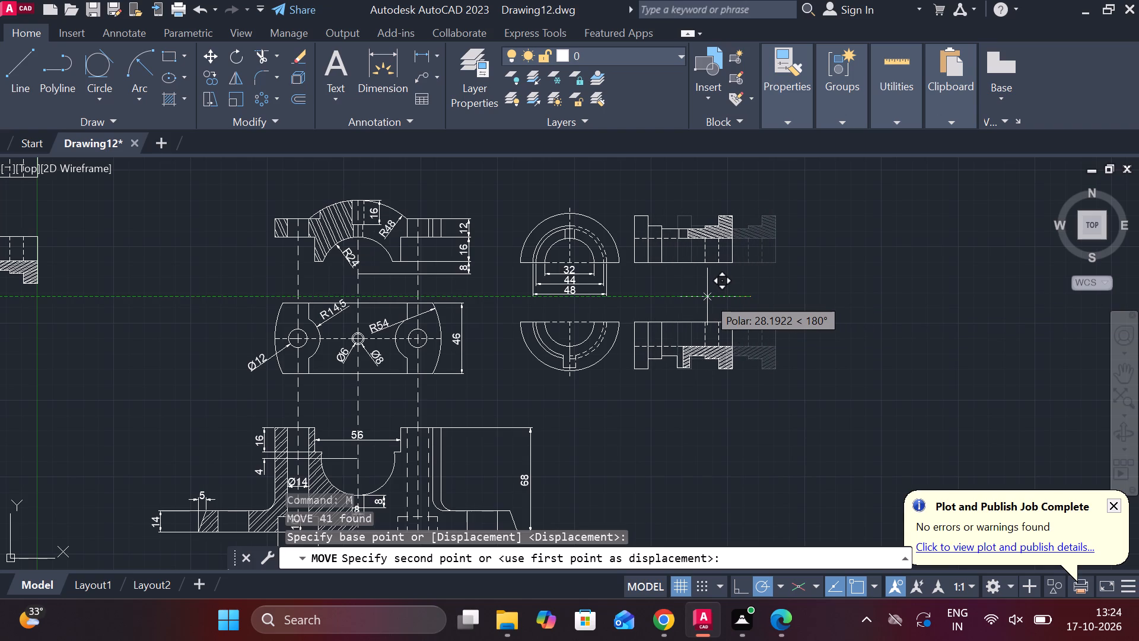
click(707, 297)
key(Escape)
Add a horizontal linear dimension across the outermost arc's endpoints, below the upper half-round view's other three dimensions.
scroll(628, 331, up, 1)
middle_drag(640, 334, 675, 347)
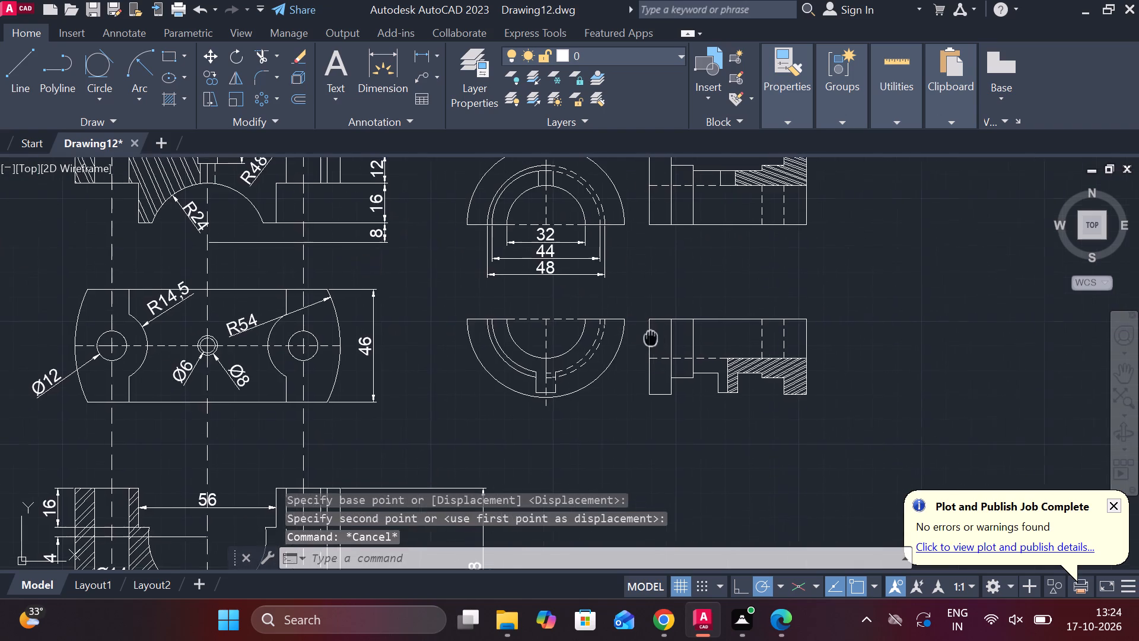
middle_drag(675, 347, 736, 386)
scroll(635, 288, up, 1)
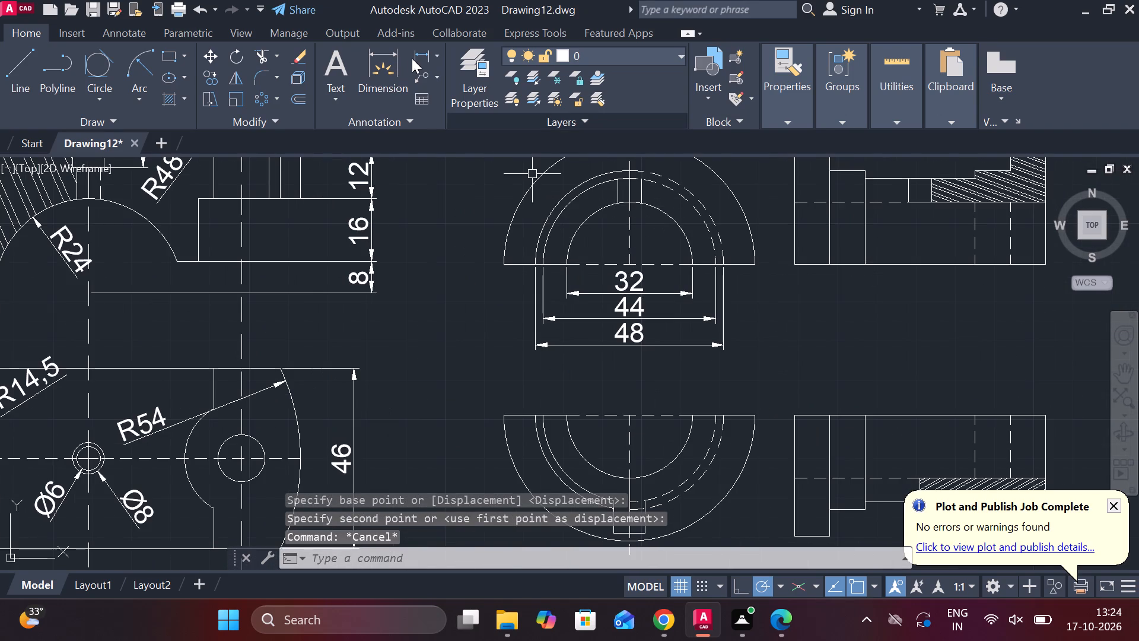
click(421, 57)
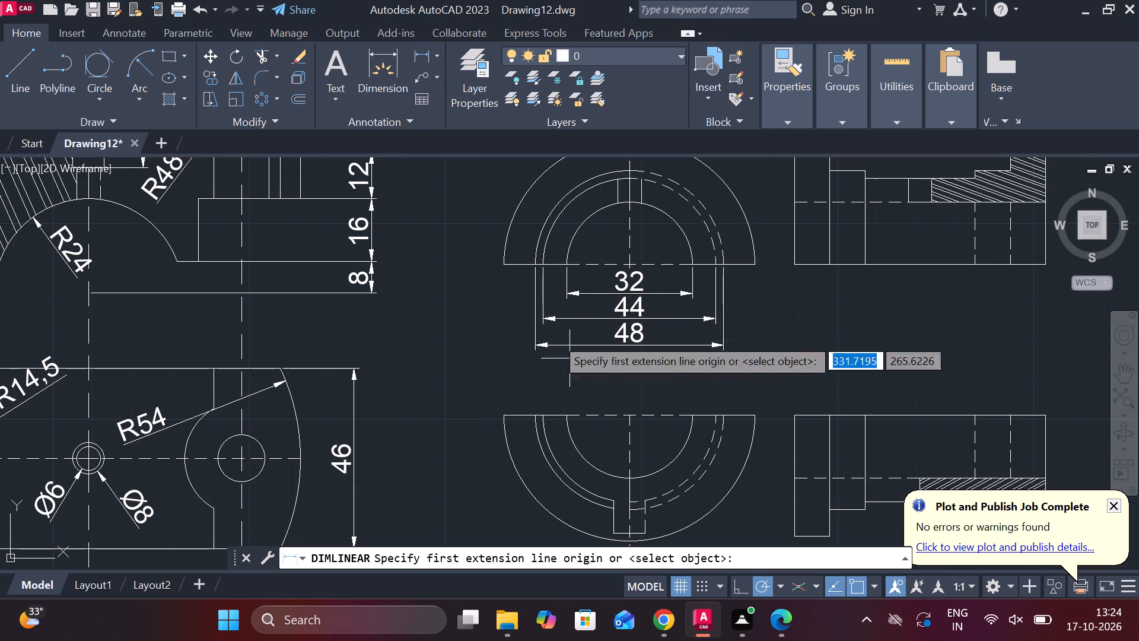
click(500, 265)
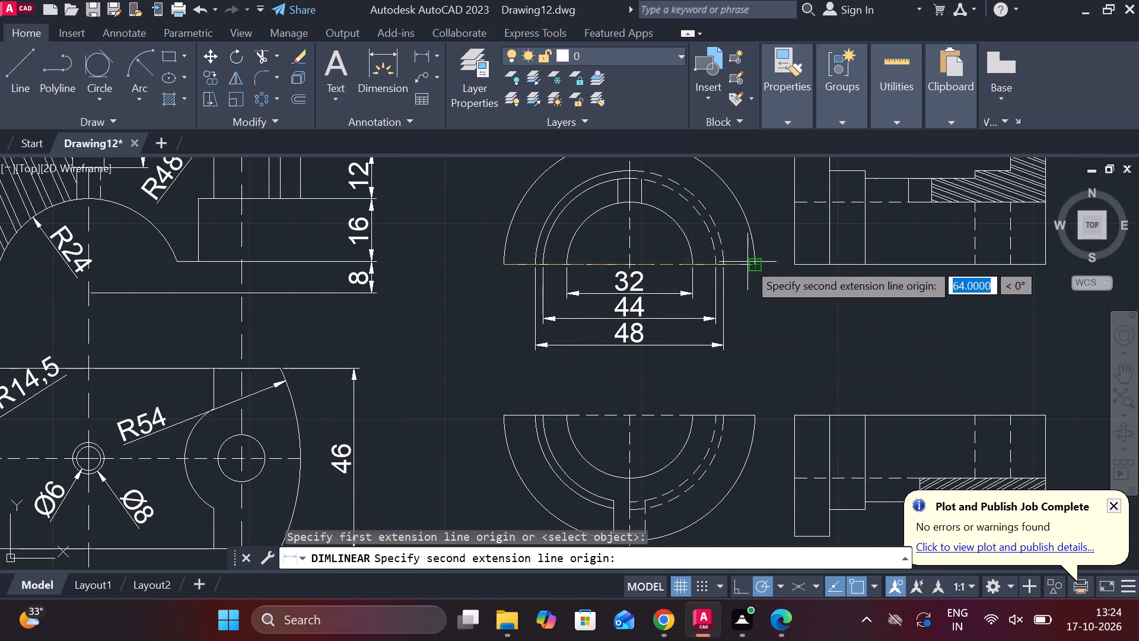
click(749, 263)
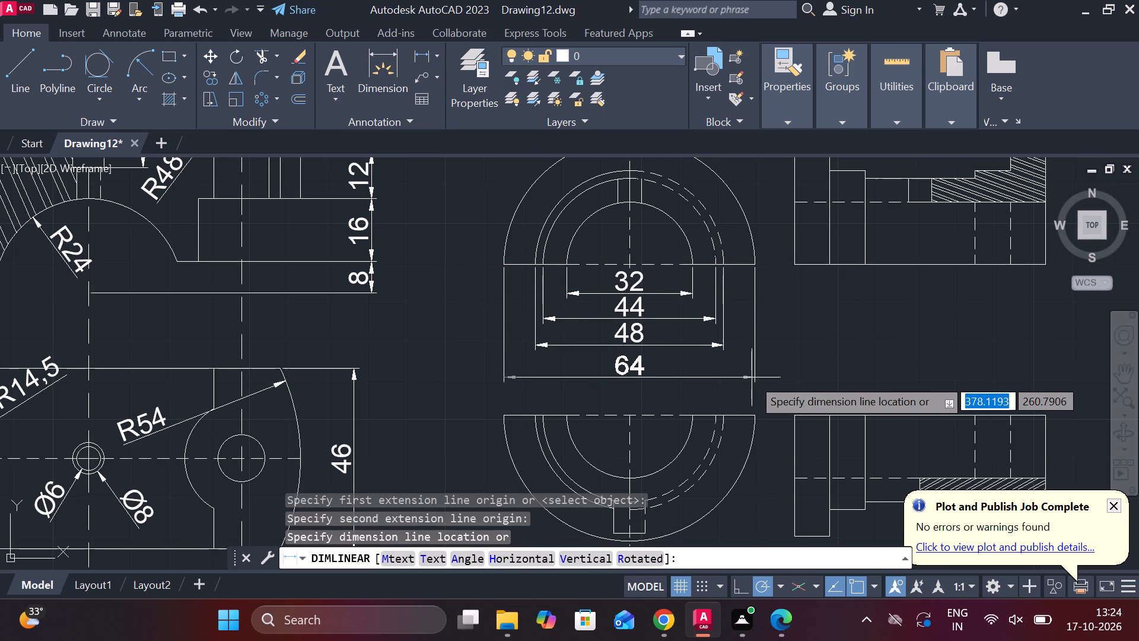
click(750, 379)
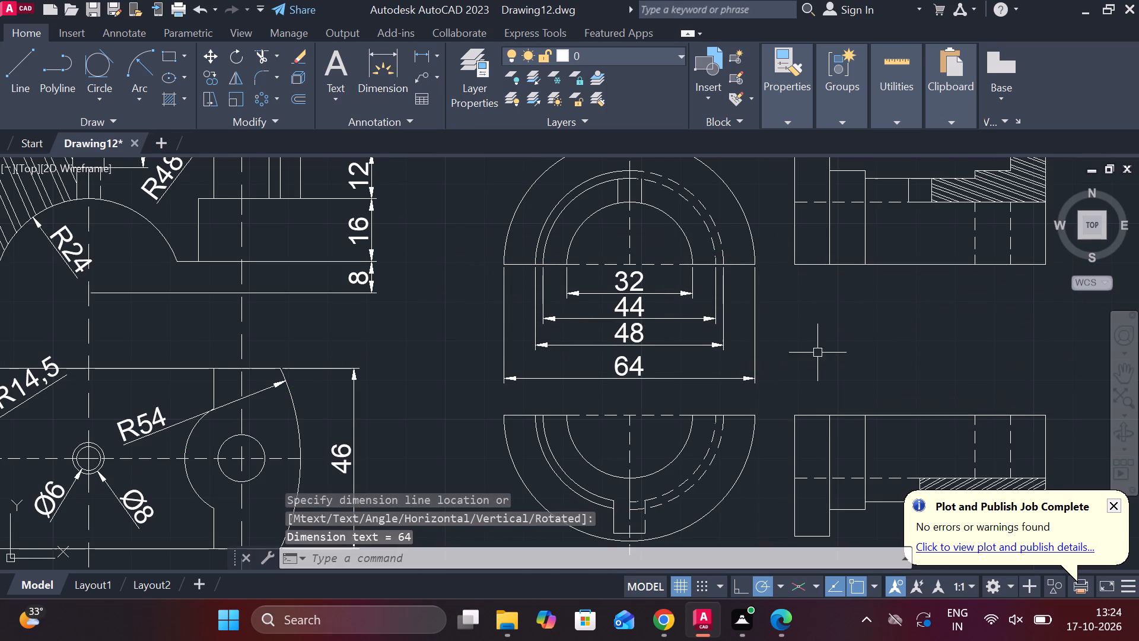
Add linear dimensions for the width and height of the central projecting lug on the lower side section view.
middle_drag(819, 353, 768, 347)
middle_drag(877, 374, 620, 318)
key(space)
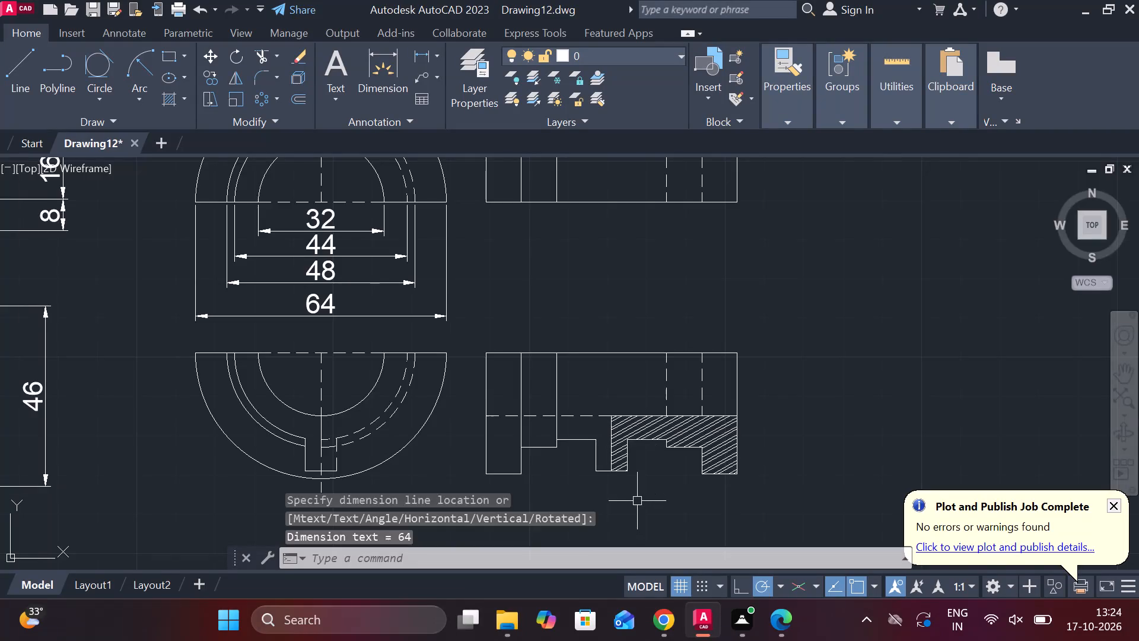
middle_drag(636, 500, 630, 418)
scroll(624, 414, up, 2)
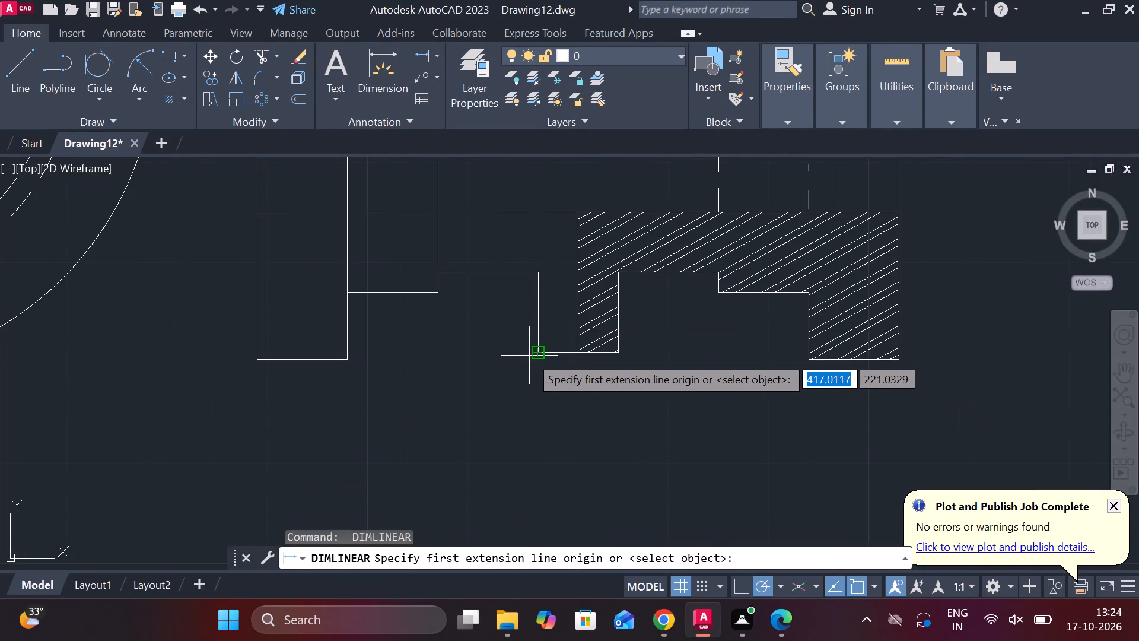
click(529, 356)
click(620, 351)
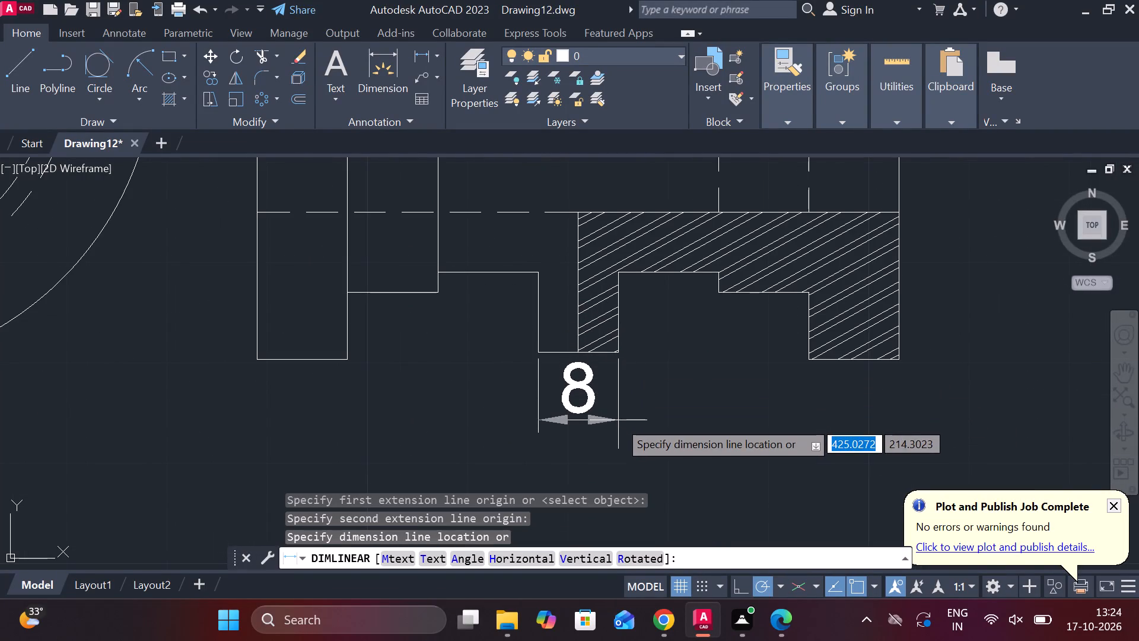
click(618, 420)
key(space)
click(622, 269)
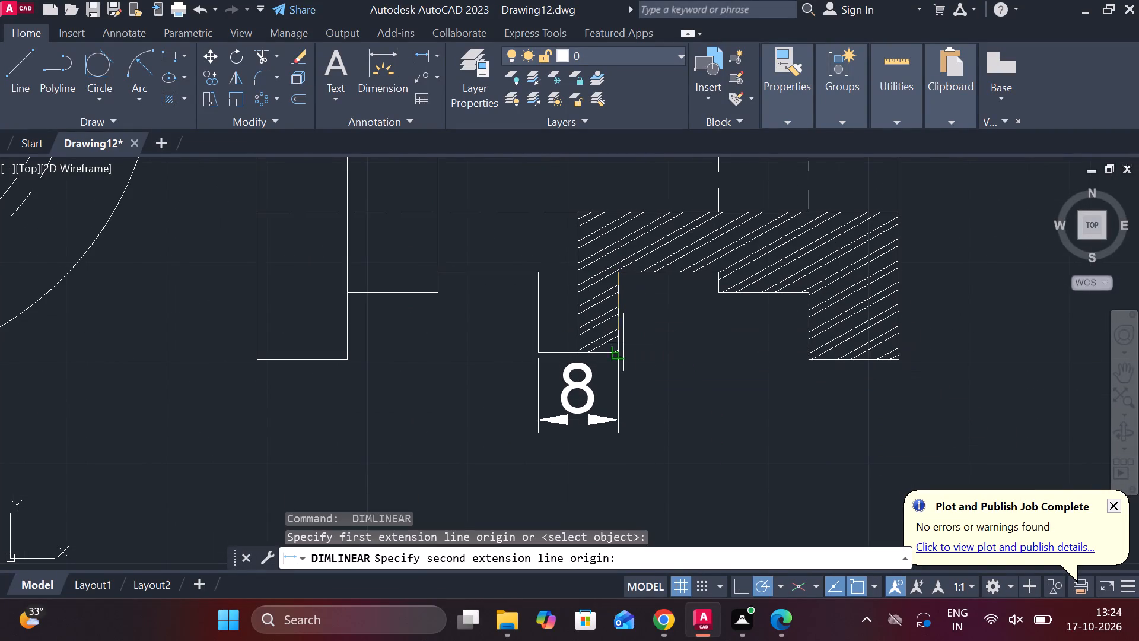
click(619, 347)
click(682, 351)
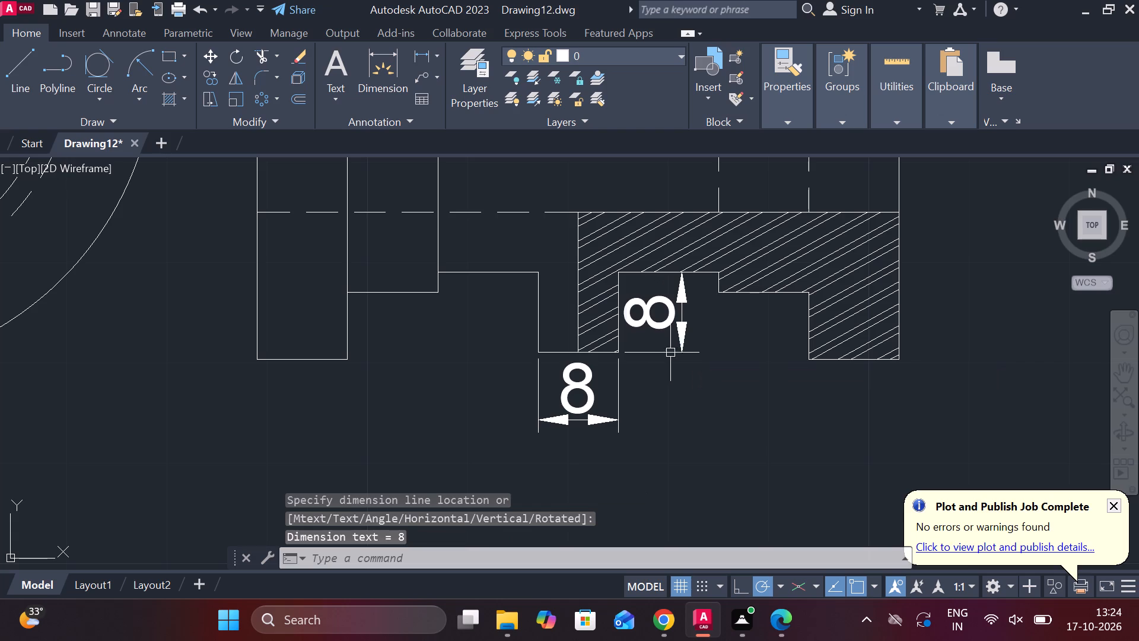
Add a horizontal linear dimension between the inner shoulder edges, below the upper side section view.
middle_drag(591, 267, 574, 380)
middle_drag(577, 357, 557, 396)
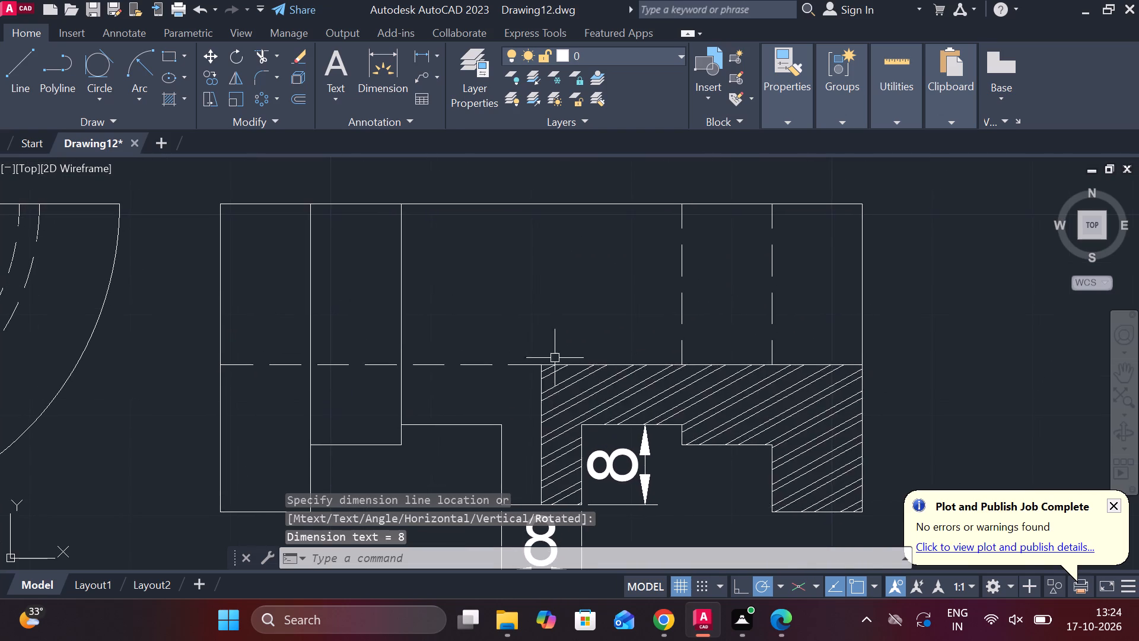
middle_drag(565, 359, 575, 471)
scroll(566, 280, down, 1)
middle_drag(585, 304, 591, 448)
middle_drag(571, 304, 572, 322)
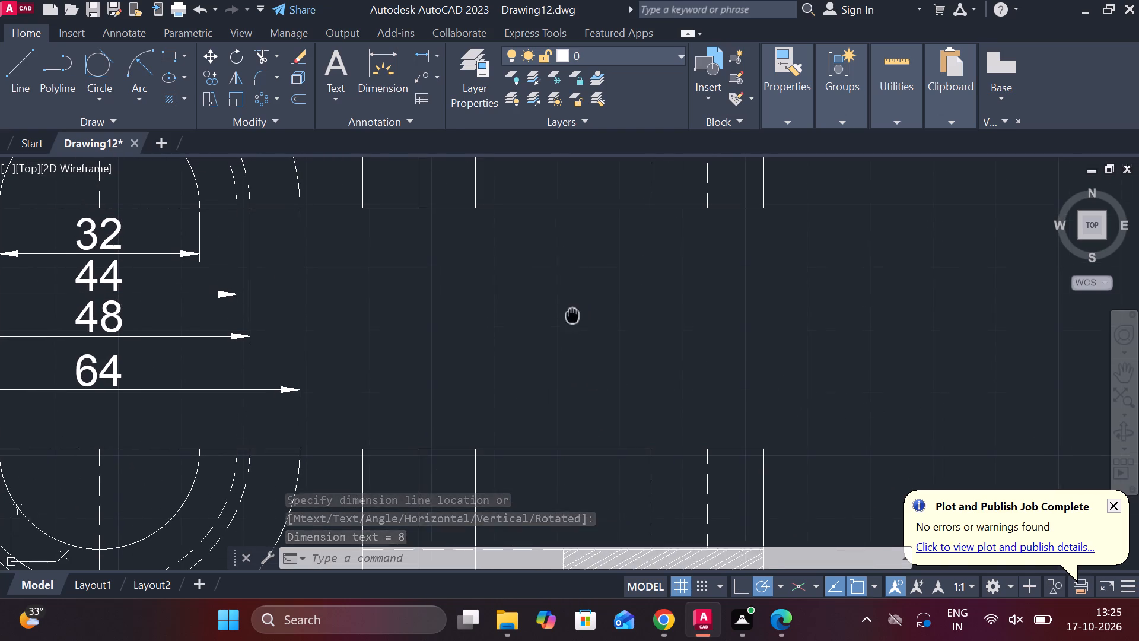
middle_drag(572, 322, 571, 399)
middle_drag(531, 358, 506, 415)
key(space)
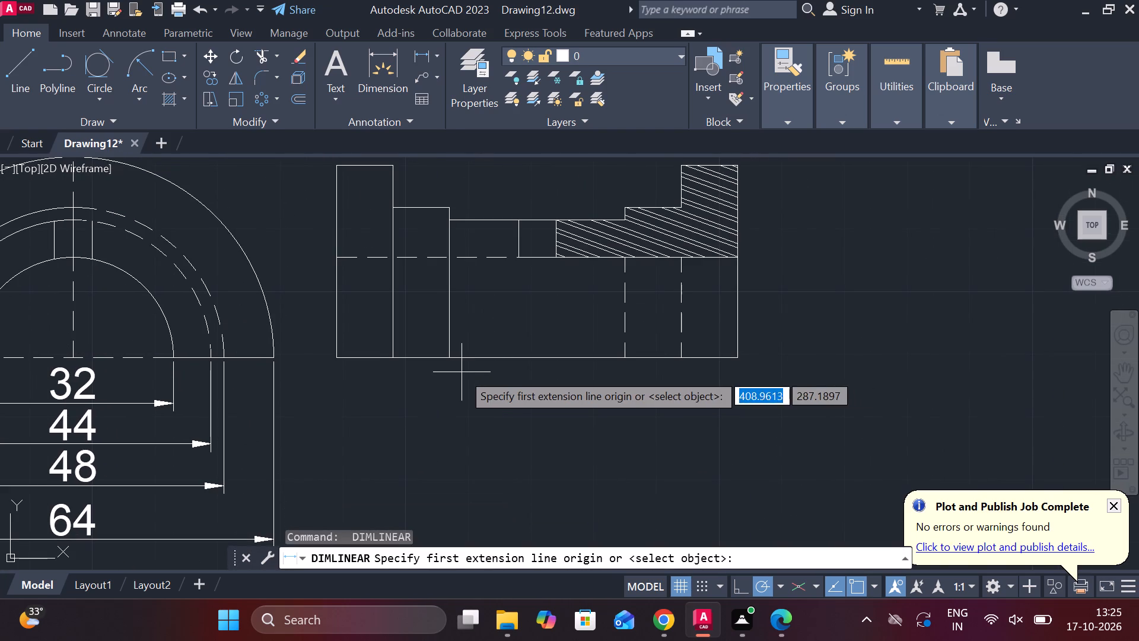
click(456, 361)
click(623, 357)
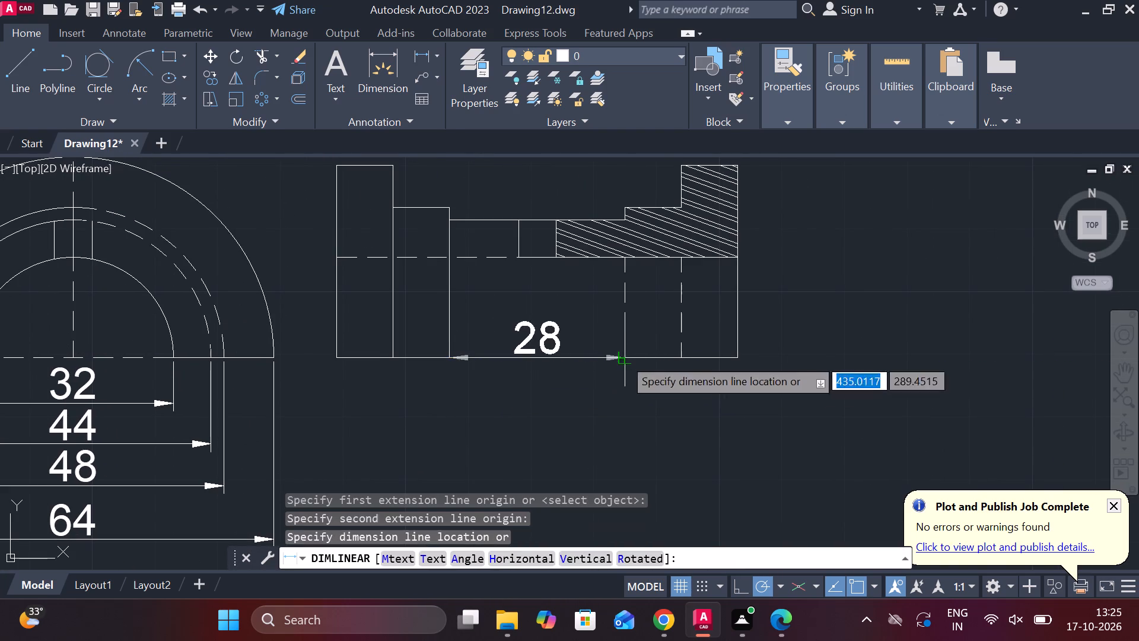
click(577, 406)
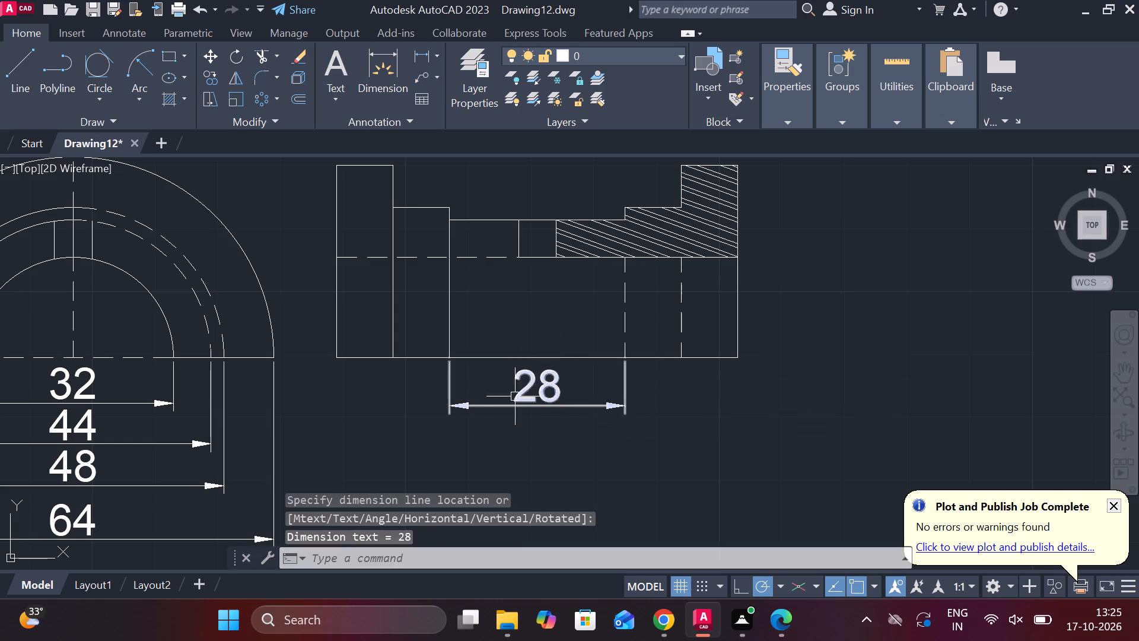
Stack two more horizontal dimensions below the upper side section view: across the outer shoulder edges and across the overall length.
key(space)
click(387, 364)
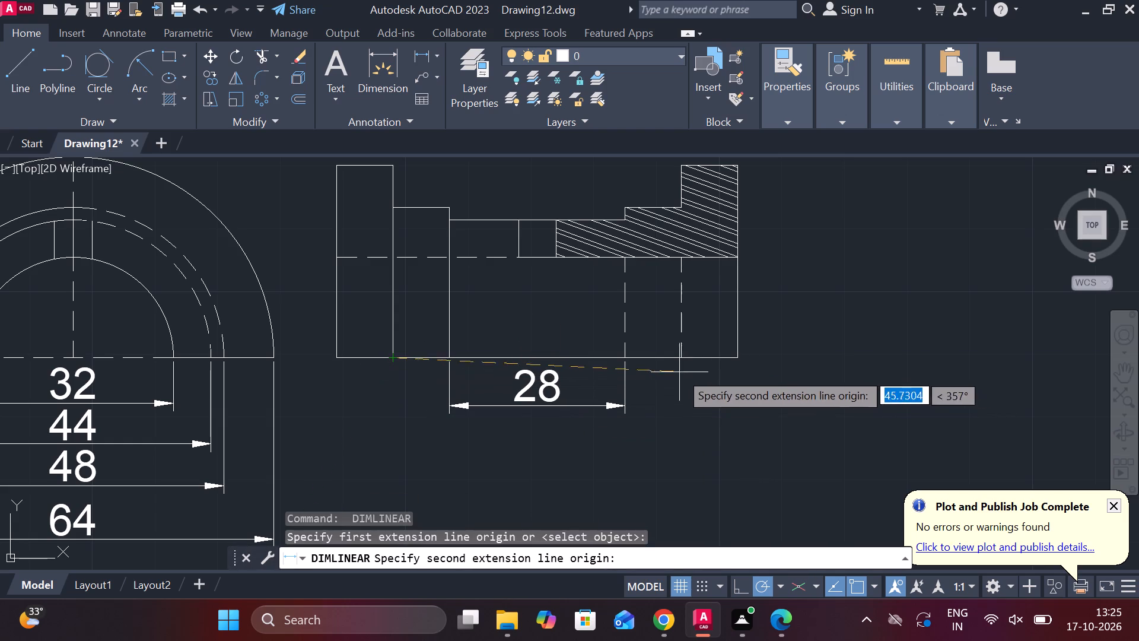
click(681, 355)
middle_drag(669, 426, 649, 322)
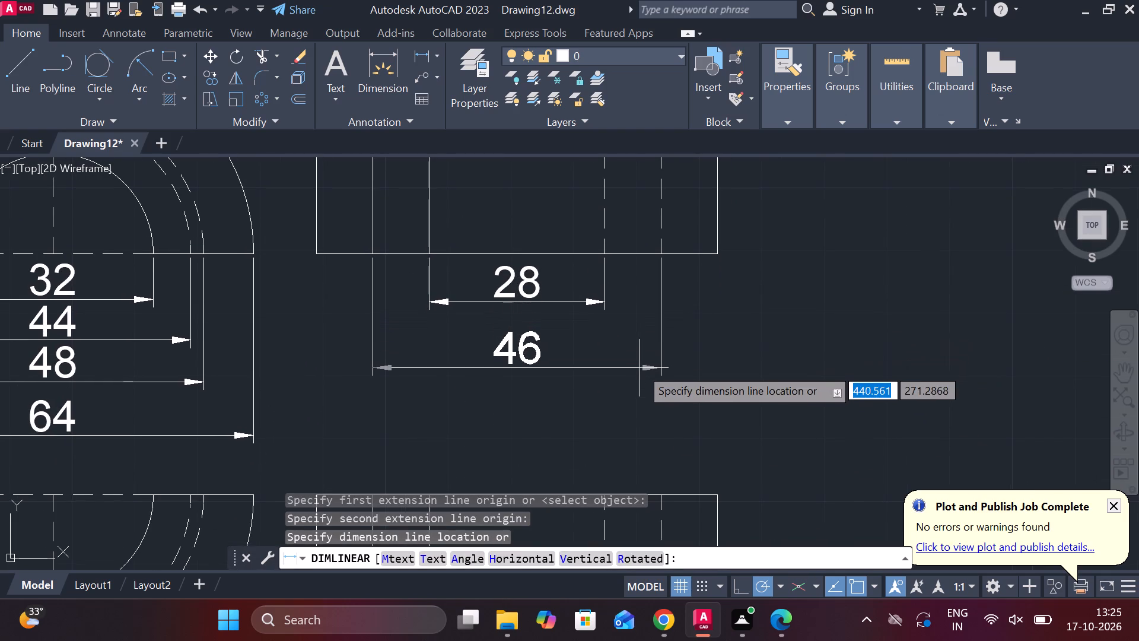
click(641, 354)
key(space)
click(318, 262)
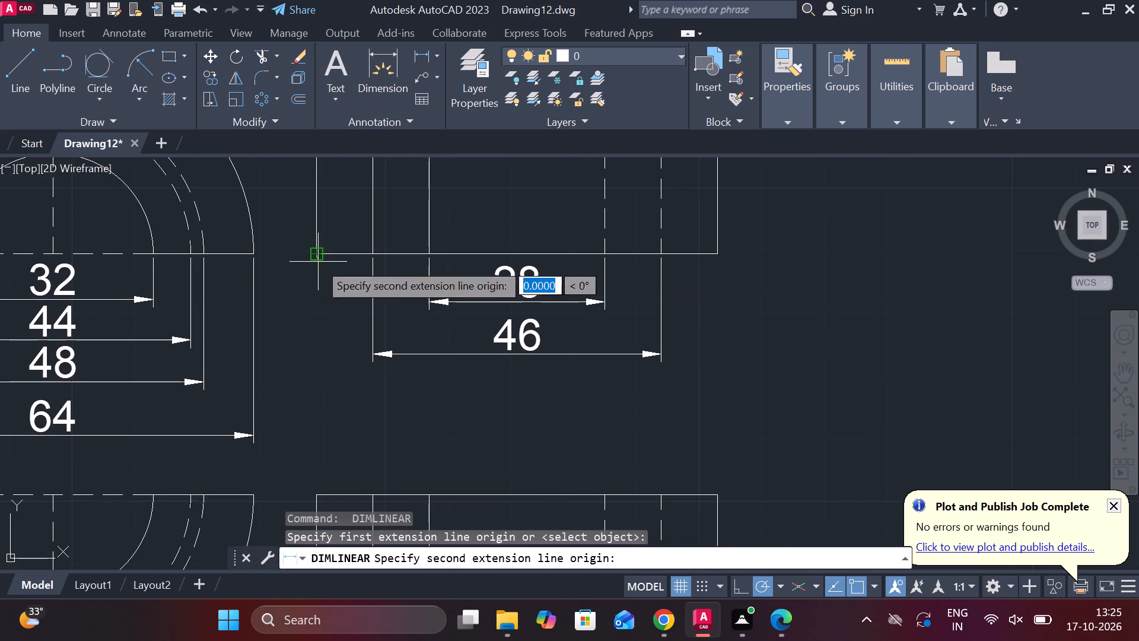
click(724, 252)
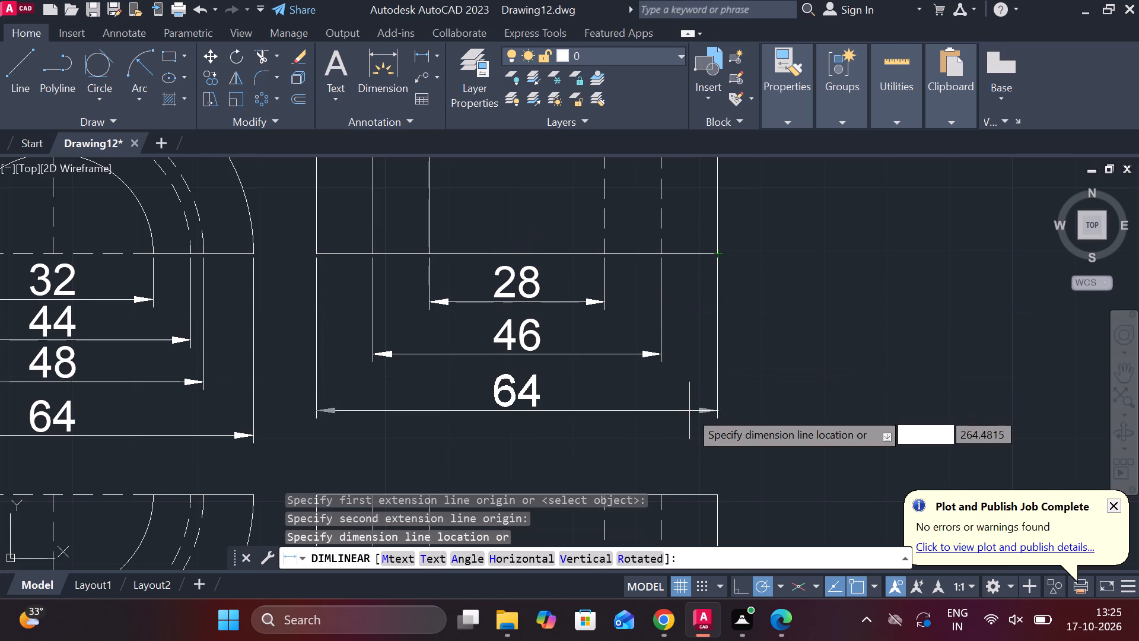
click(685, 423)
Add a horizontal linear dimension above the small central hole in the upper side section view.
scroll(695, 411, down, 2)
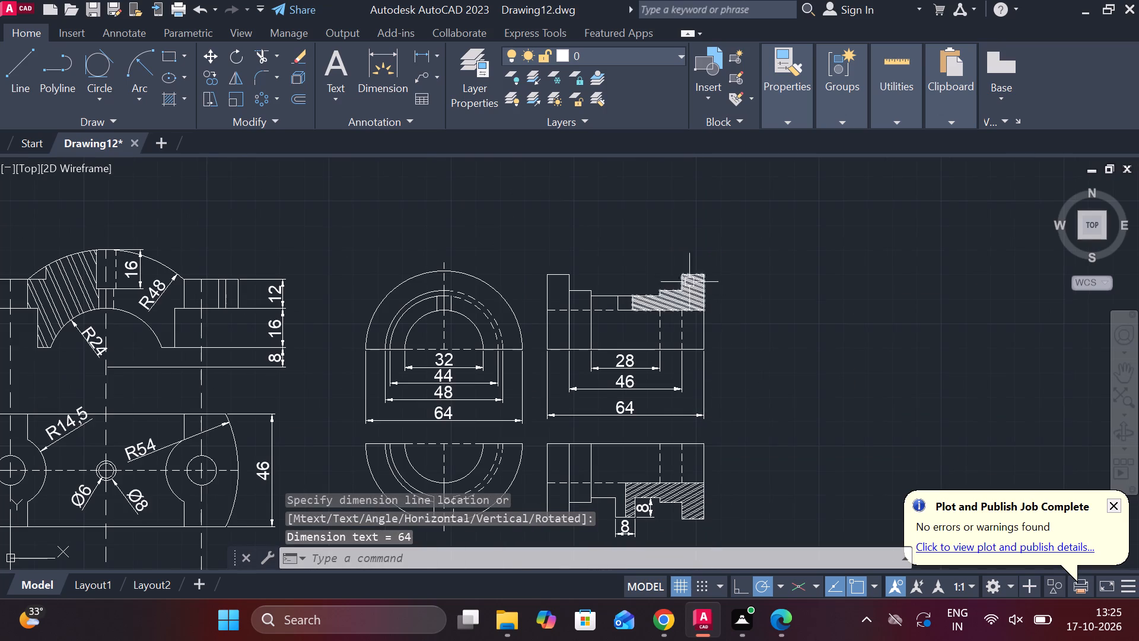
scroll(606, 243, up, 2)
middle_drag(617, 300, 558, 307)
scroll(616, 339, up, 1)
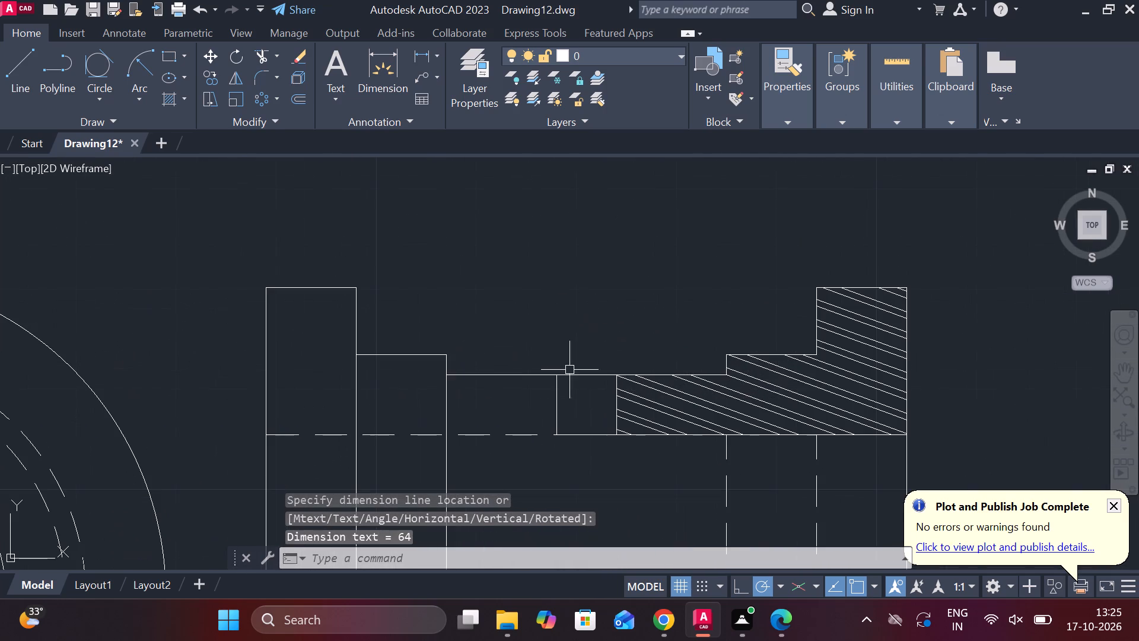
key(space)
click(562, 372)
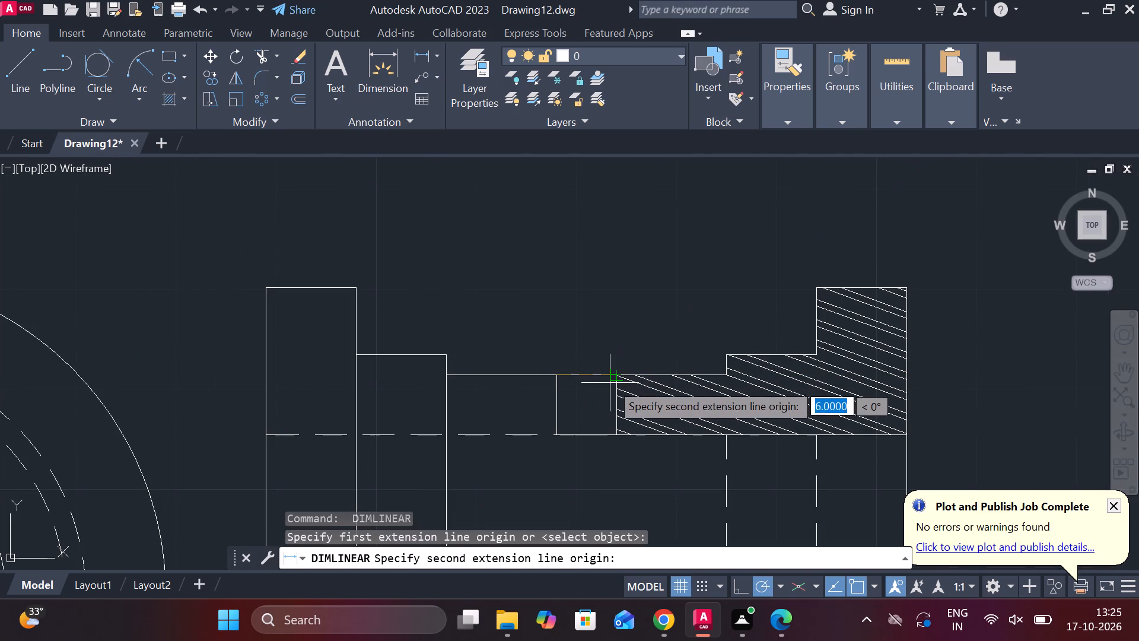
click(616, 379)
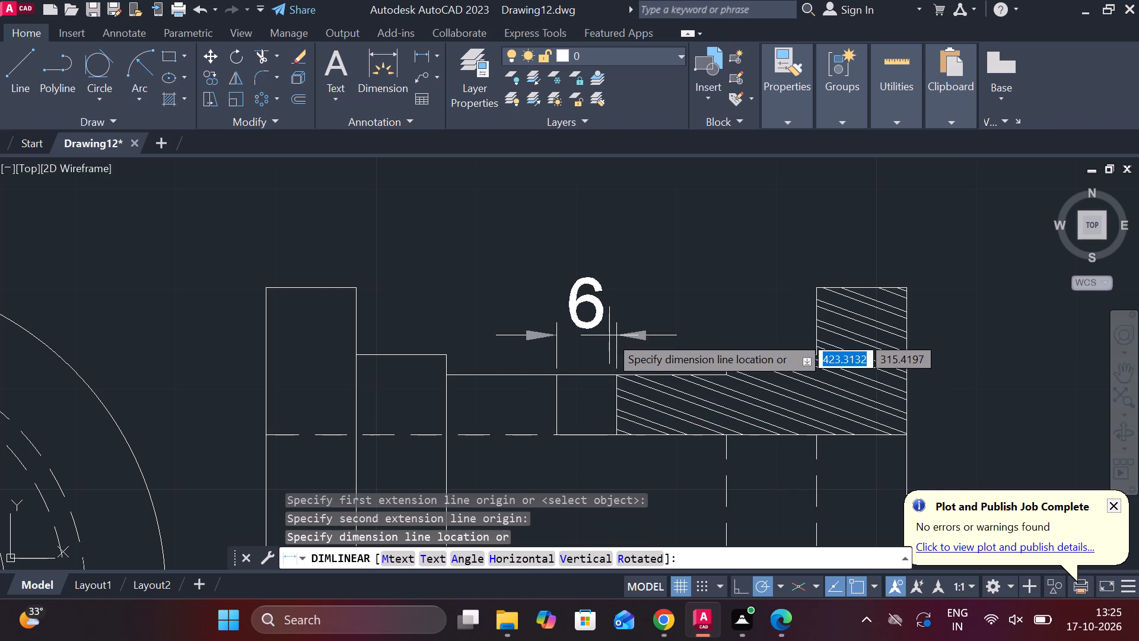
click(609, 335)
Review the layout and dimensions of the half-round, cap and bearing views.
scroll(614, 331, down, 4)
middle_drag(723, 377, 763, 328)
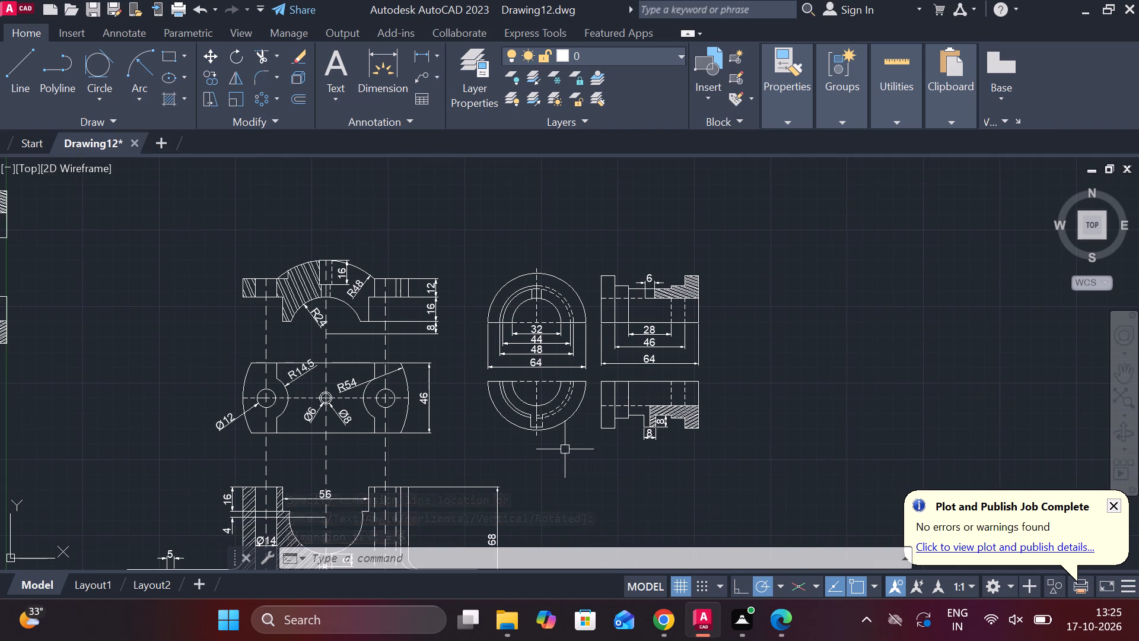
scroll(561, 447, up, 2)
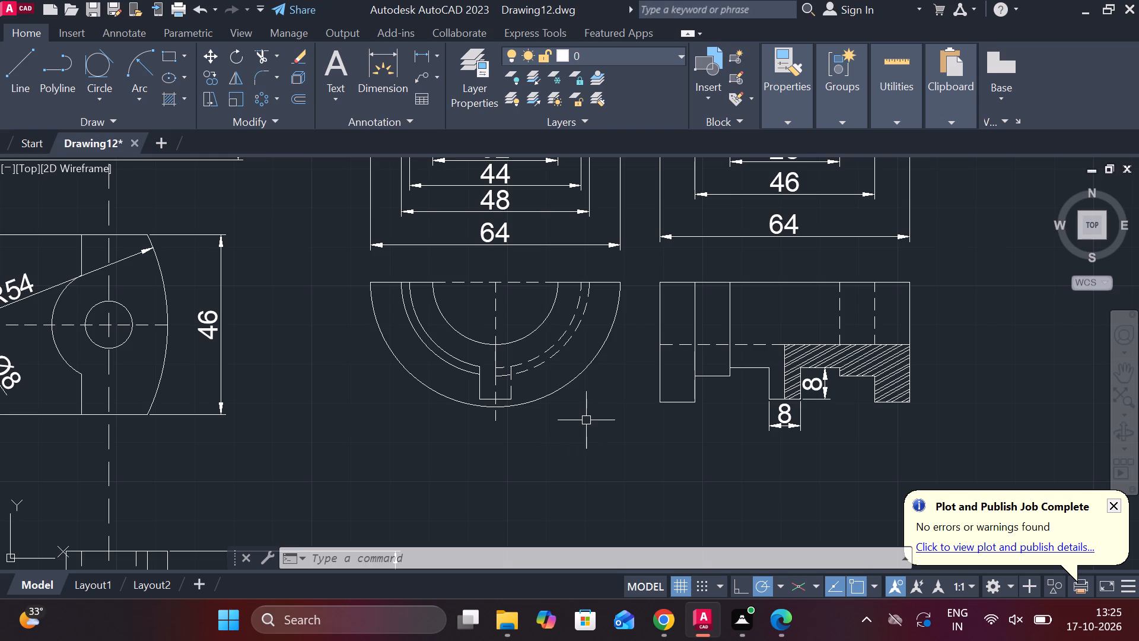
scroll(586, 420, down, 2)
middle_drag(553, 443, 638, 401)
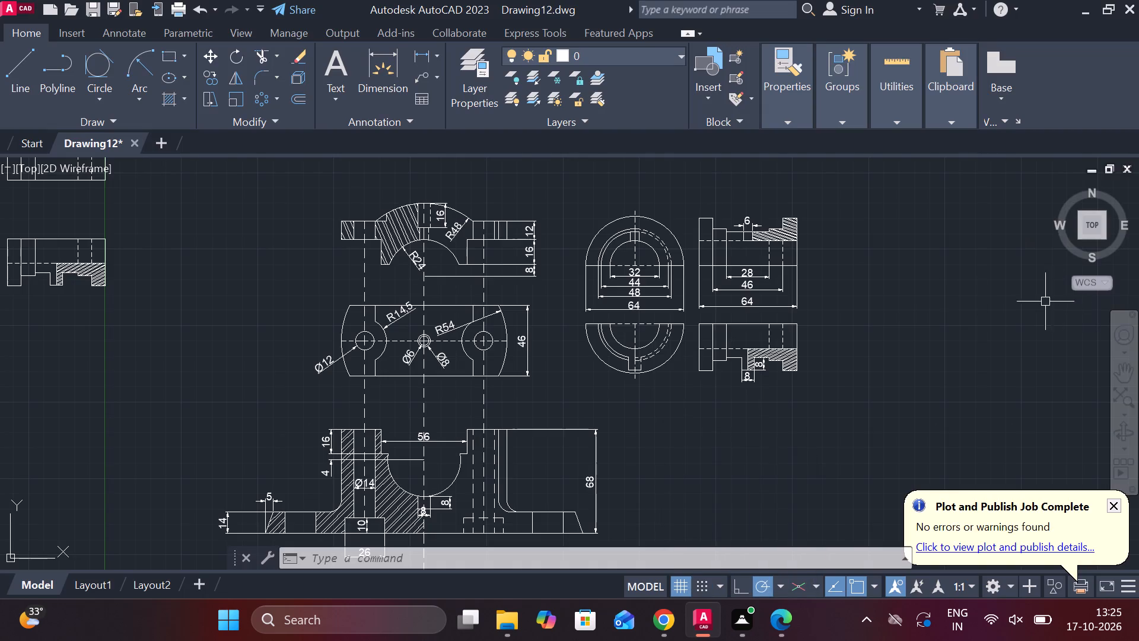
key(Escape)
scroll(850, 363, down, 1)
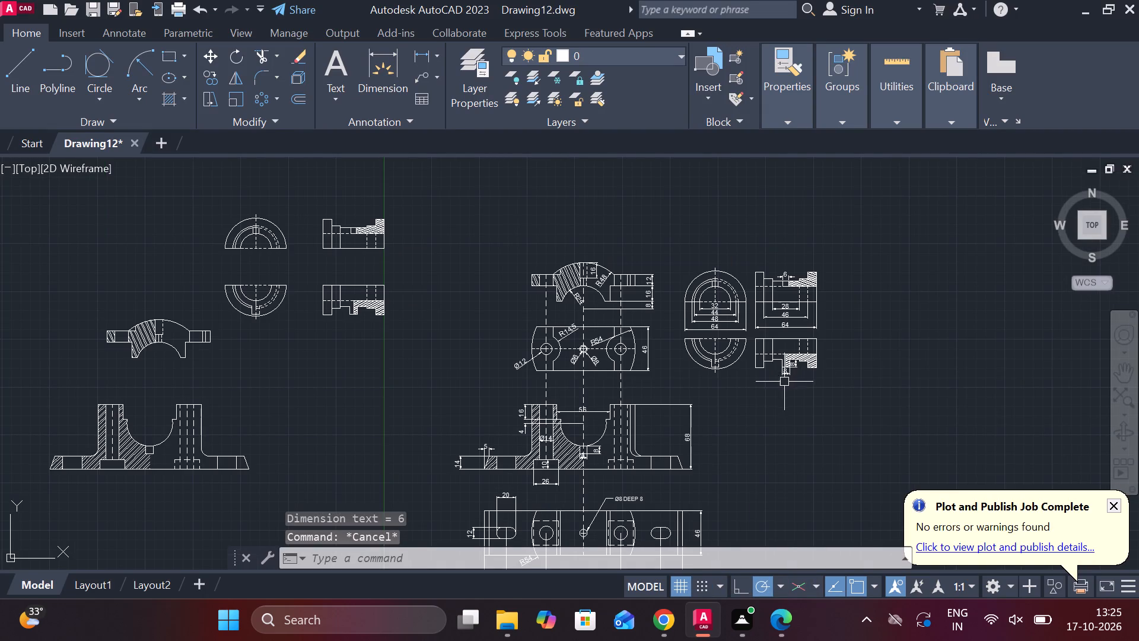
middle_drag(782, 382, 716, 316)
middle_drag(733, 367, 686, 312)
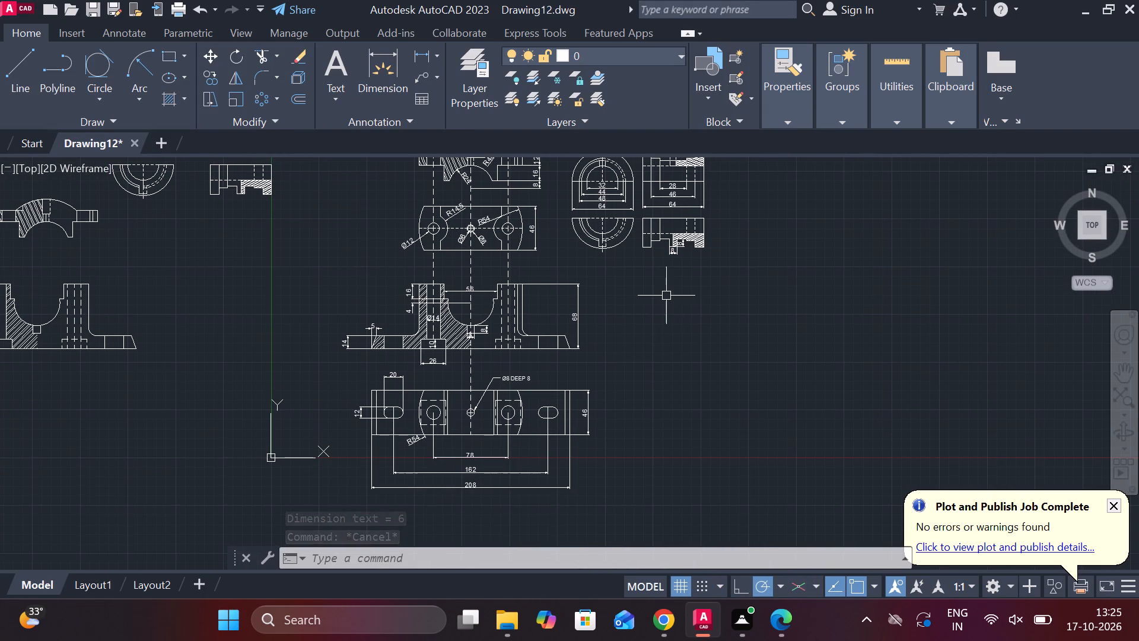
middle_drag(666, 296, 731, 369)
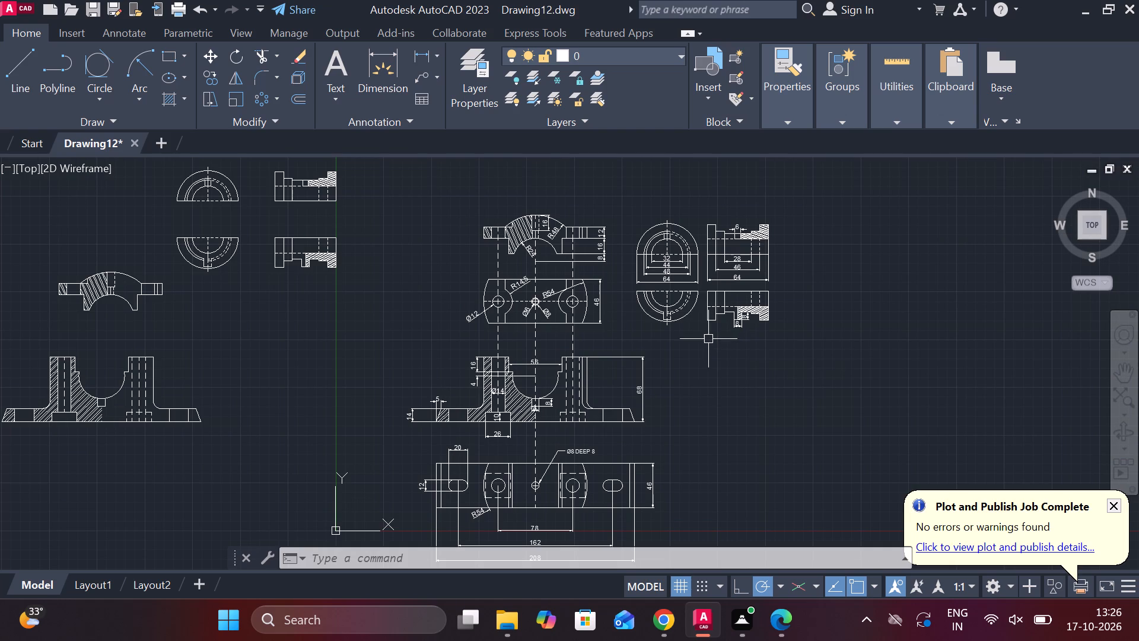
Add multiline text reading "CAP C.I 1 off" at text height 8 in the empty space below the half-round views.
scroll(553, 332, up, 2)
middle_drag(539, 338, 545, 339)
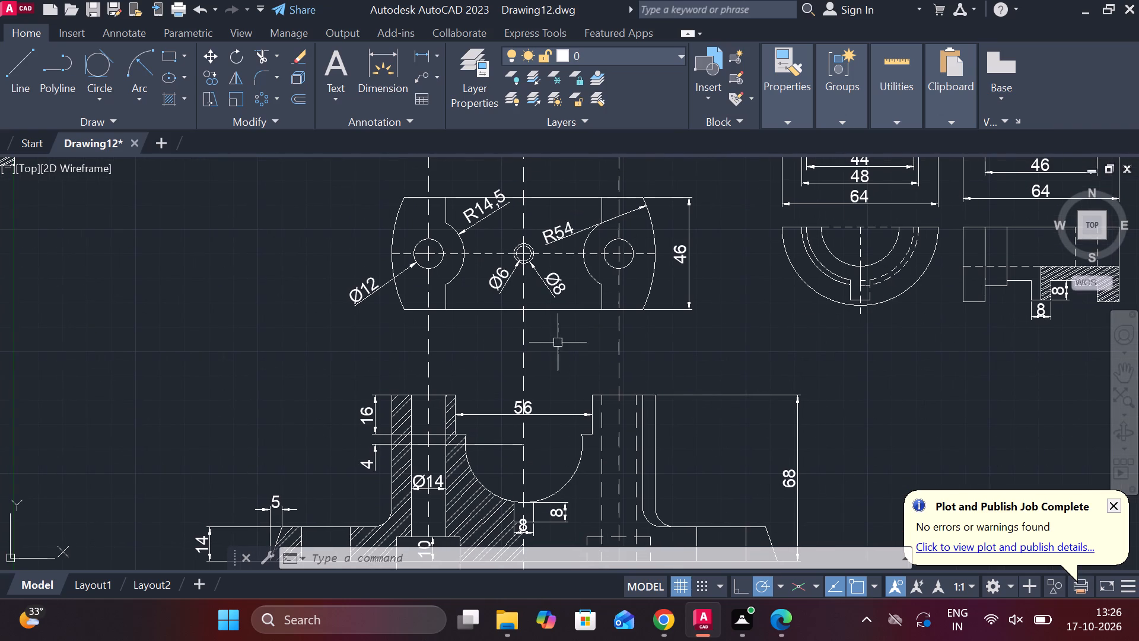
middle_drag(683, 355, 614, 345)
text(MT)
key(space)
click(800, 360)
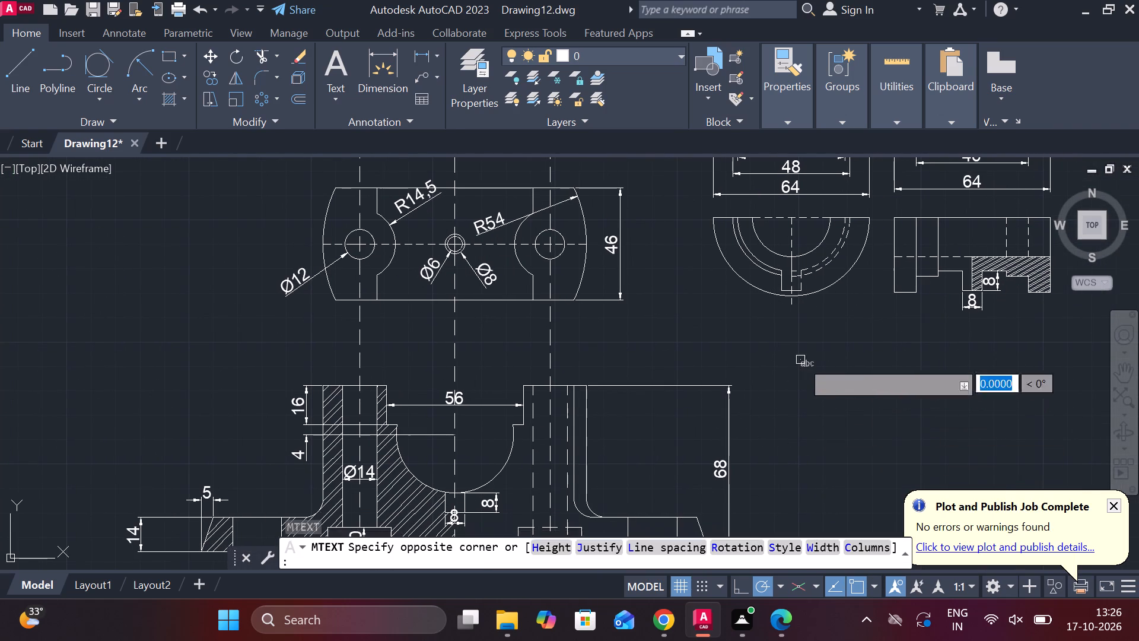
click(981, 405)
middle_drag(1009, 382, 968, 380)
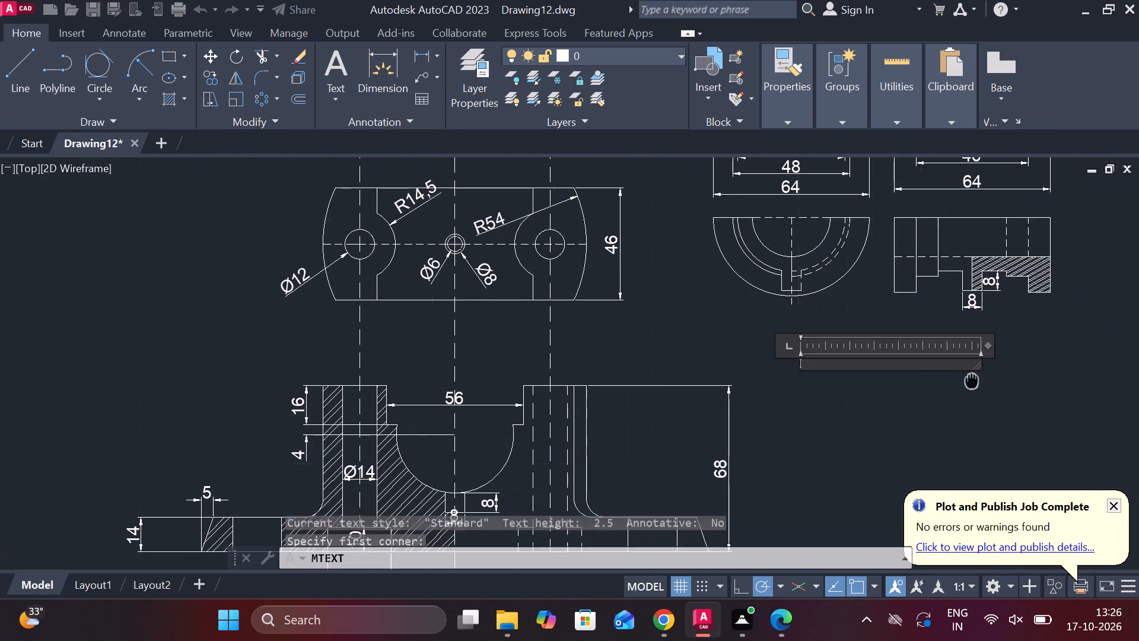
middle_drag(968, 380, 867, 391)
click(171, 77)
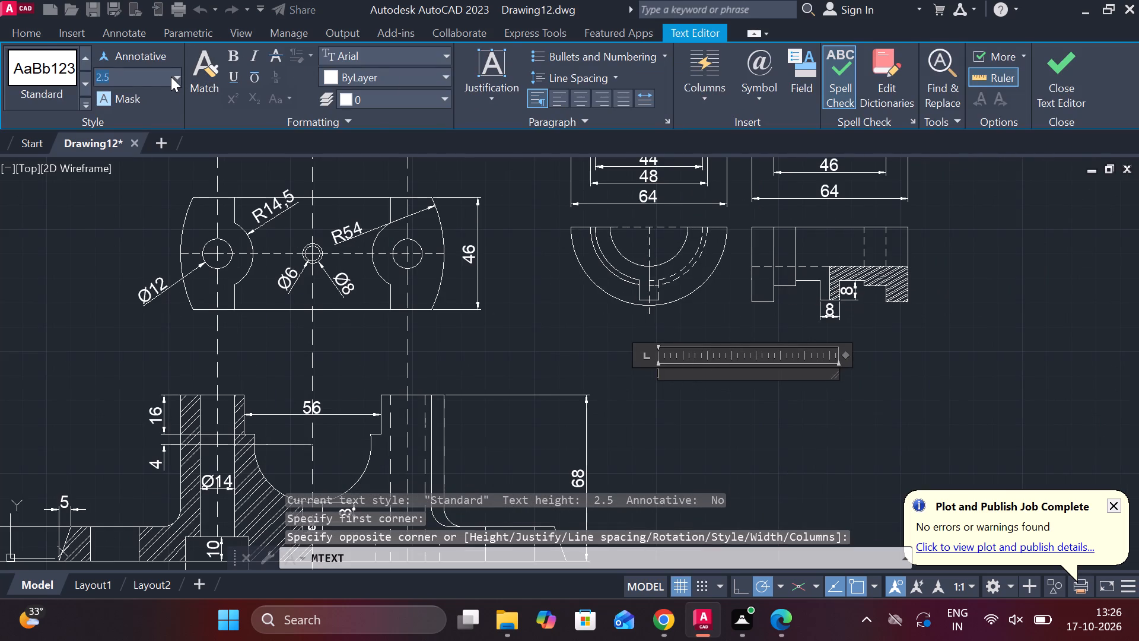
click(173, 75)
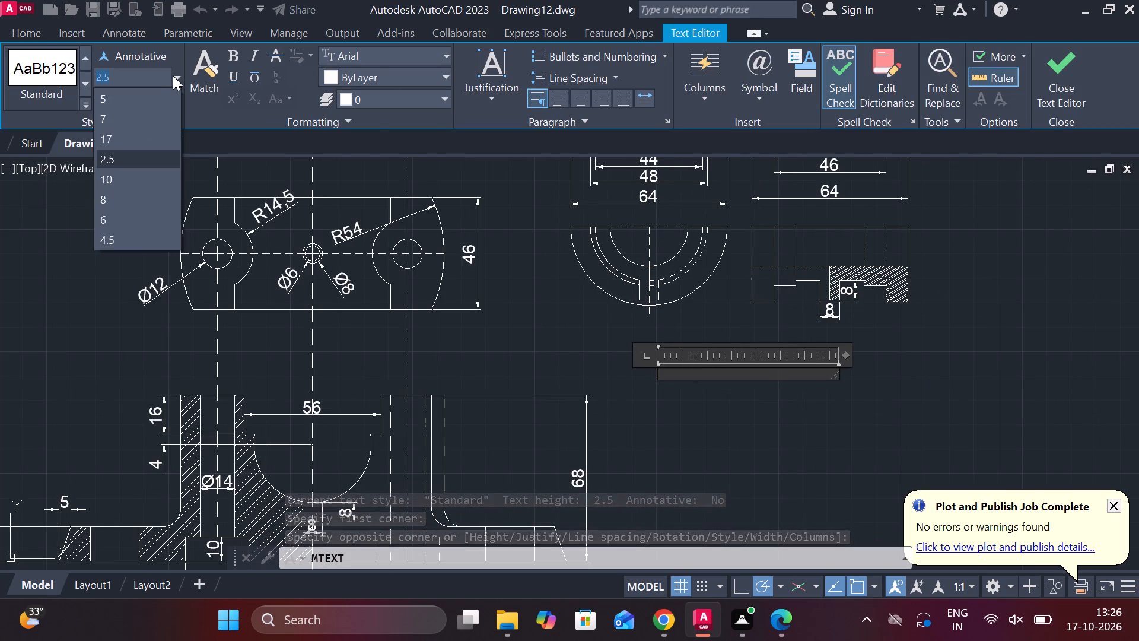
click(106, 201)
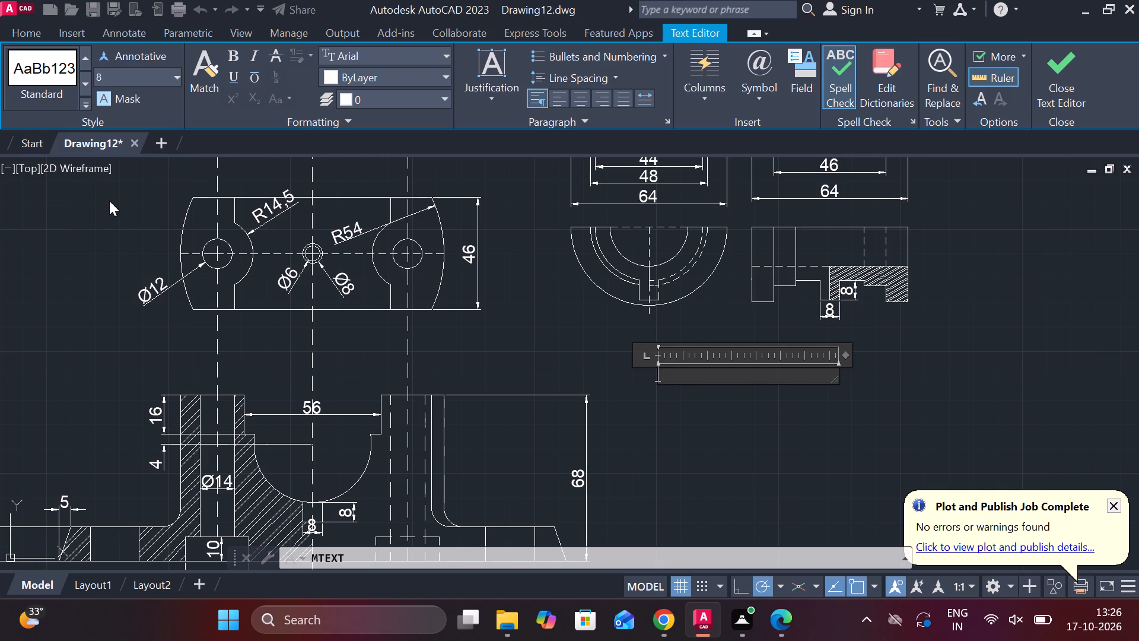
text(CAP)
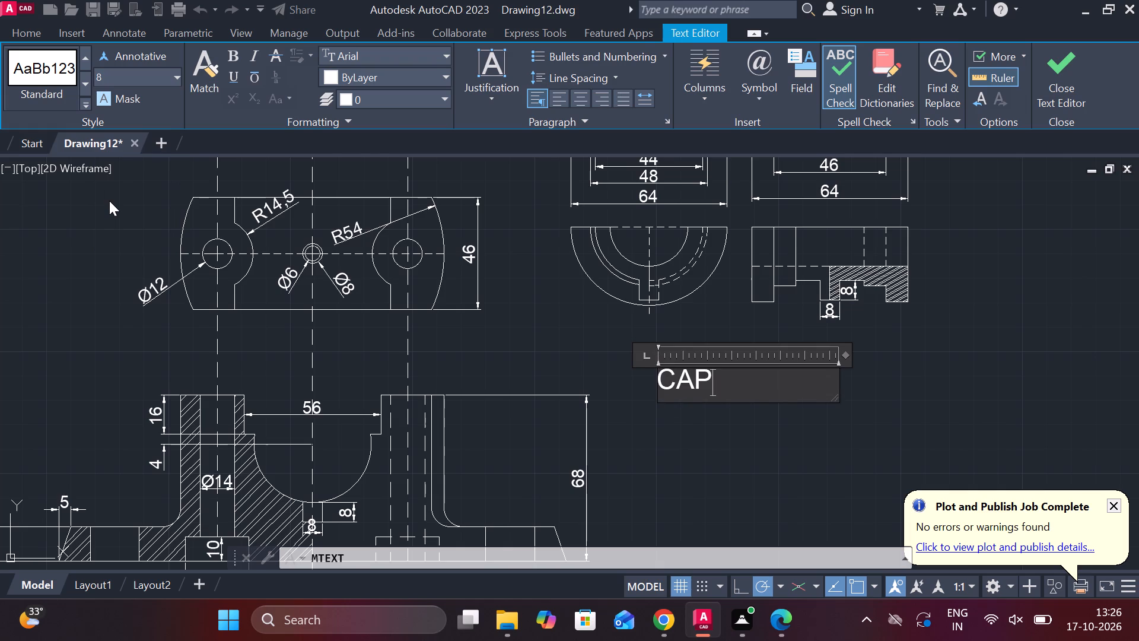
key(space)
text(C)
key(i)
key(BackSpace)
text(.1)
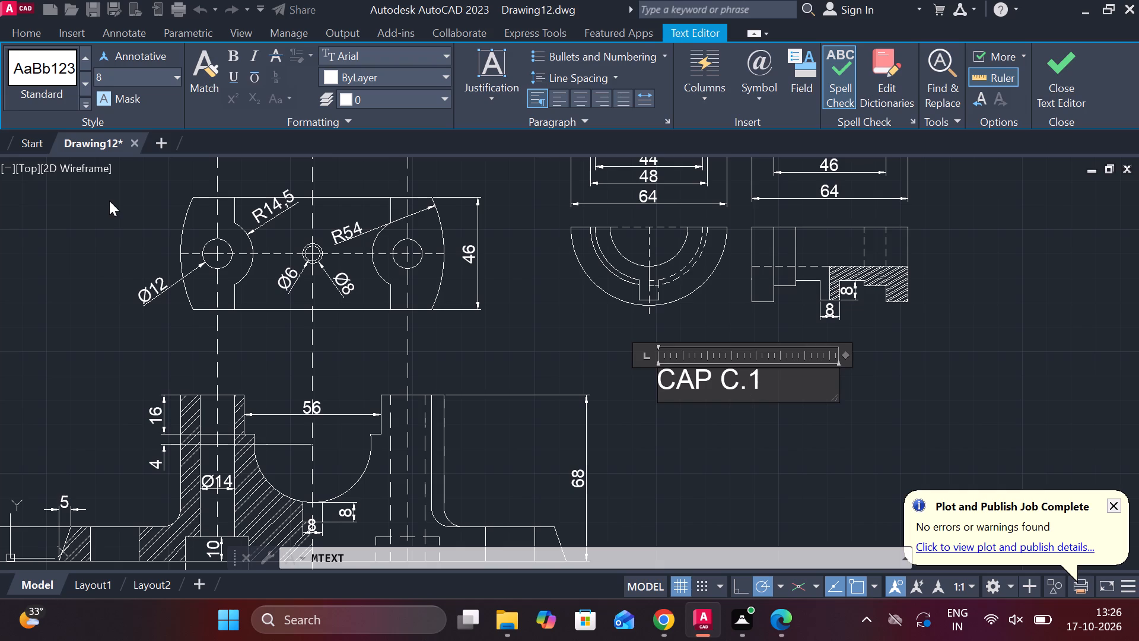
key(BackSpace)
key(BackSpace)
key(period)
key(i)
key(space)
key(1)
key(space)
text(O)
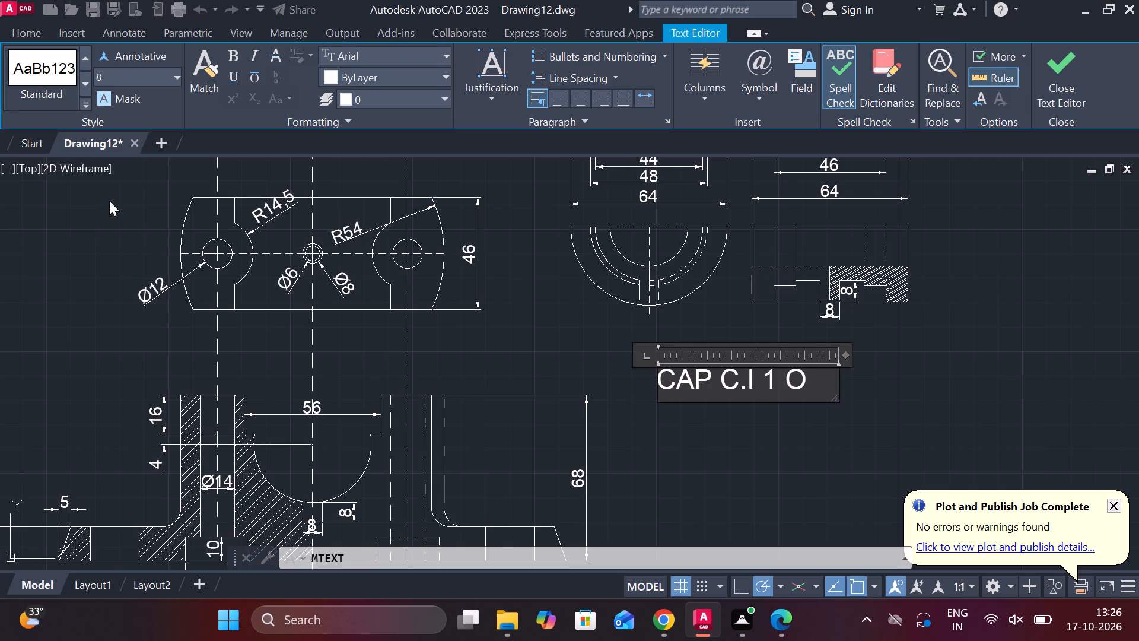
text(ff)
key(BackSpace)
key(BackSpace)
key(BackSpace)
text(off)
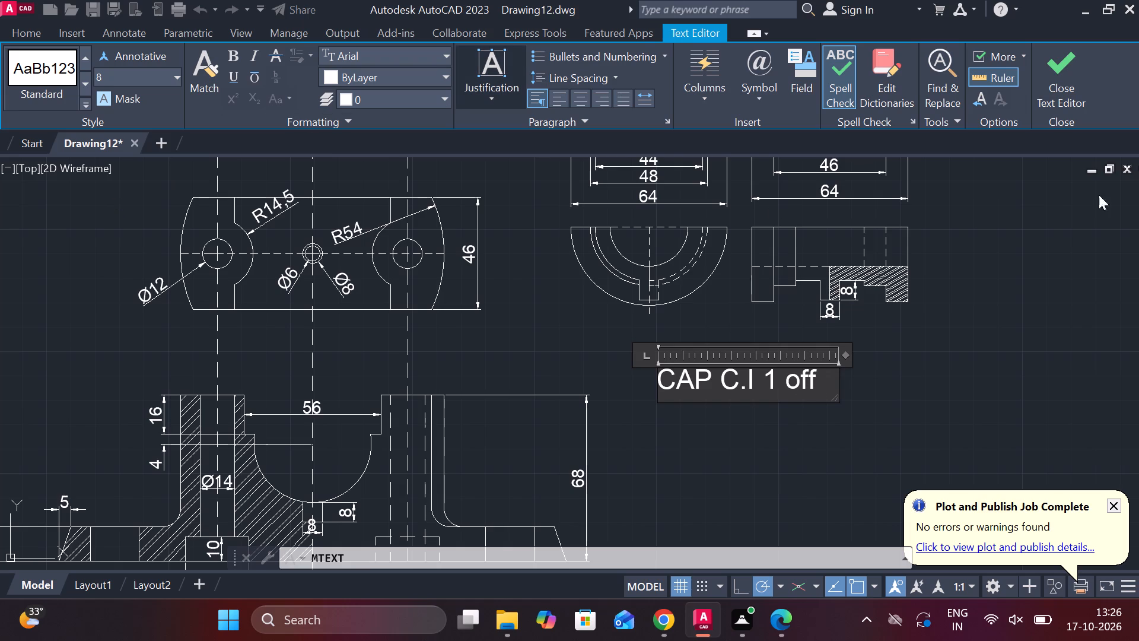
click(1074, 77)
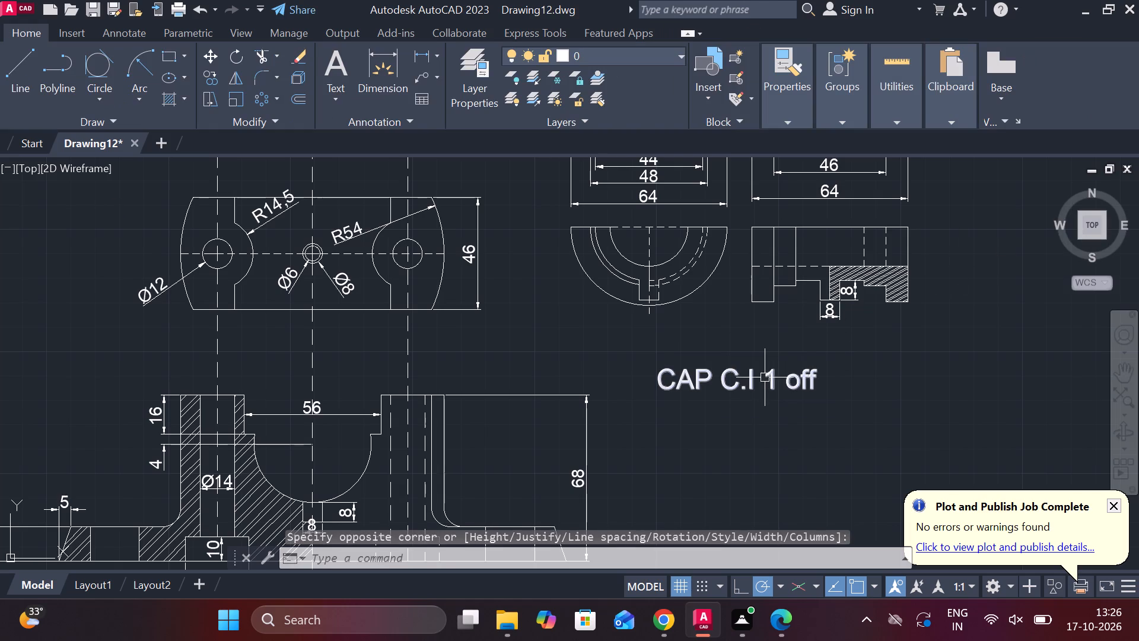
Move the "CAP C.I 1 off" label to just below the cap's plan view, across the vertical centre line.
middle_drag(769, 379, 776, 379)
click(744, 379)
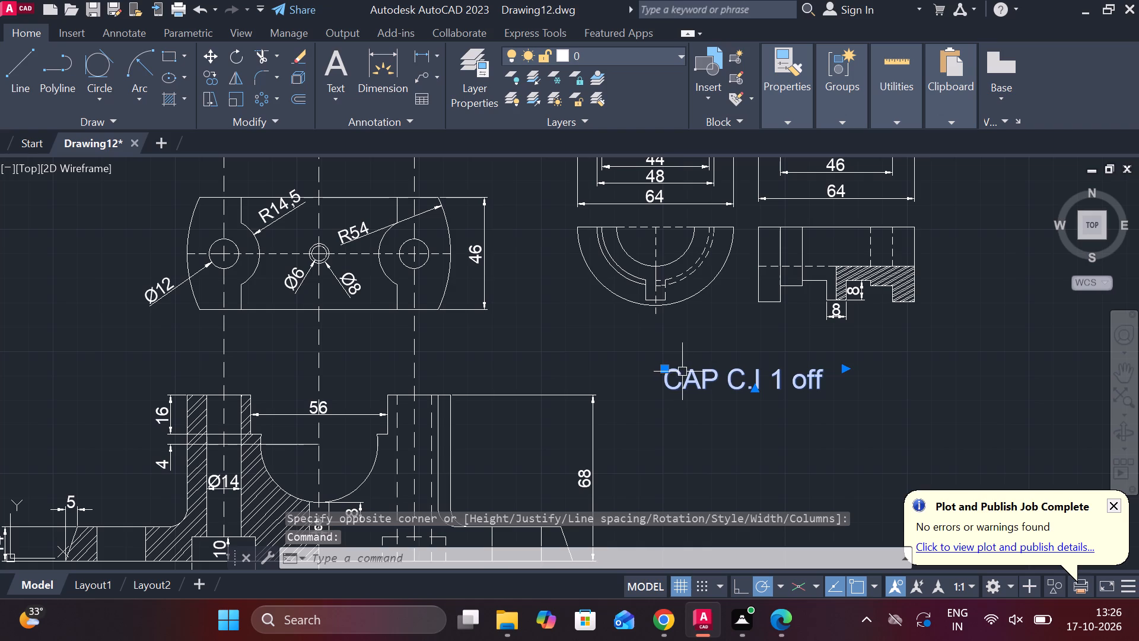
click(663, 371)
middle_drag(329, 320, 448, 337)
scroll(392, 362, up, 1)
scroll(342, 356, up, 1)
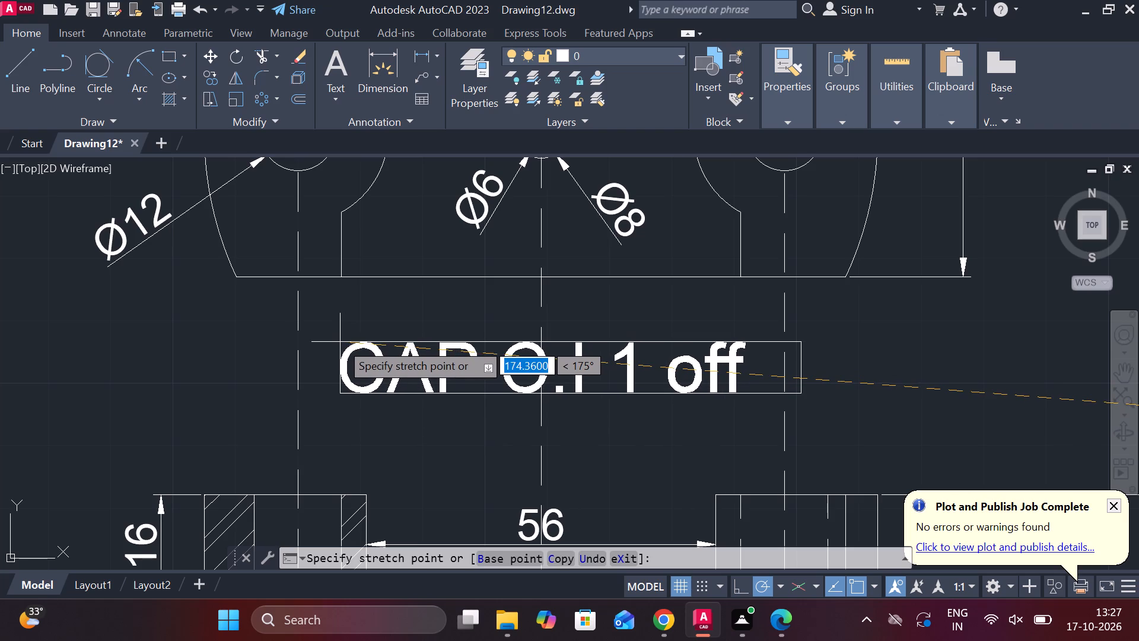
click(341, 342)
scroll(350, 343, down, 2)
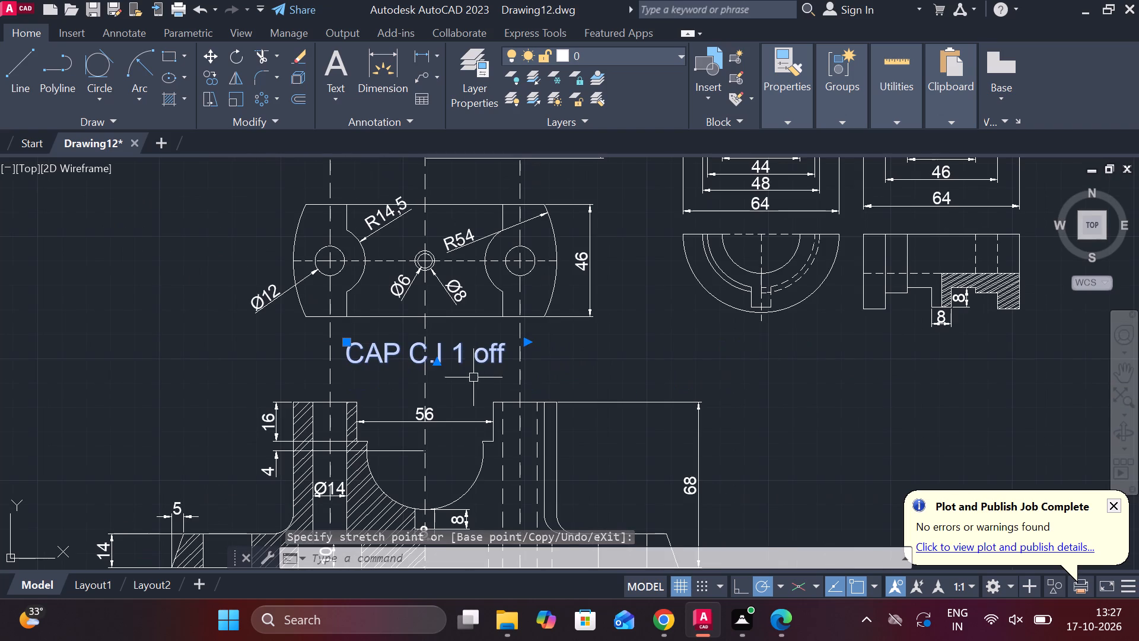
key(Escape)
Copy the cap label and paste it between the bearing's front section and plan views, above the Ø8 DEEP 8 note.
scroll(611, 347, down, 1)
middle_drag(611, 347, 642, 406)
click(560, 417)
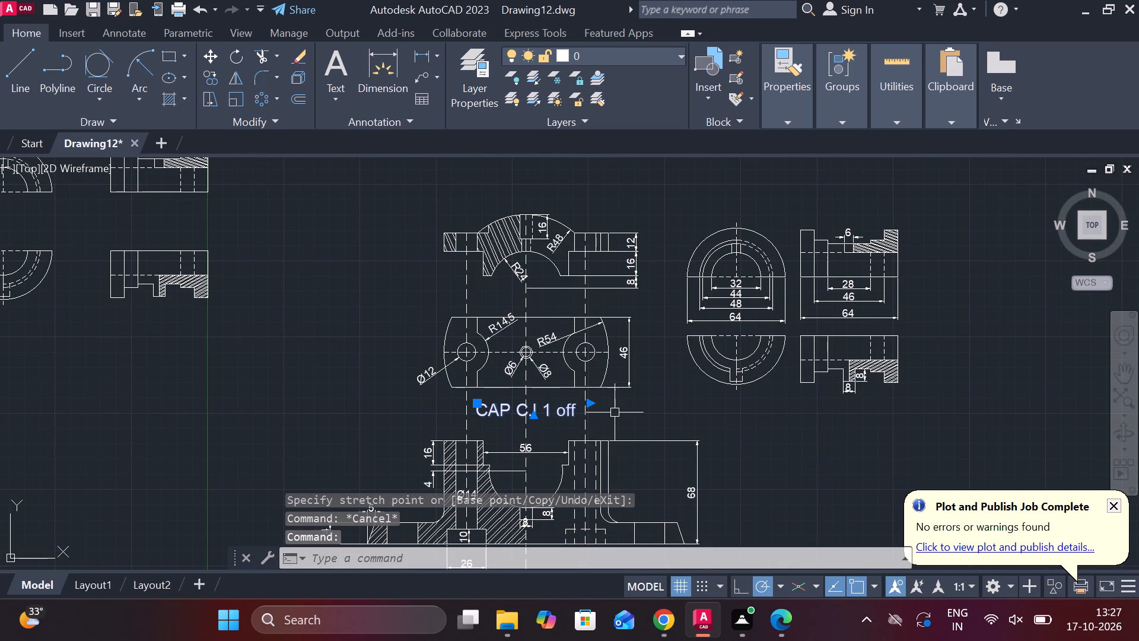
key(ctrl+c)
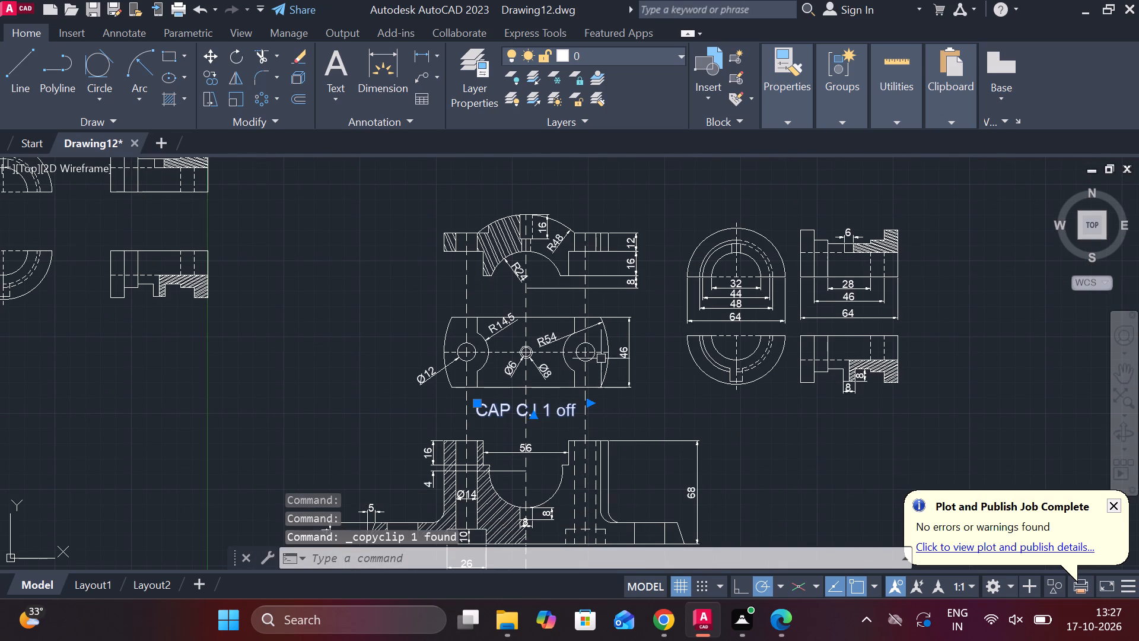
scroll(591, 347, up, 1)
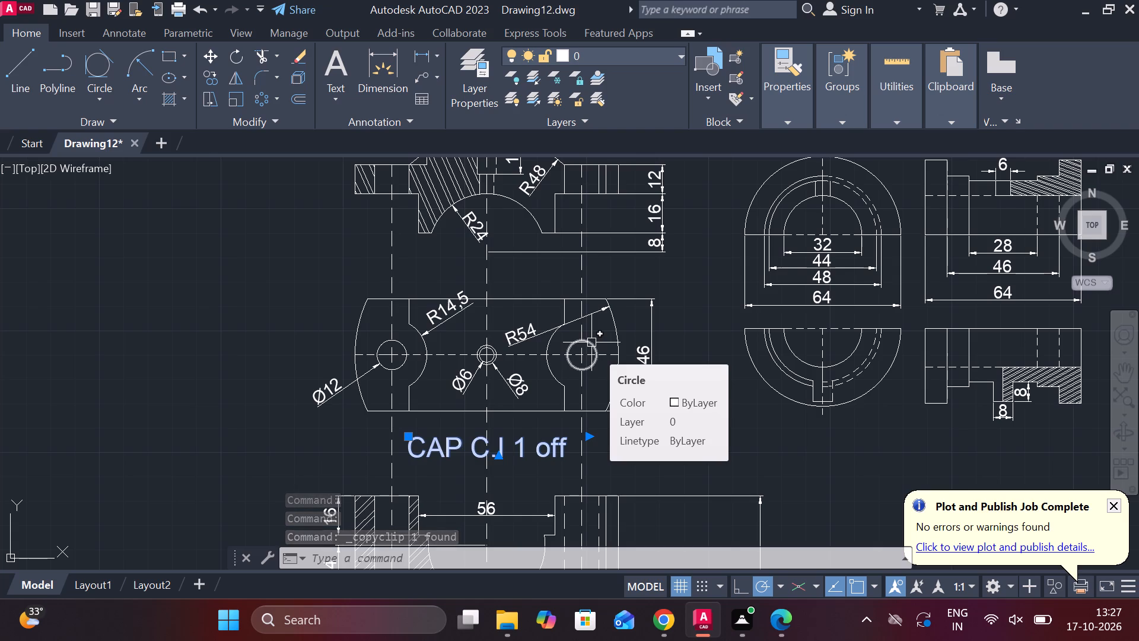
scroll(591, 342, down, 1)
middle_drag(620, 394, 600, 234)
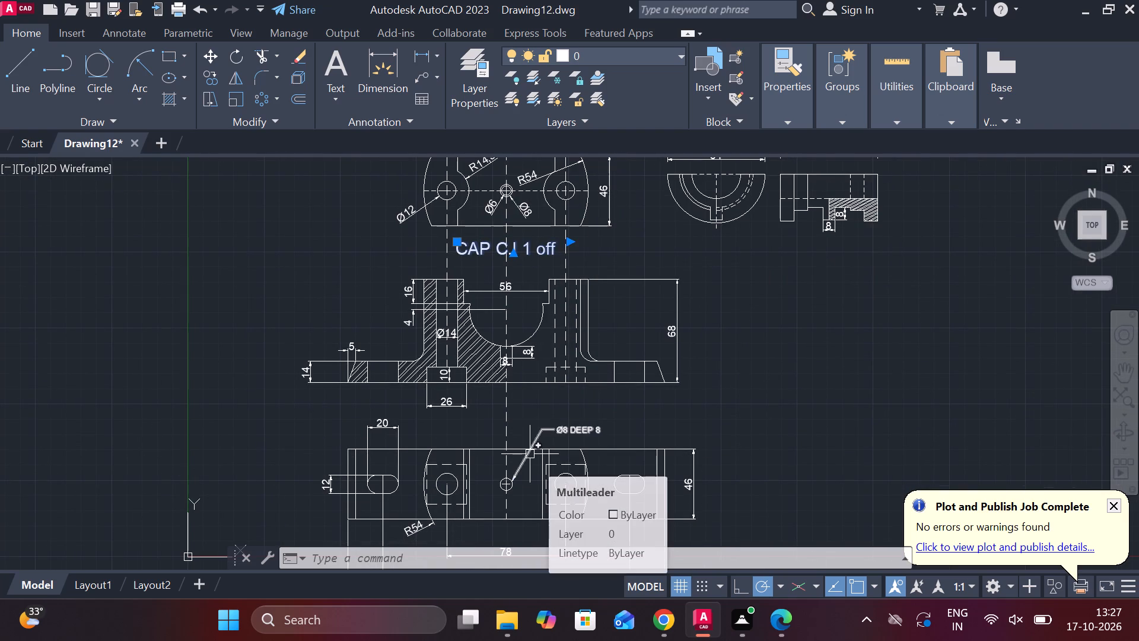
scroll(498, 468, up, 1)
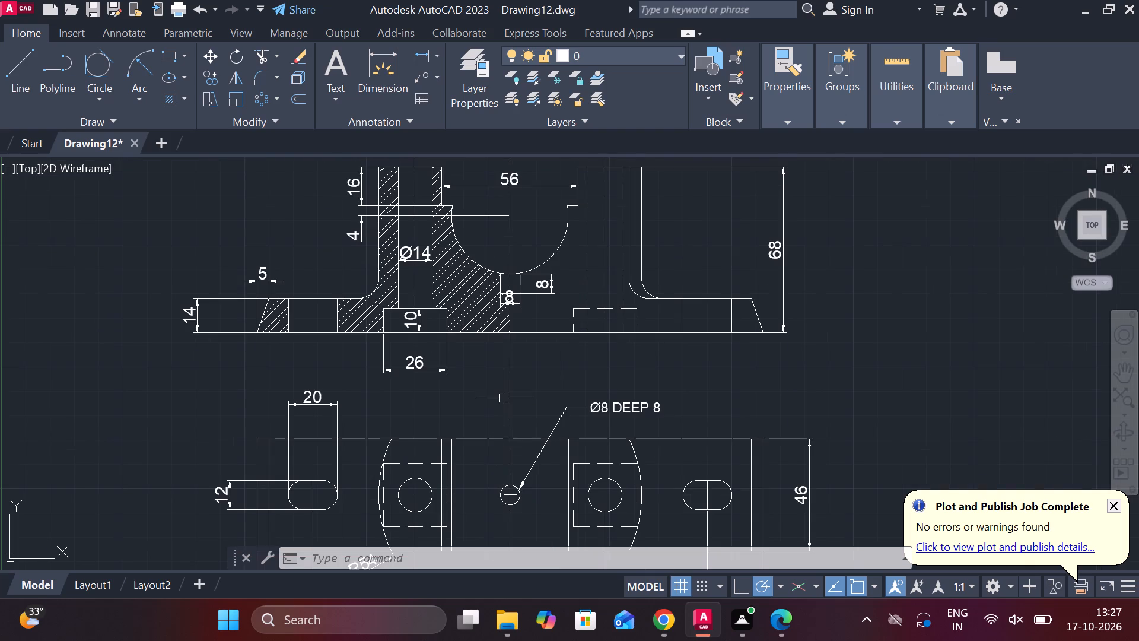
key(ctrl+v)
scroll(504, 390, up, 2)
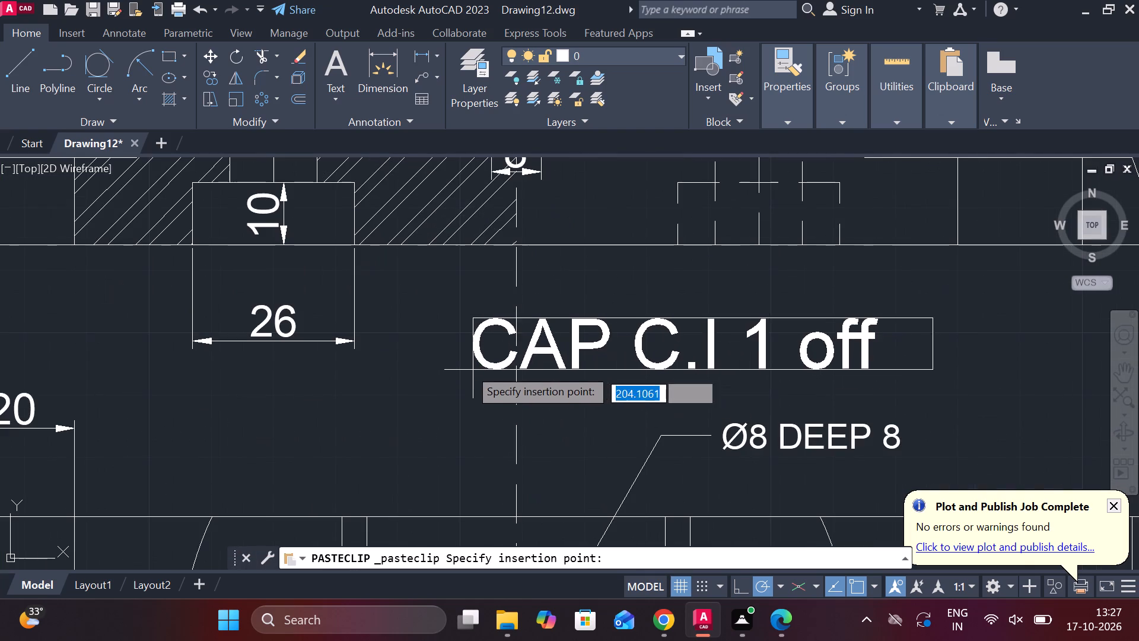
scroll(390, 346, down, 1)
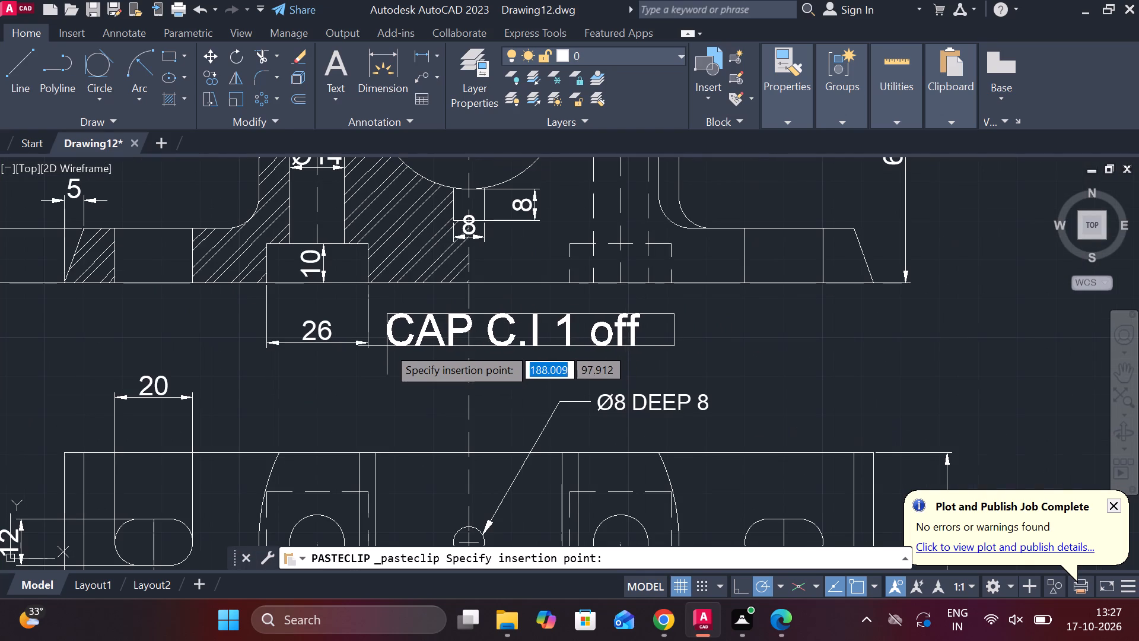
click(387, 346)
Replace the text of the pasted label below the bearing's front section with centre-aligned "BODY C.I 1 off".
double_click(441, 335)
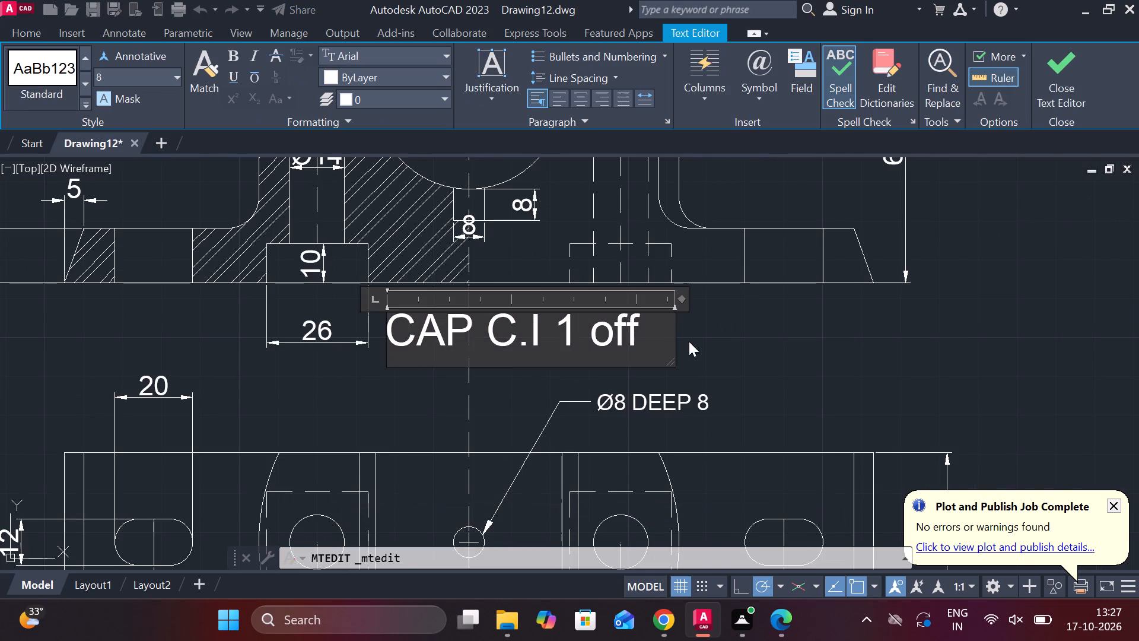
click(641, 338)
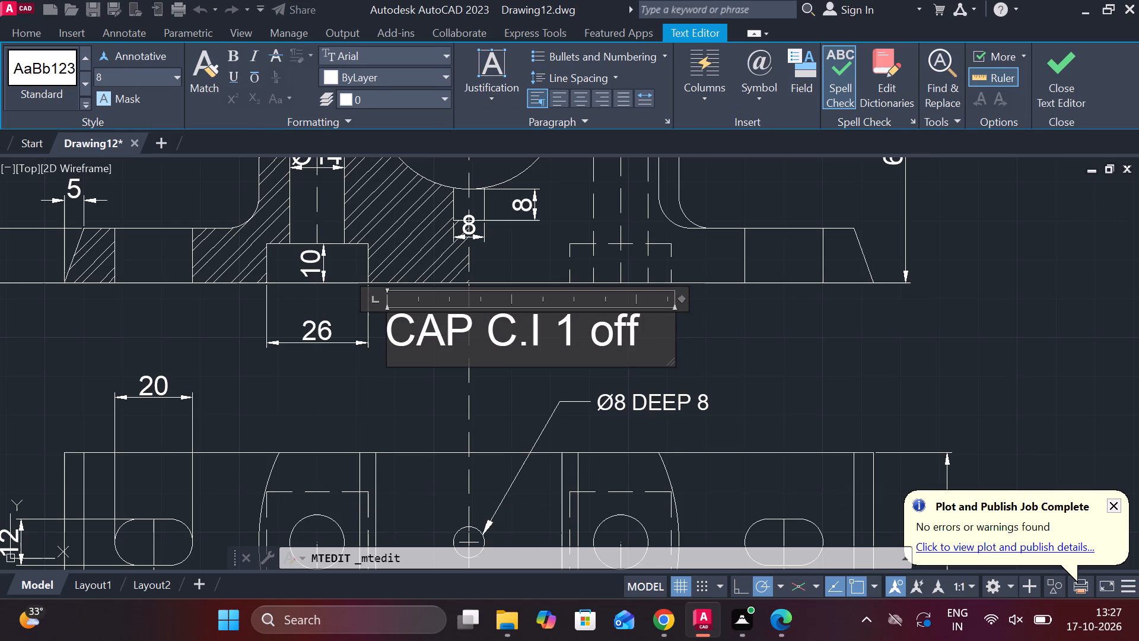
key(BackSpace)
key(BackSpace)
key(BackSpace)
key(BackSpace)
key(BackSpace)
key(BackSpace)
key(BackSpace)
key(BackSpace)
key(BackSpace)
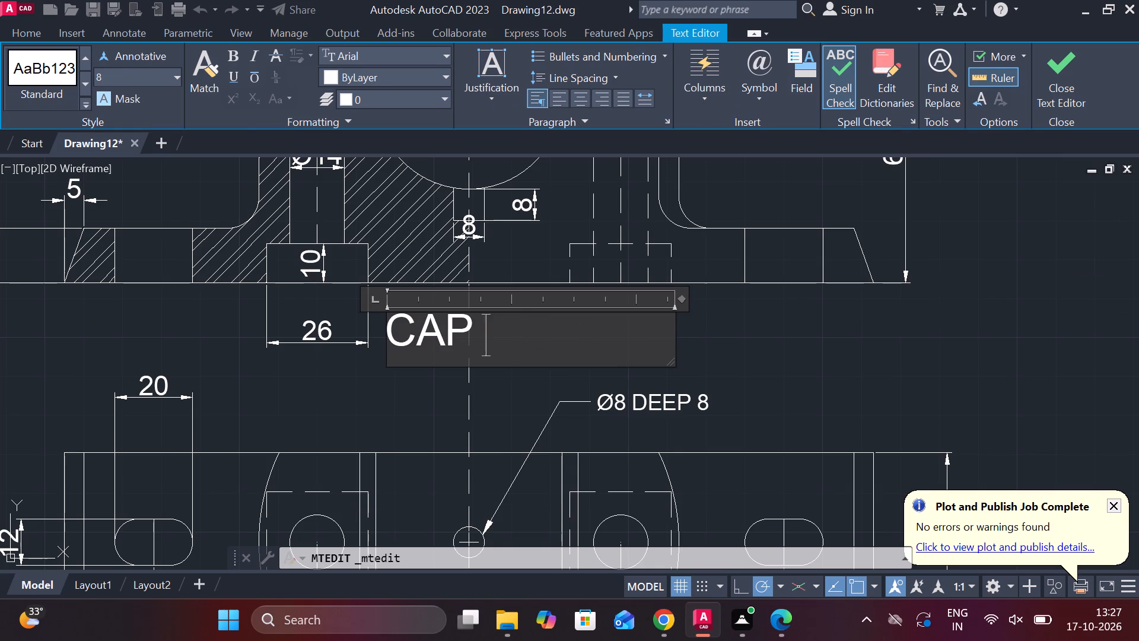
key(BackSpace)
key(BackSpace)
key(BackSpace)
key(BackSpace)
text(bo)
key(BackSpace)
key(BackSpace)
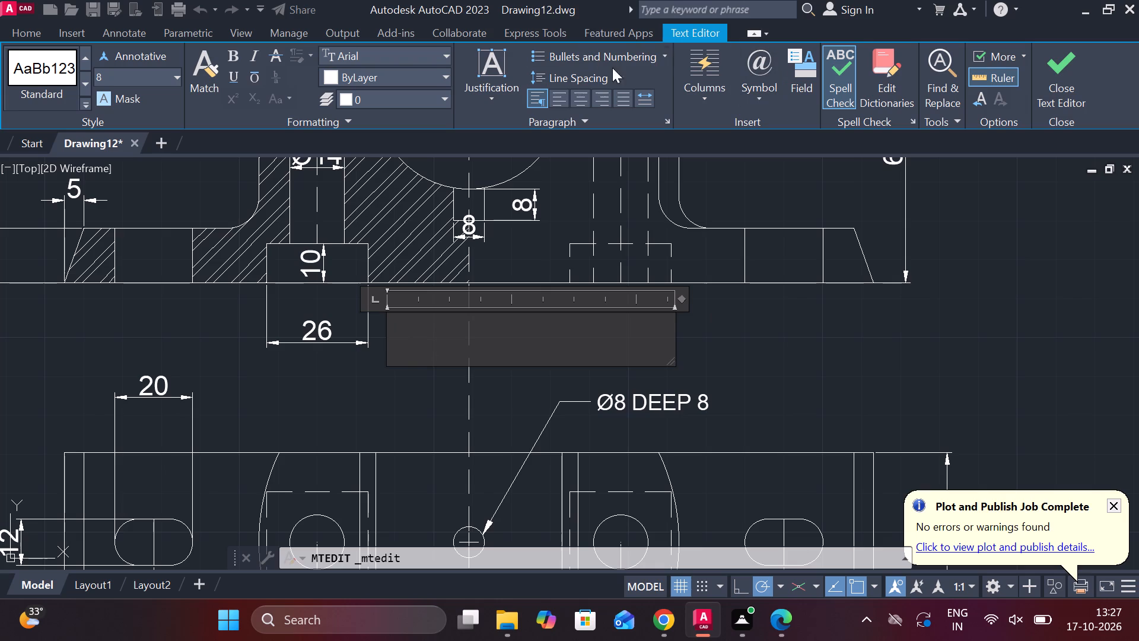
click(574, 104)
text(BO)
text(BODY)
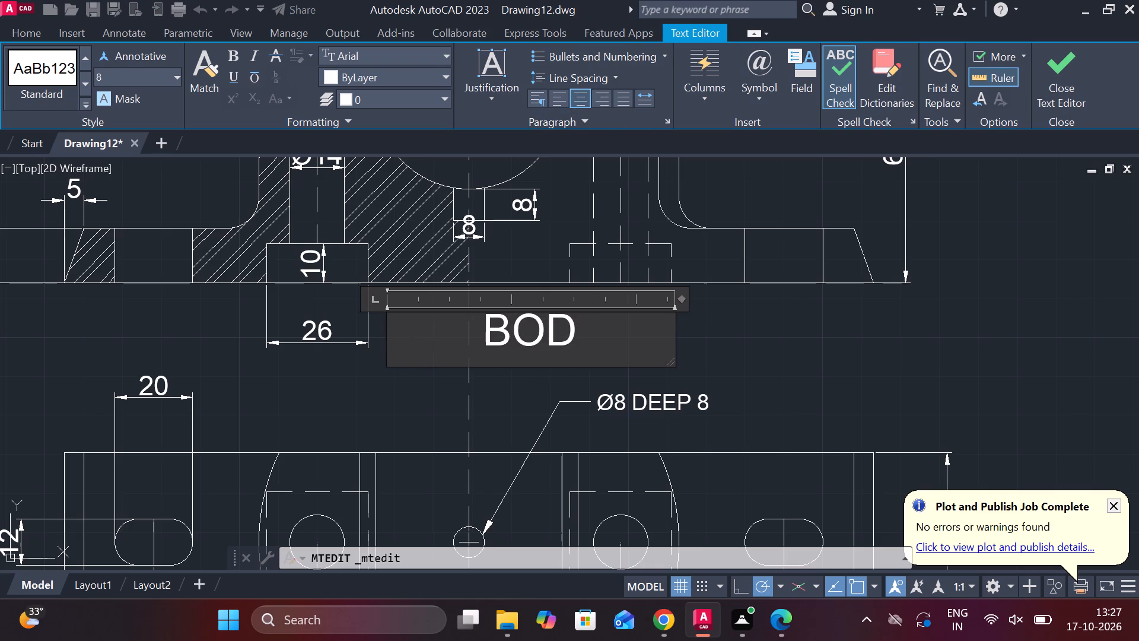
key(space)
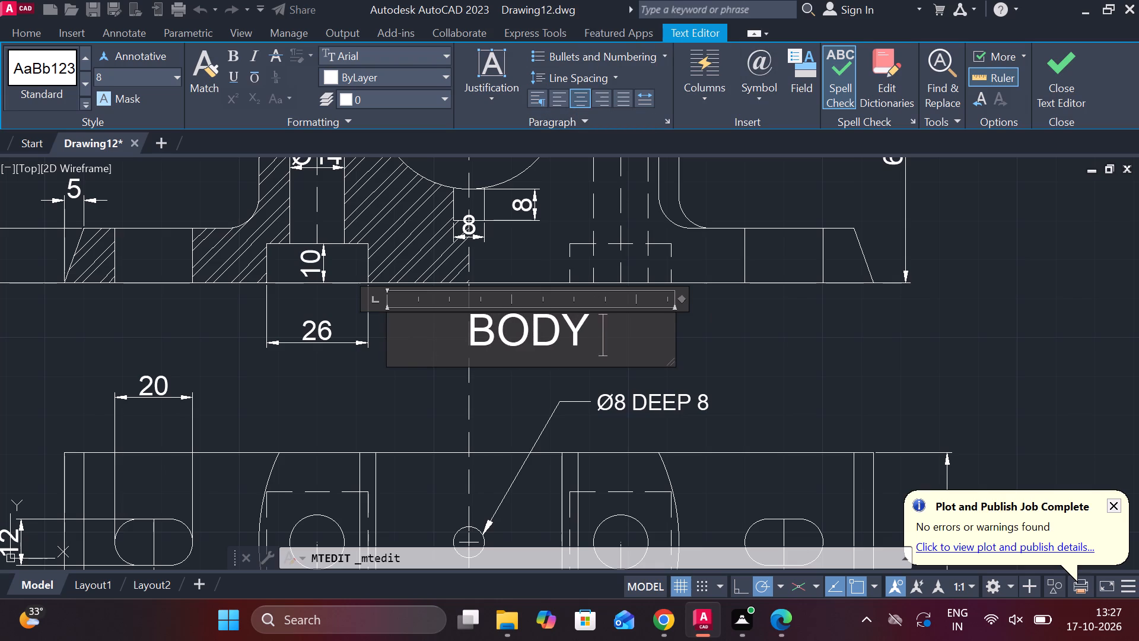
text(C)
key(period)
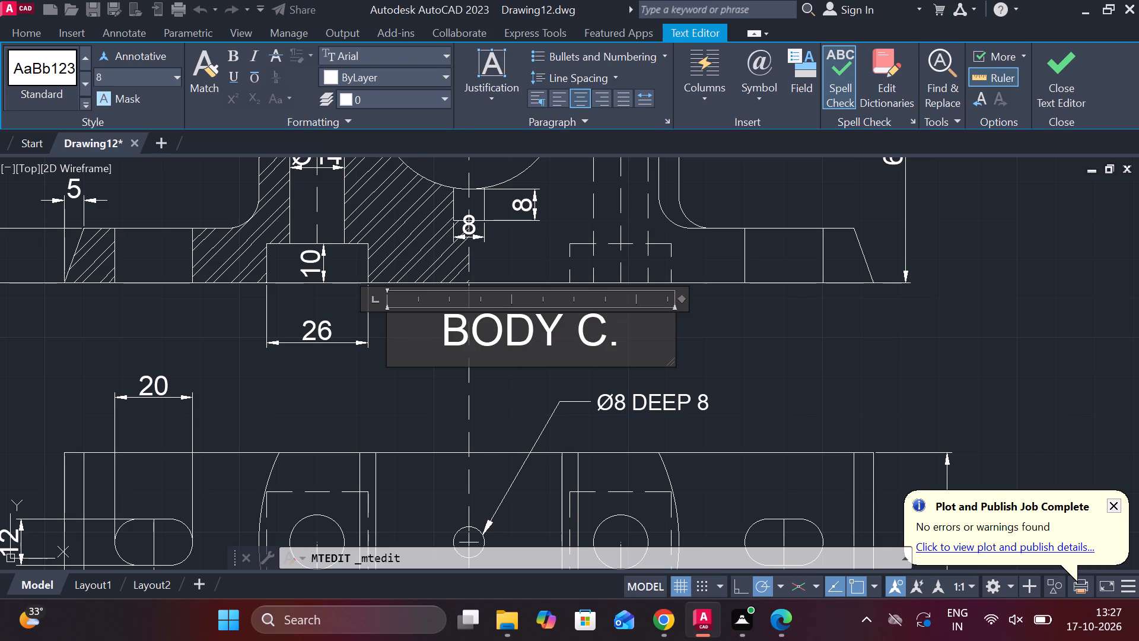
key(i)
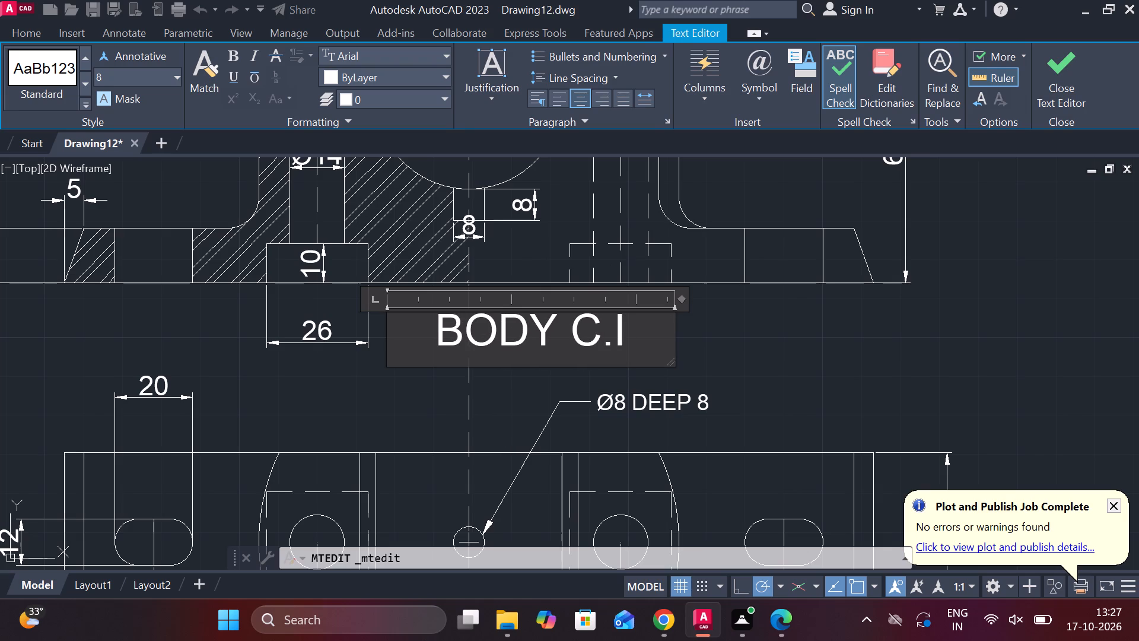
key(space)
key(1)
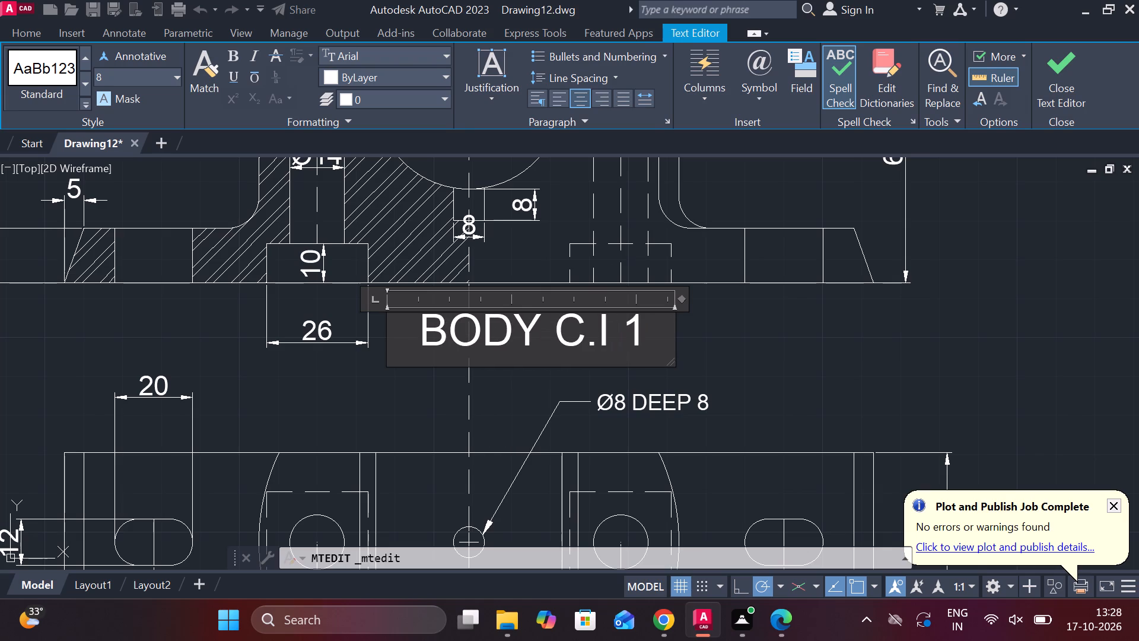
key(space)
text(off)
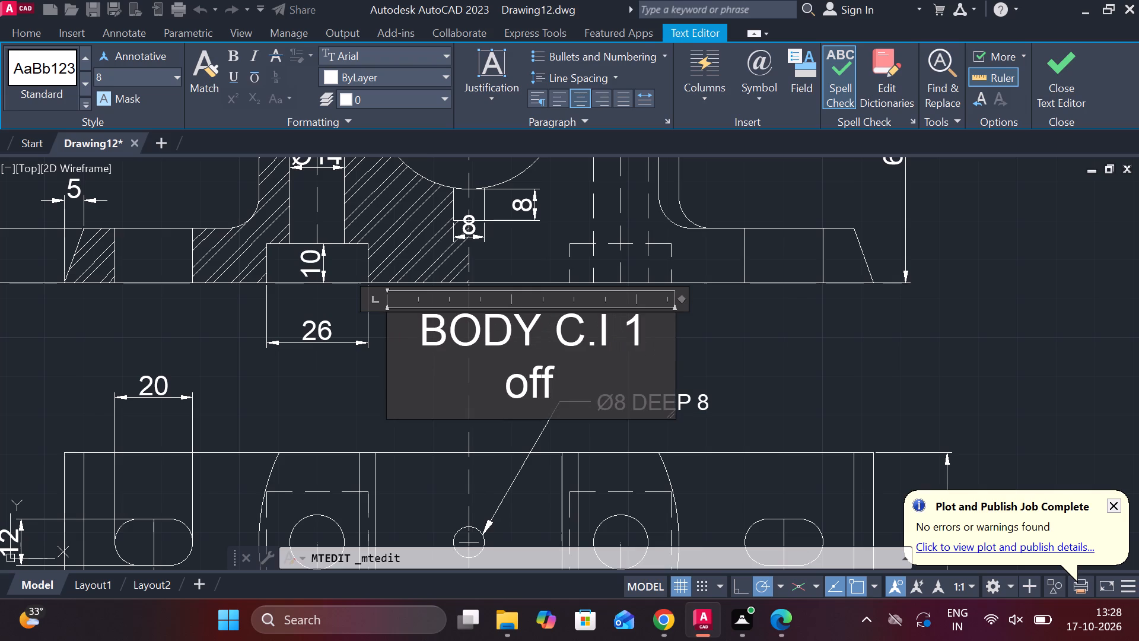
Widen the body label's text frame to about 77 so the text fits on one line, and finish editing.
drag(673, 336, 685, 336)
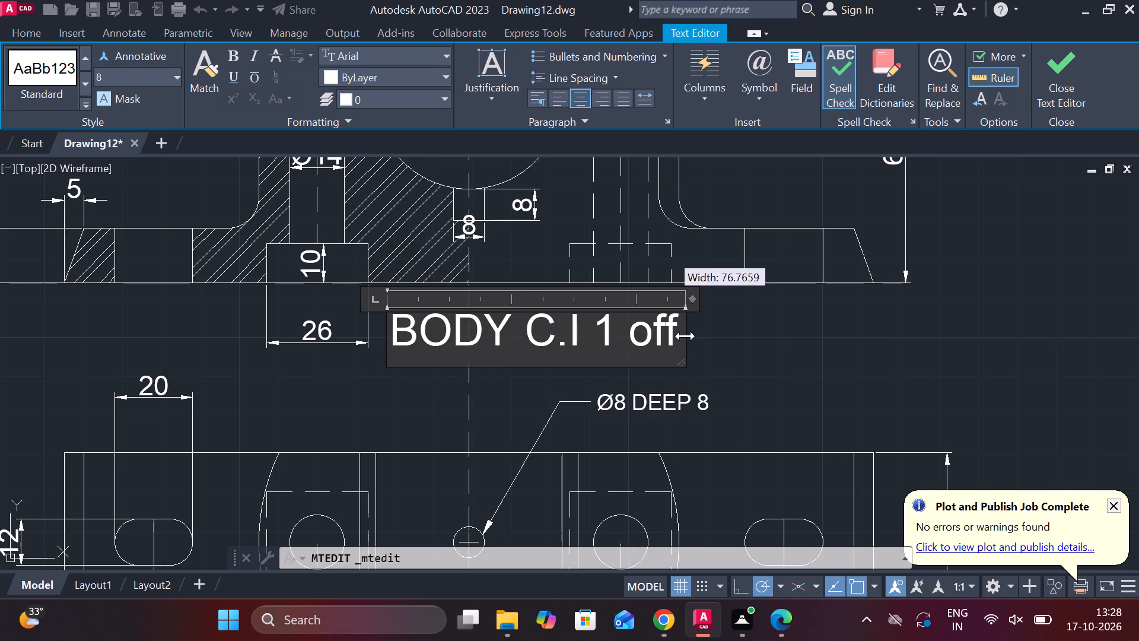
drag(685, 336, 686, 336)
click(1060, 85)
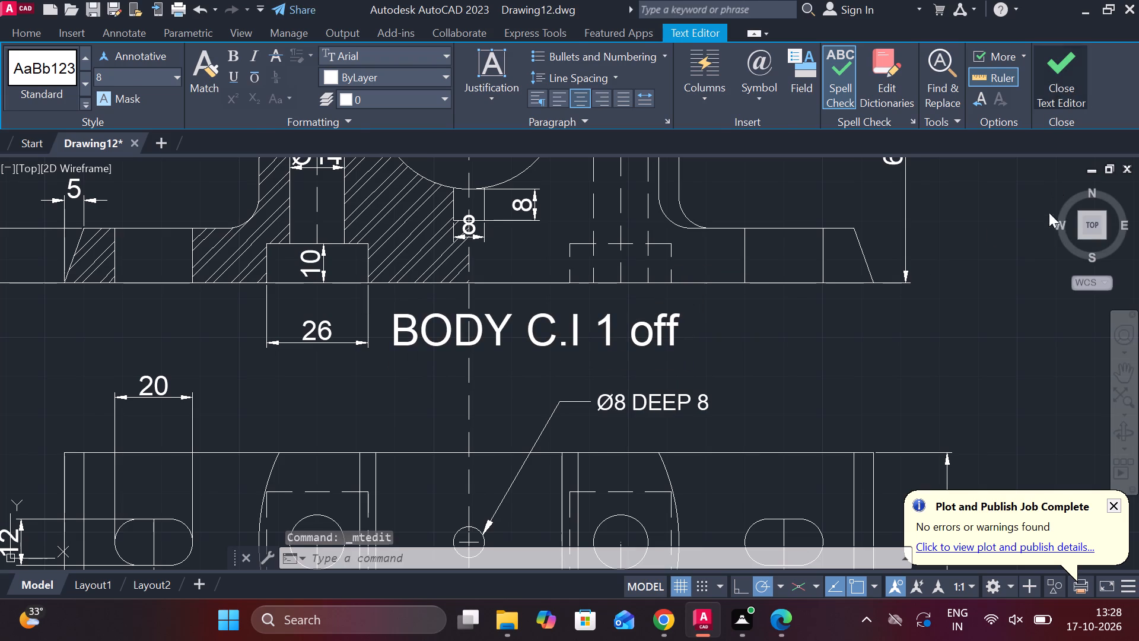
Review the placement of the cap and body labels relative to the dimensioned views.
scroll(896, 249, down, 2)
scroll(864, 288, down, 1)
middle_drag(864, 288, 552, 352)
scroll(562, 353, up, 1)
middle_drag(571, 356, 577, 357)
middle_drag(588, 361, 666, 344)
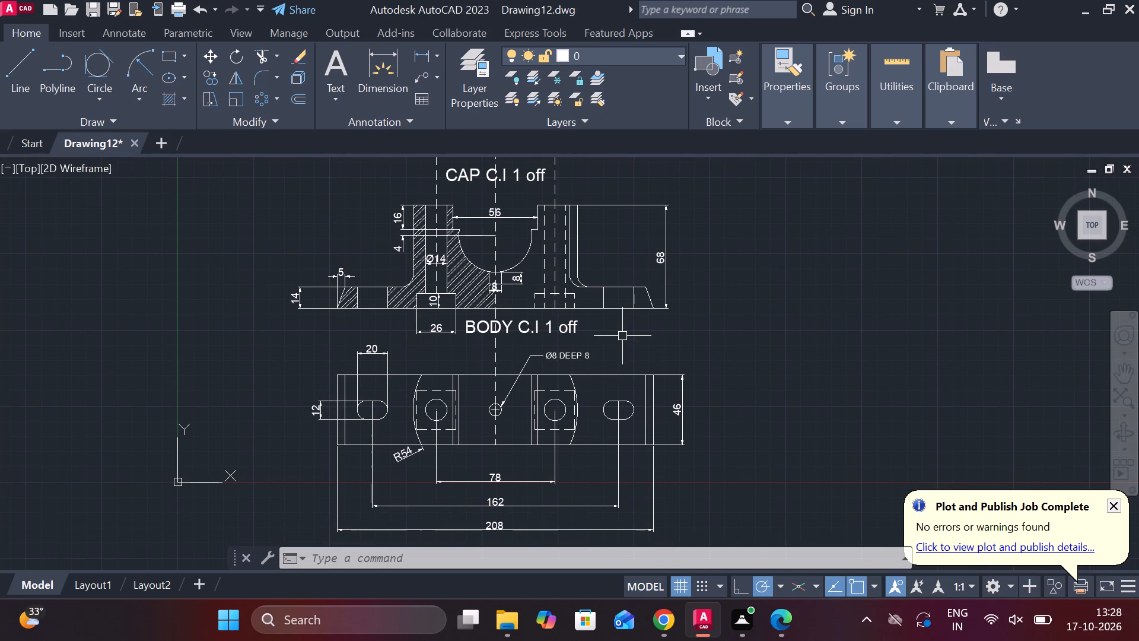
scroll(623, 336, down, 1)
middle_drag(719, 338, 704, 407)
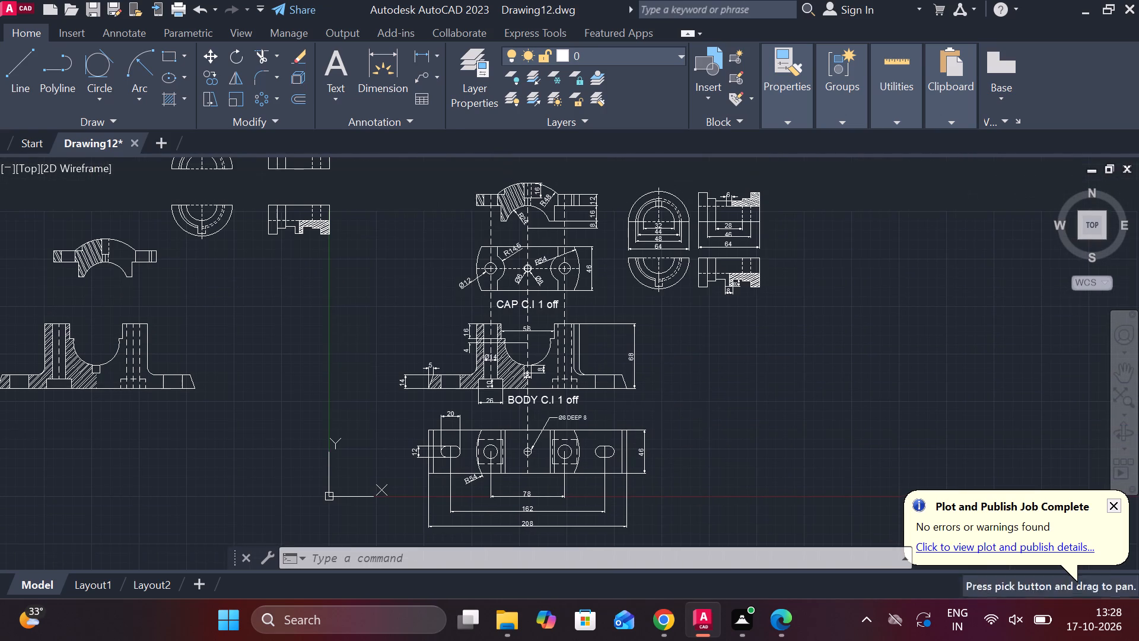
scroll(511, 408, up, 2)
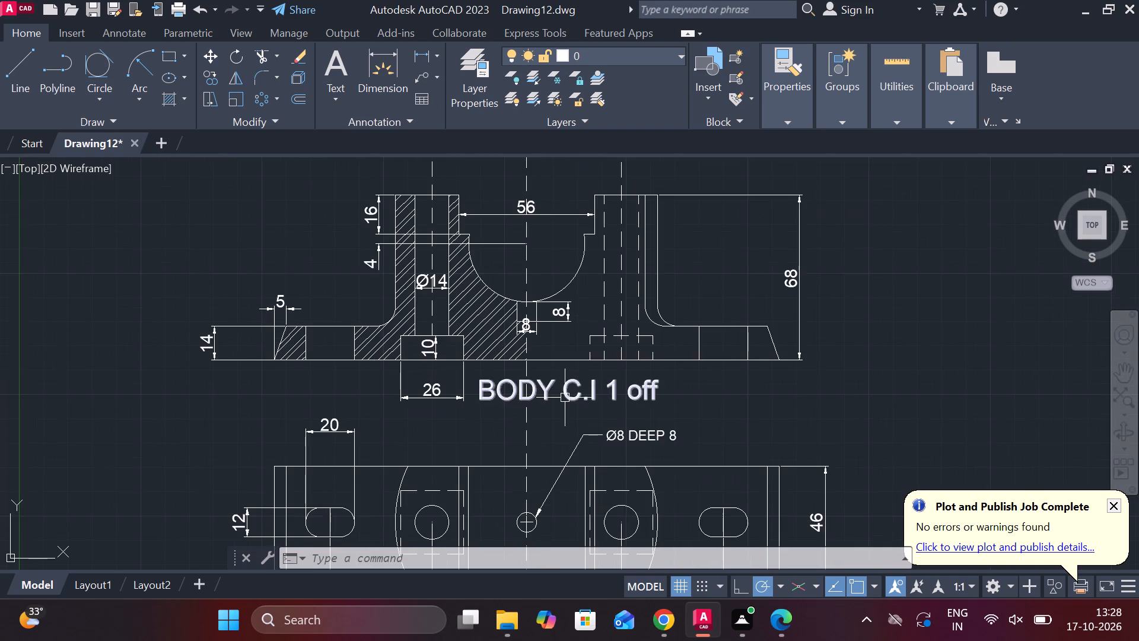
middle_drag(920, 229, 948, 304)
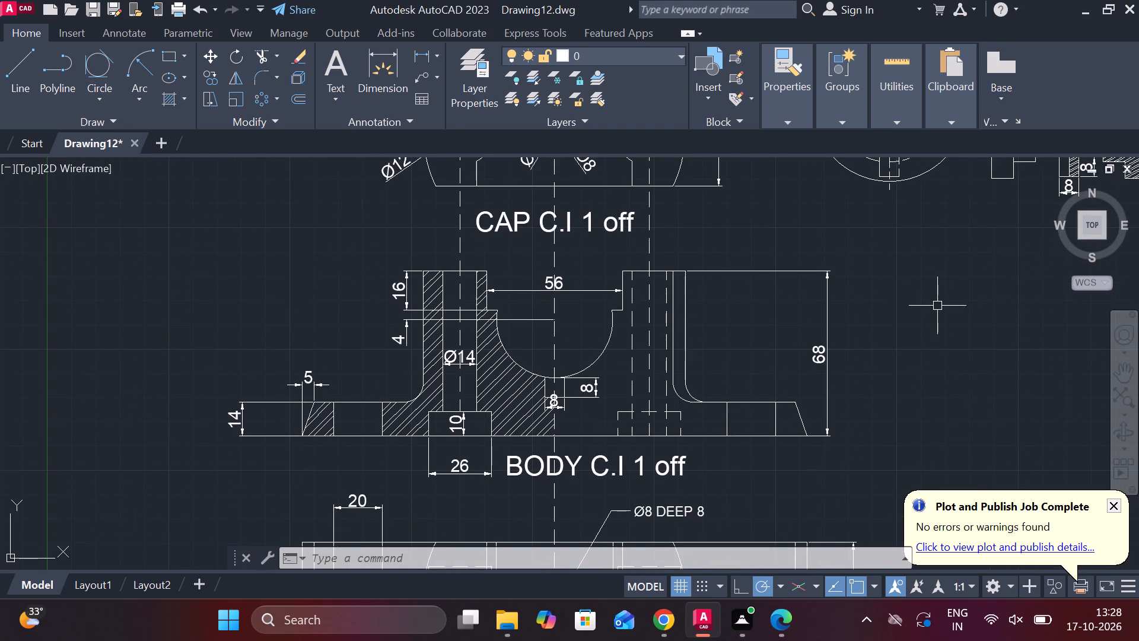
middle_drag(933, 307, 861, 294)
scroll(867, 294, down, 1)
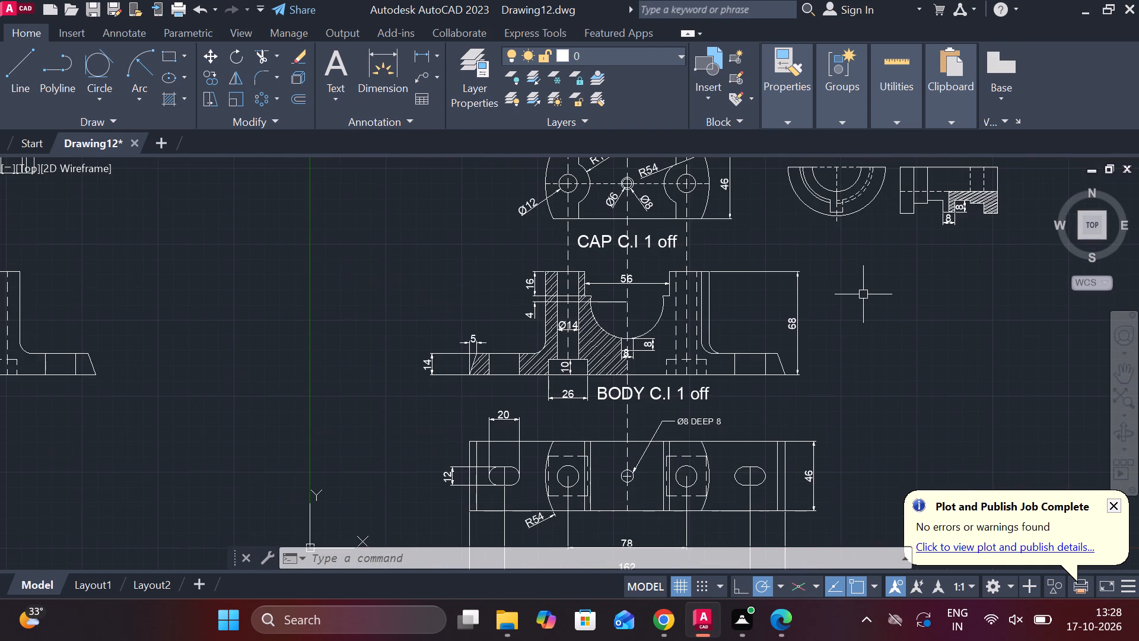
middle_drag(863, 295, 727, 331)
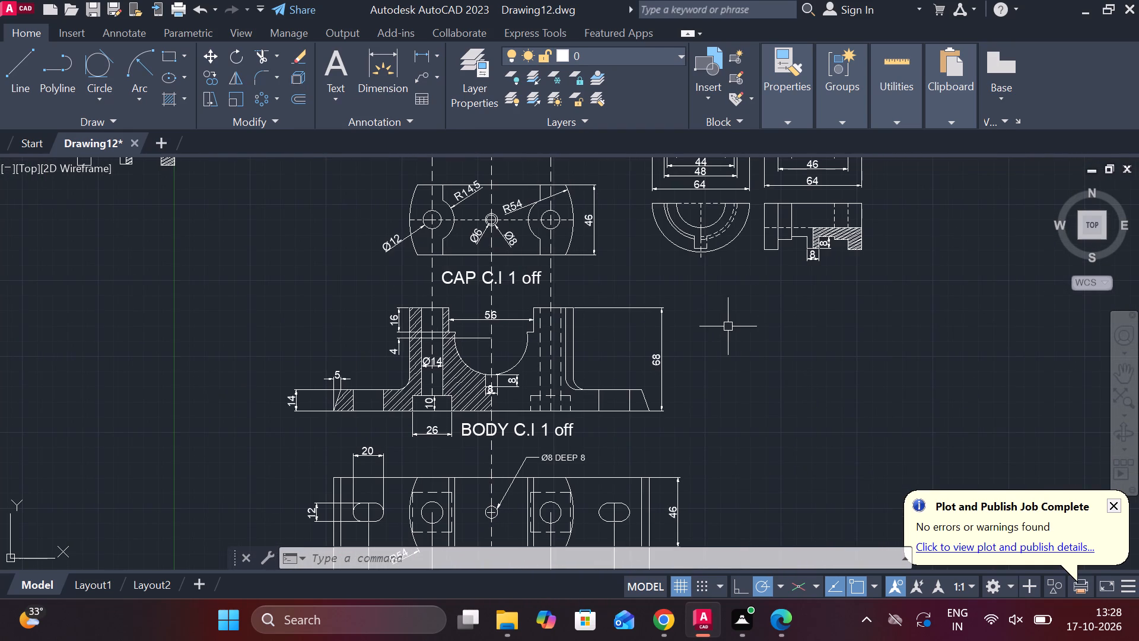
Copy the "CAP C.I 1 off" label and paste it in the empty space below the half-round views.
click(527, 280)
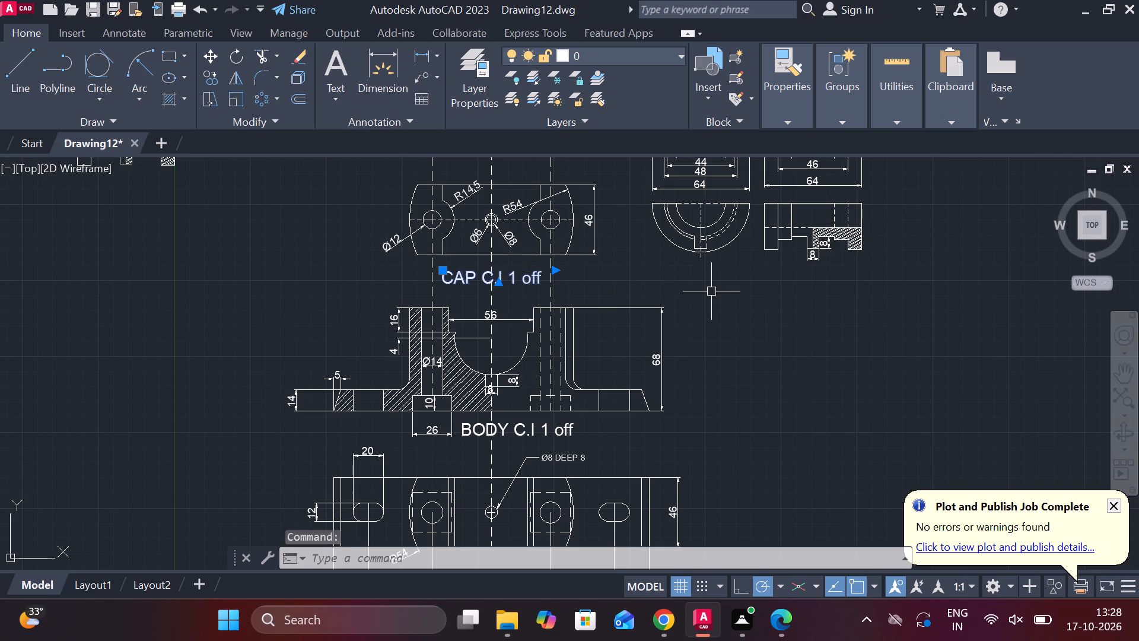
key(ctrl+c)
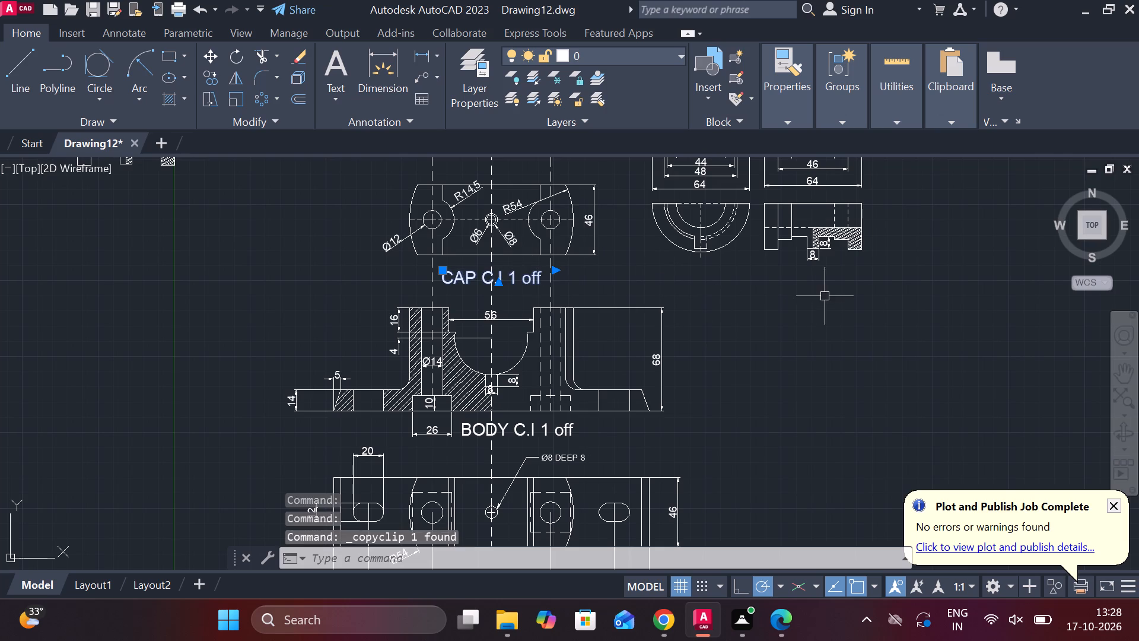
key(ctrl+v)
scroll(732, 294, up, 1)
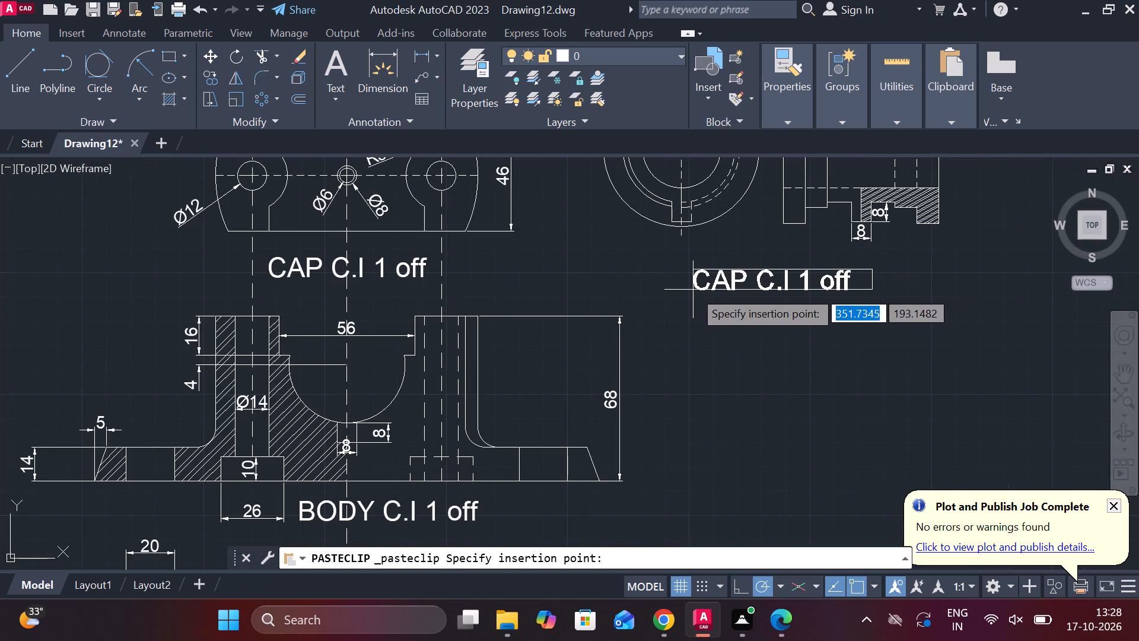
click(693, 290)
Replace the text of the pasted label below the half-round views with "BRASSES G.M 2 off".
double_click(720, 288)
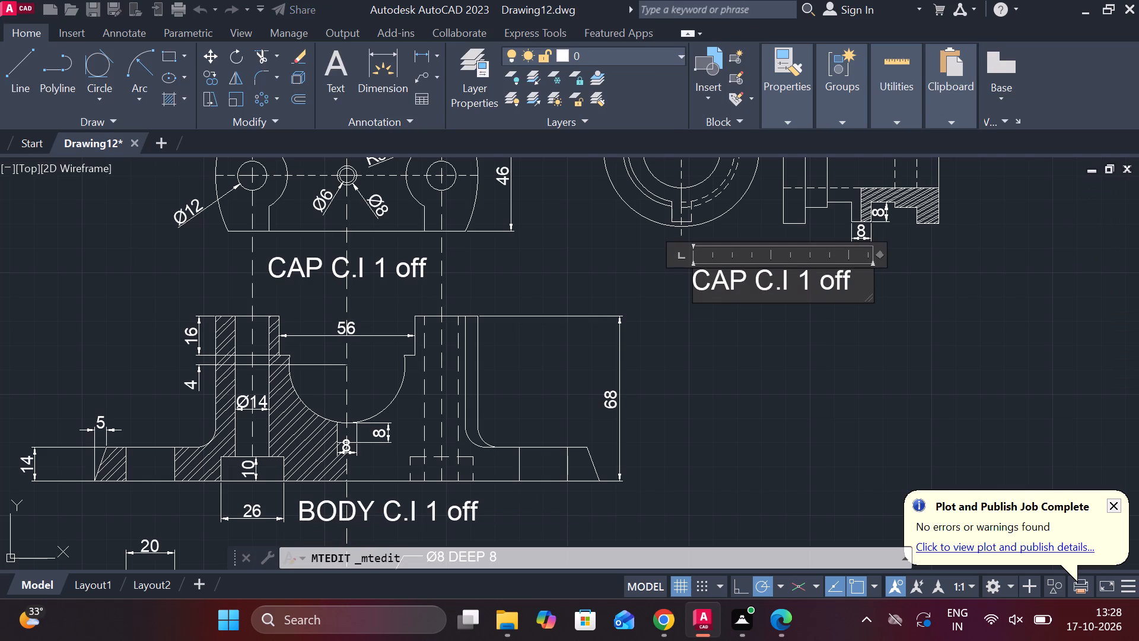
key(Right)
key(Right)
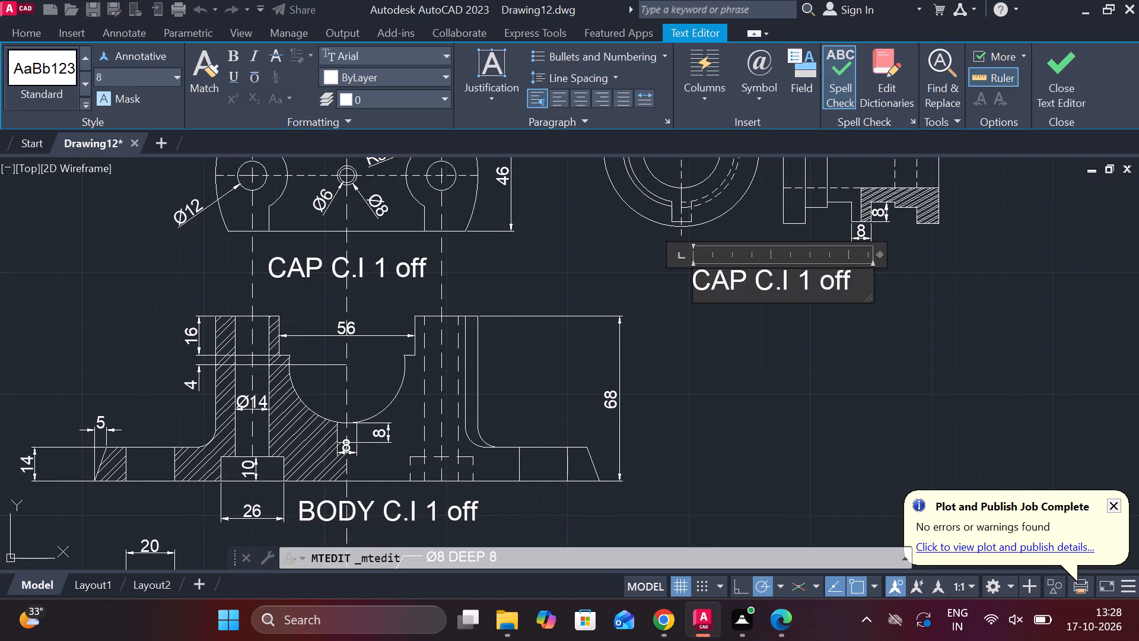
key(Right)
key(Right)
key(Right)
key(Right)
key(Right)
key(BackSpace)
key(BackSpace)
key(BackSpace)
key(BackSpace)
key(BackSpace)
key(BackSpace)
key(BackSpace)
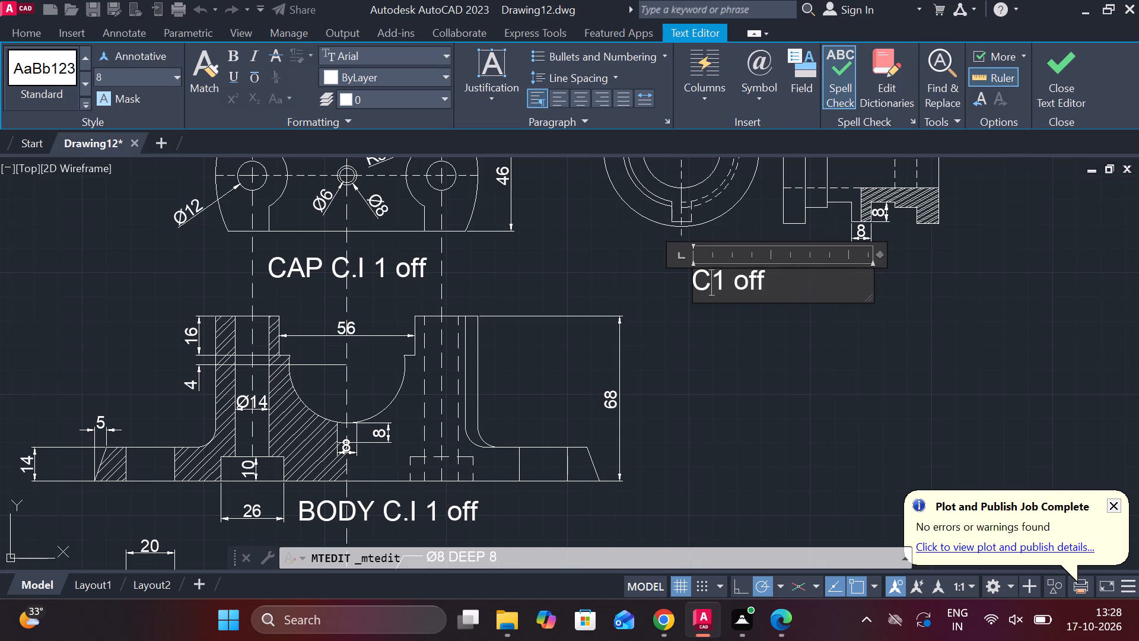
key(BackSpace)
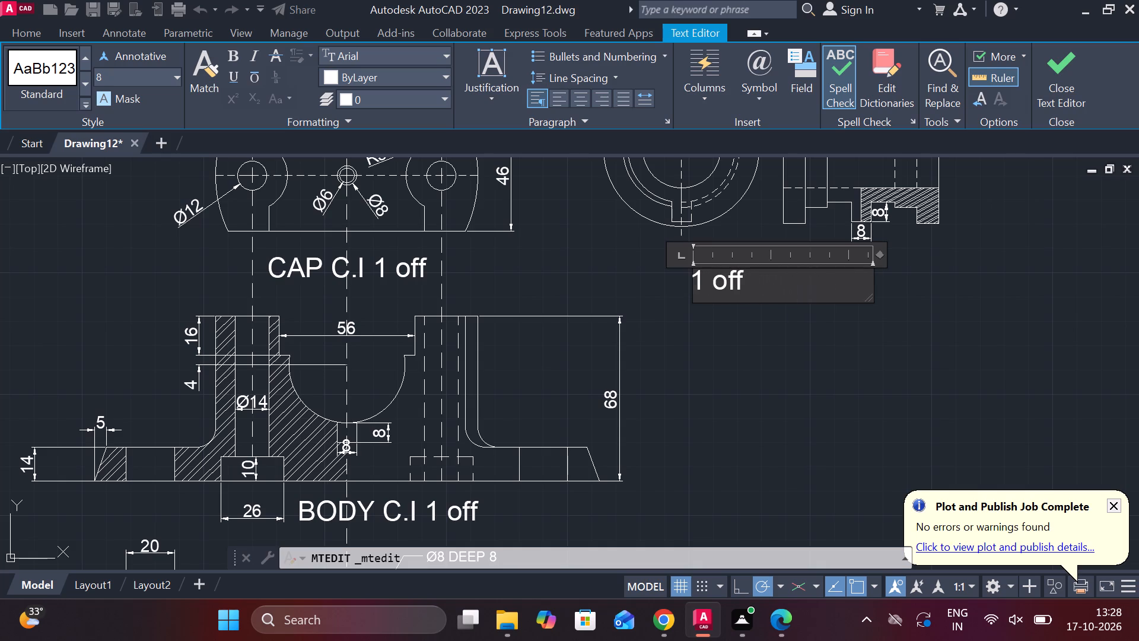
key(b)
key(BackSpace)
text(BR)
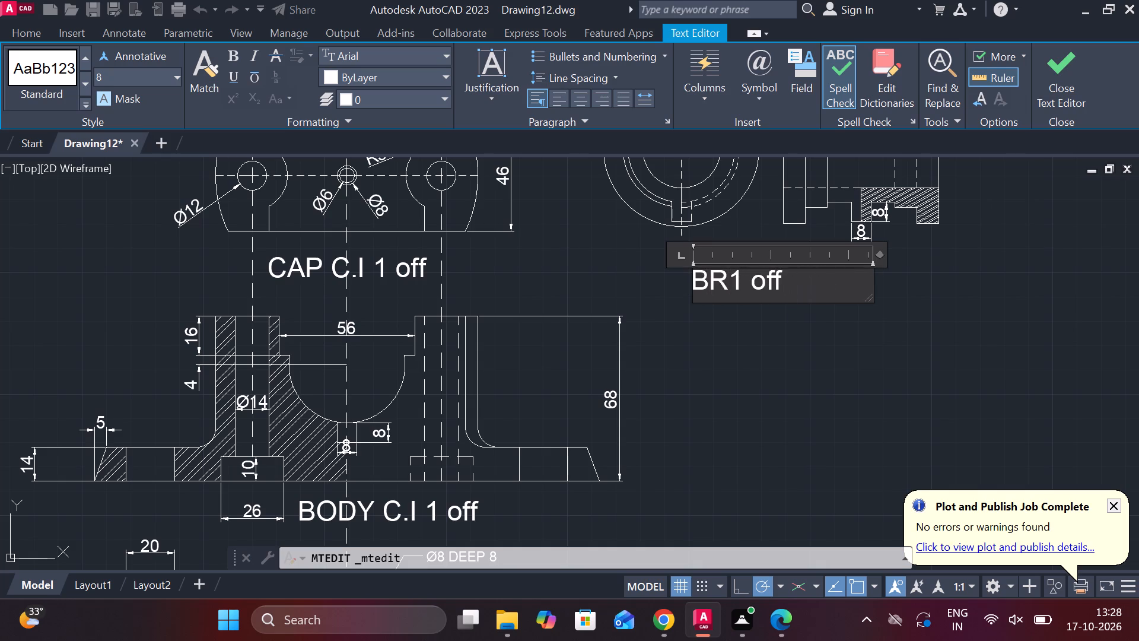
key(a)
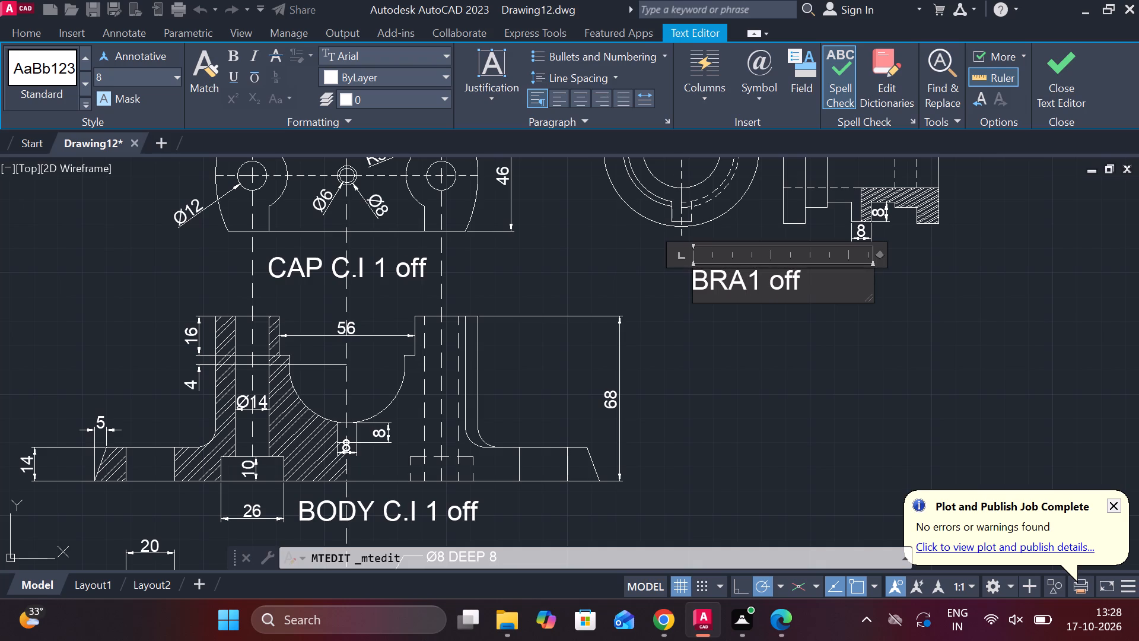
text(SSE)
key(s)
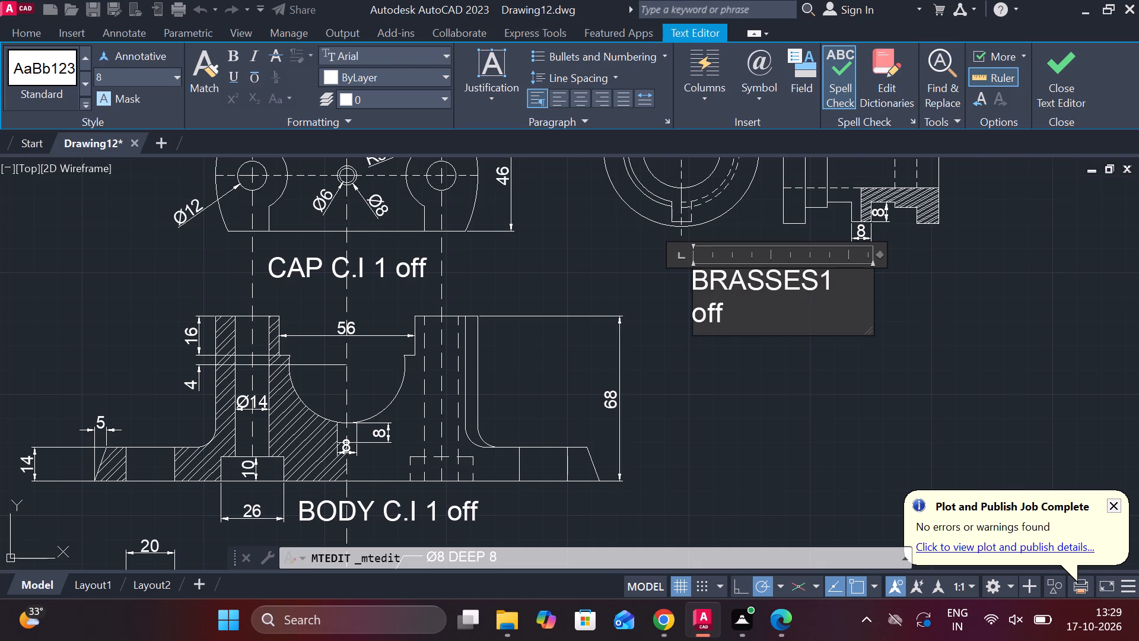
key(space)
text(G)
text(.M)
key(space)
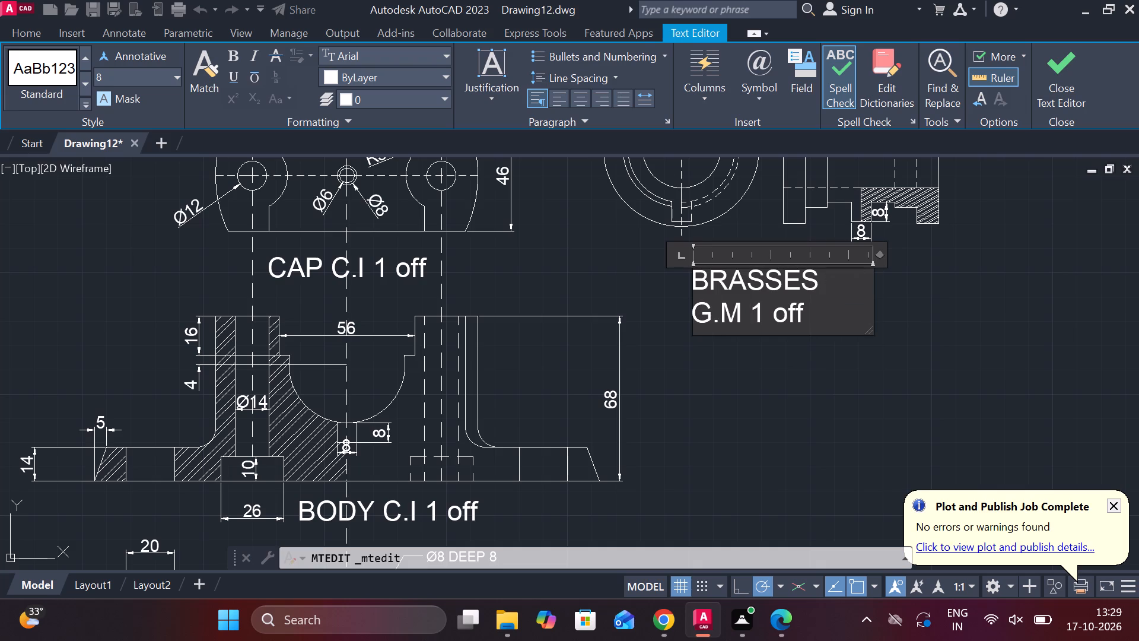
key(Right)
key(BackSpace)
key(2)
Widen the brasses label's text frame so the text fits on one line, and finish editing.
drag(873, 300, 952, 306)
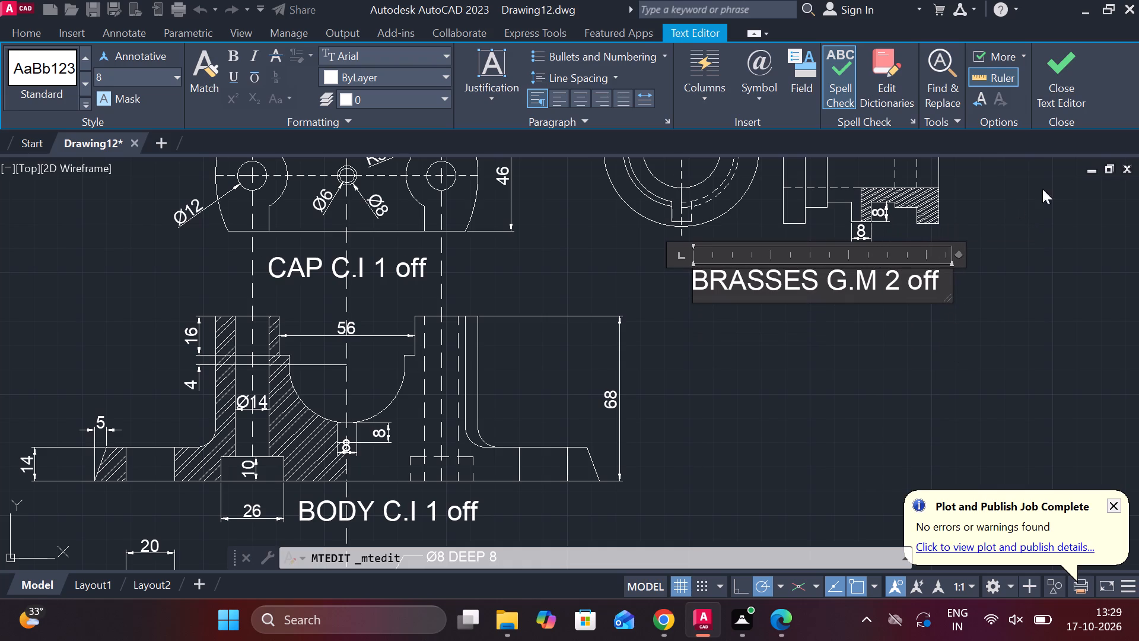
click(1066, 66)
Shift the "BRASSES G.M 2 off" label horizontally to the left so it sits centrally beneath the half-round brasses views.
click(874, 274)
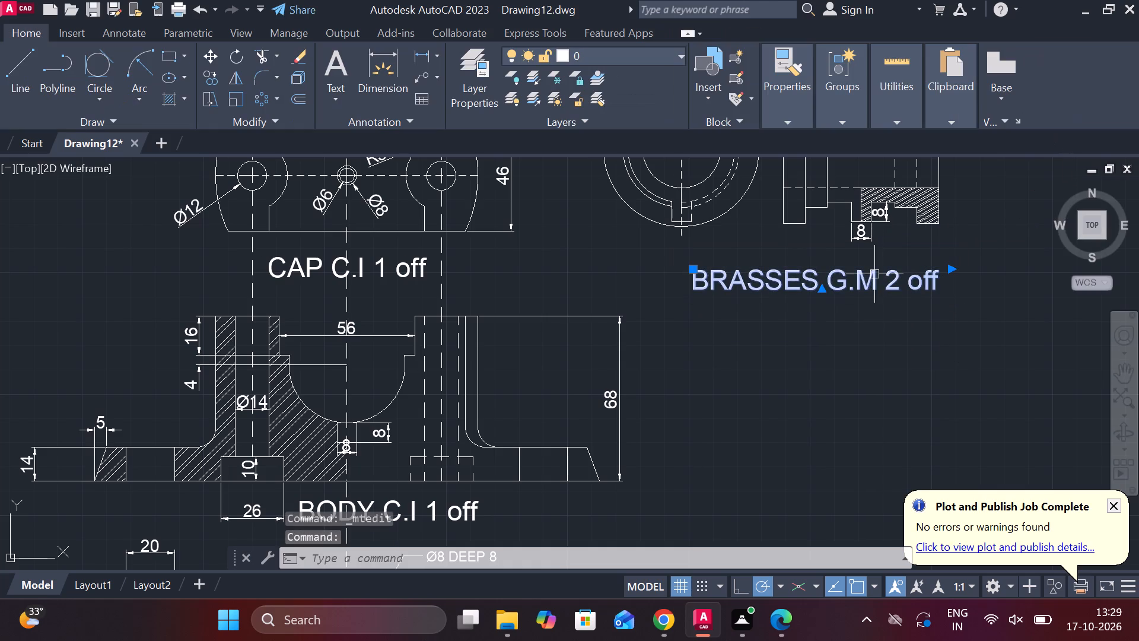
click(695, 270)
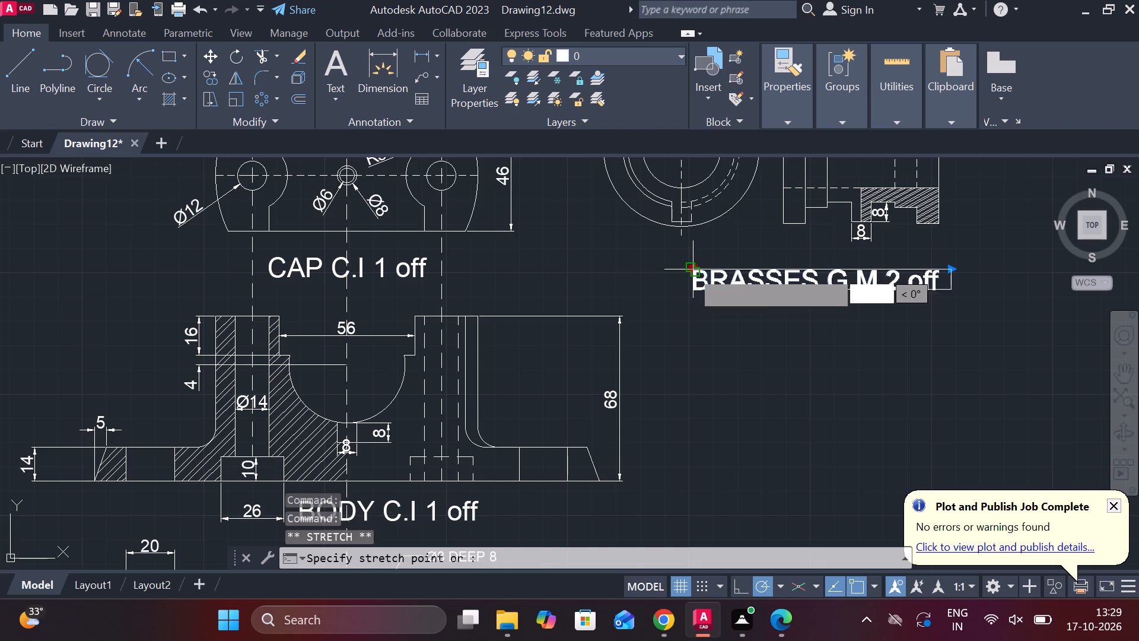
click(649, 270)
key(Escape)
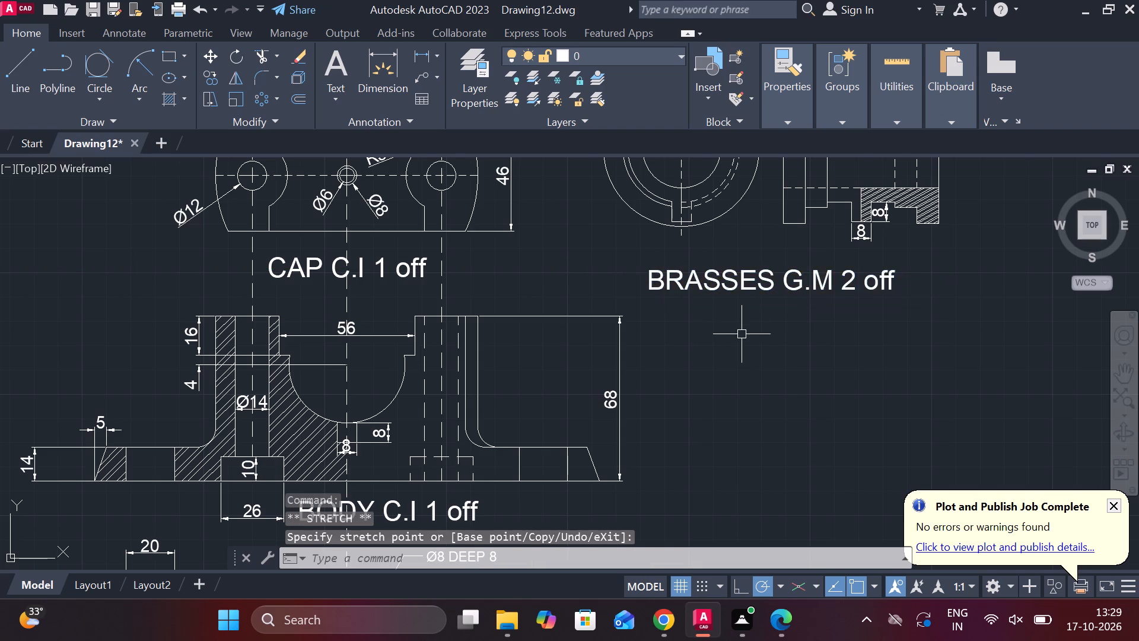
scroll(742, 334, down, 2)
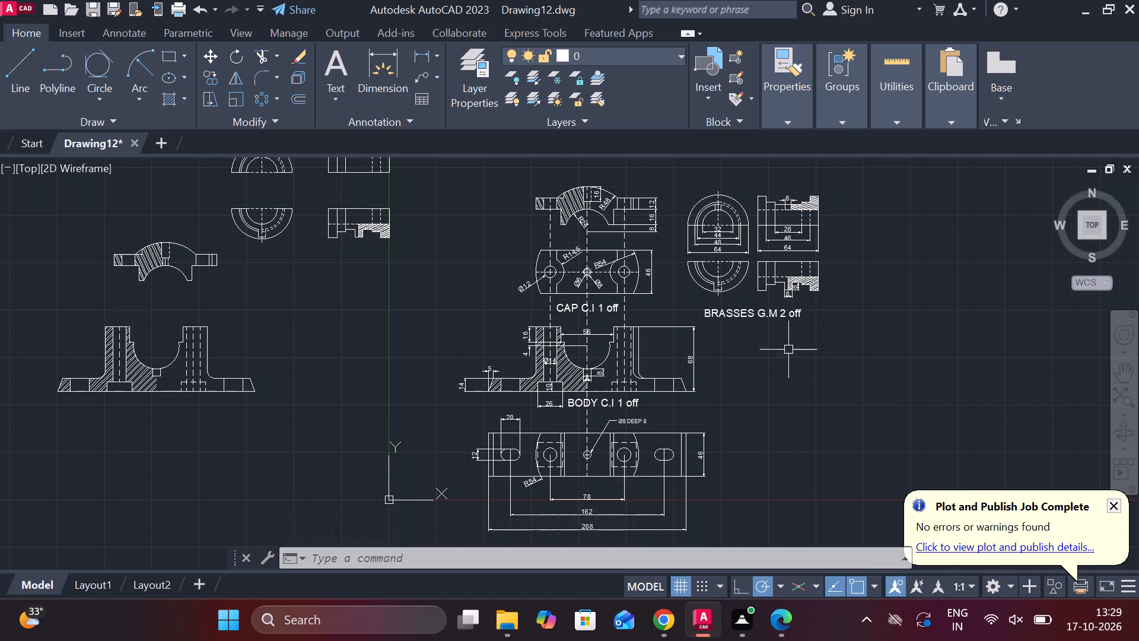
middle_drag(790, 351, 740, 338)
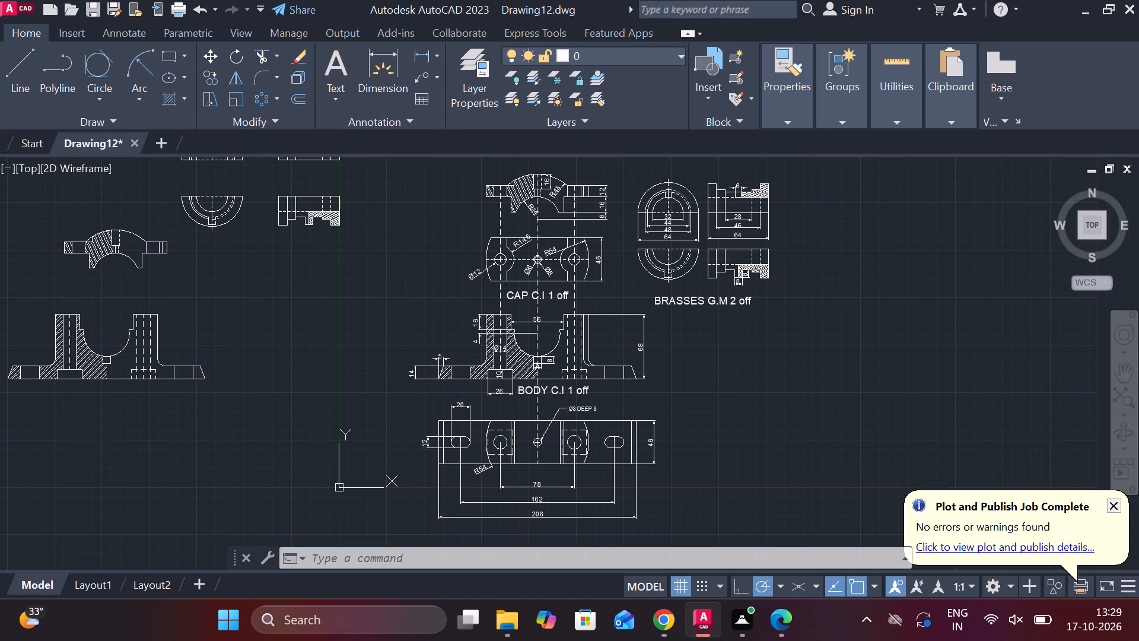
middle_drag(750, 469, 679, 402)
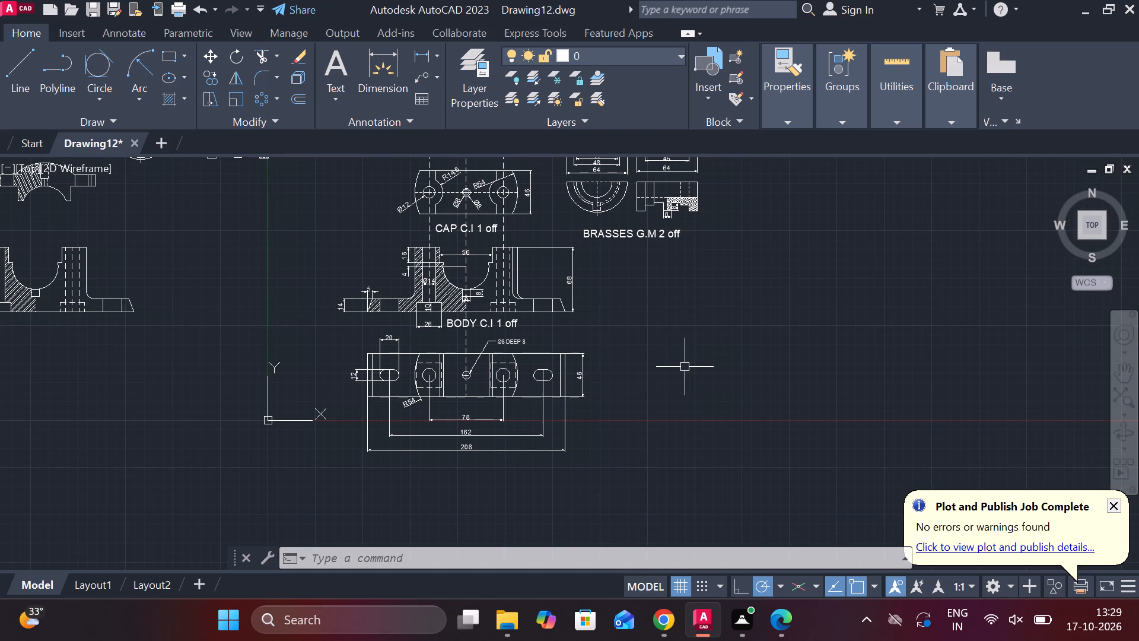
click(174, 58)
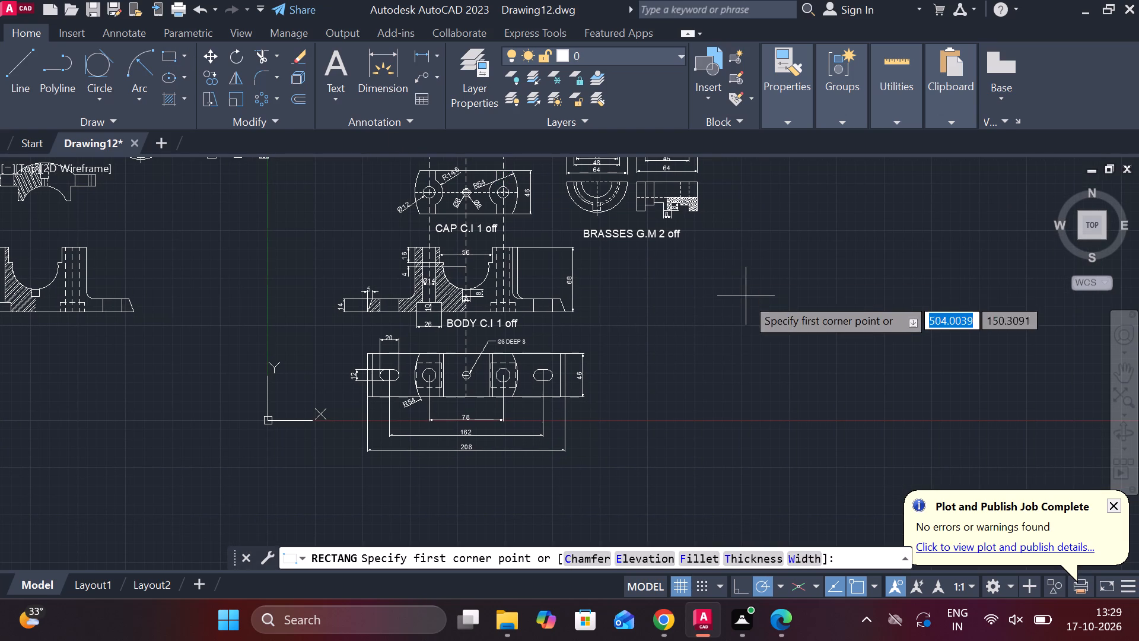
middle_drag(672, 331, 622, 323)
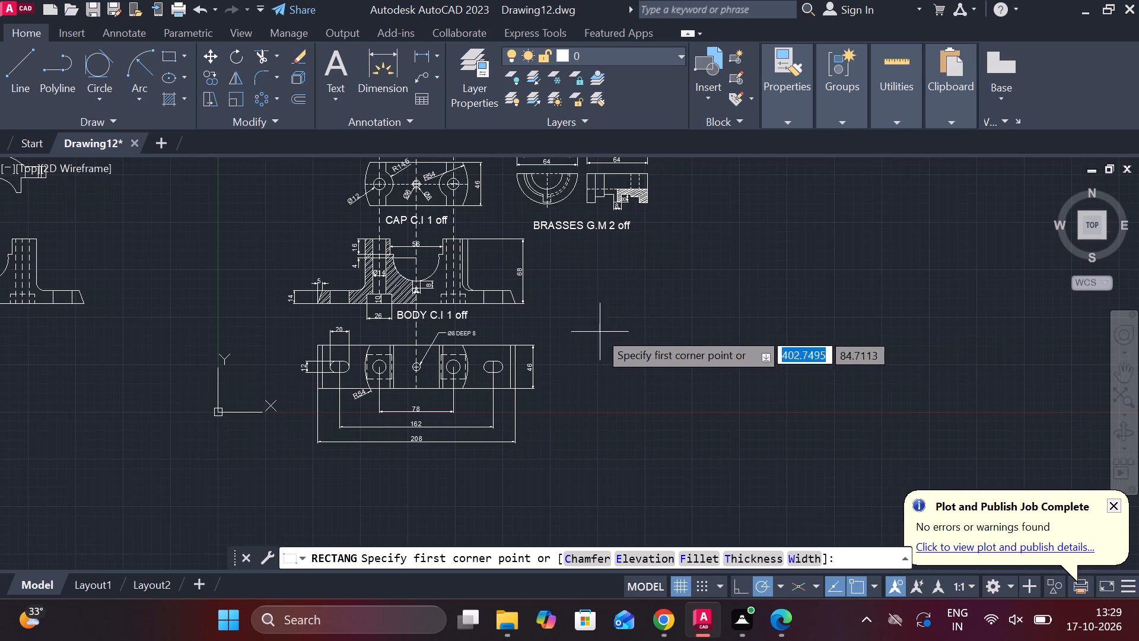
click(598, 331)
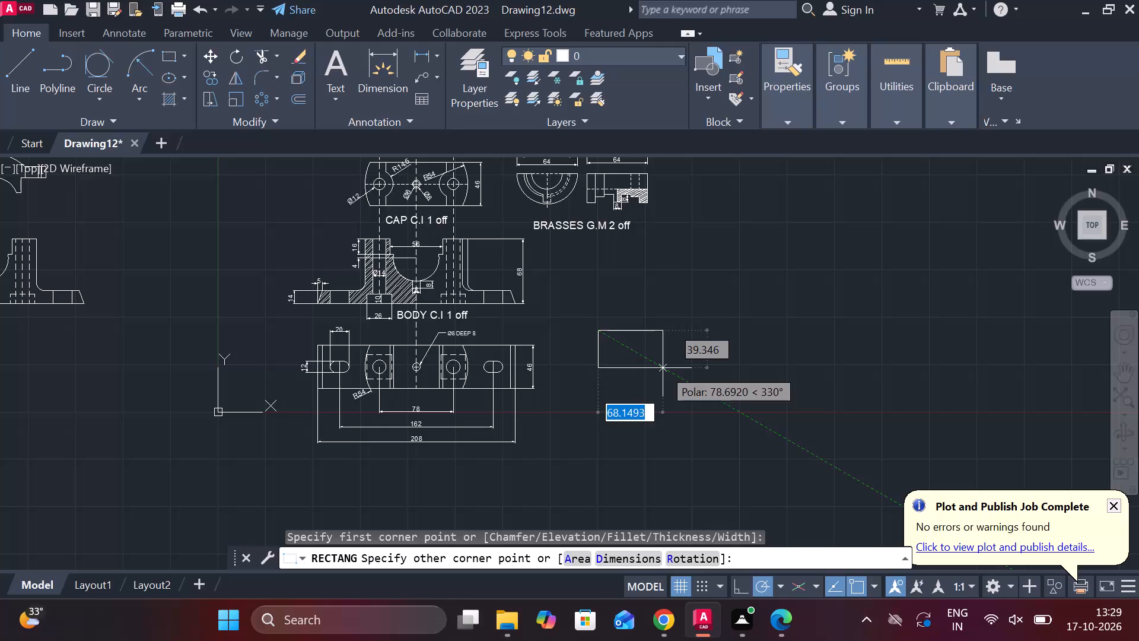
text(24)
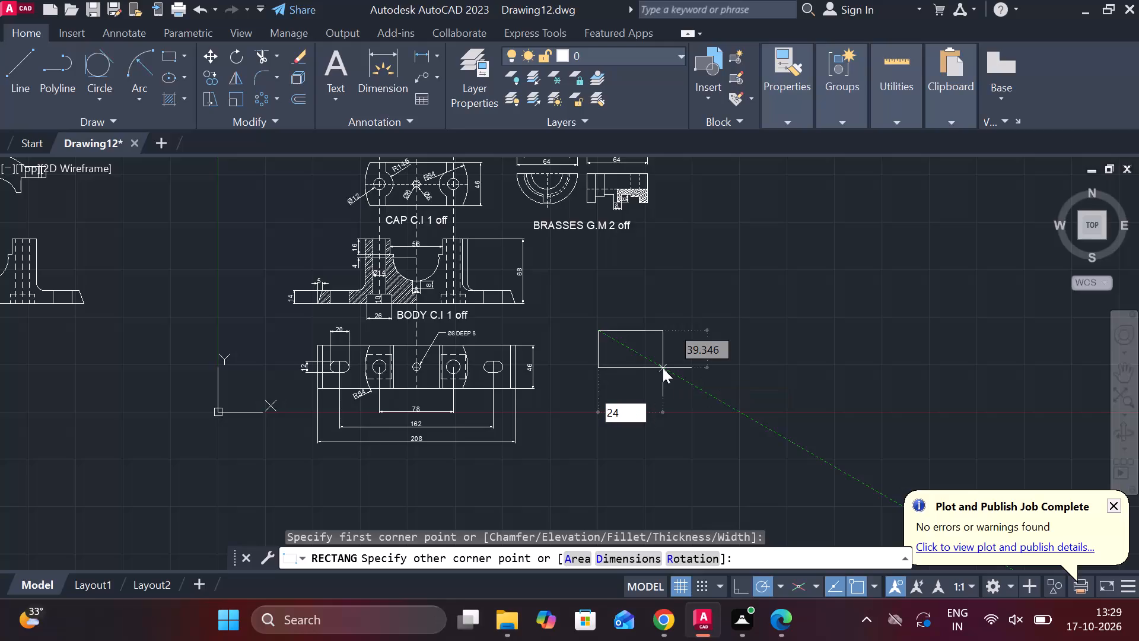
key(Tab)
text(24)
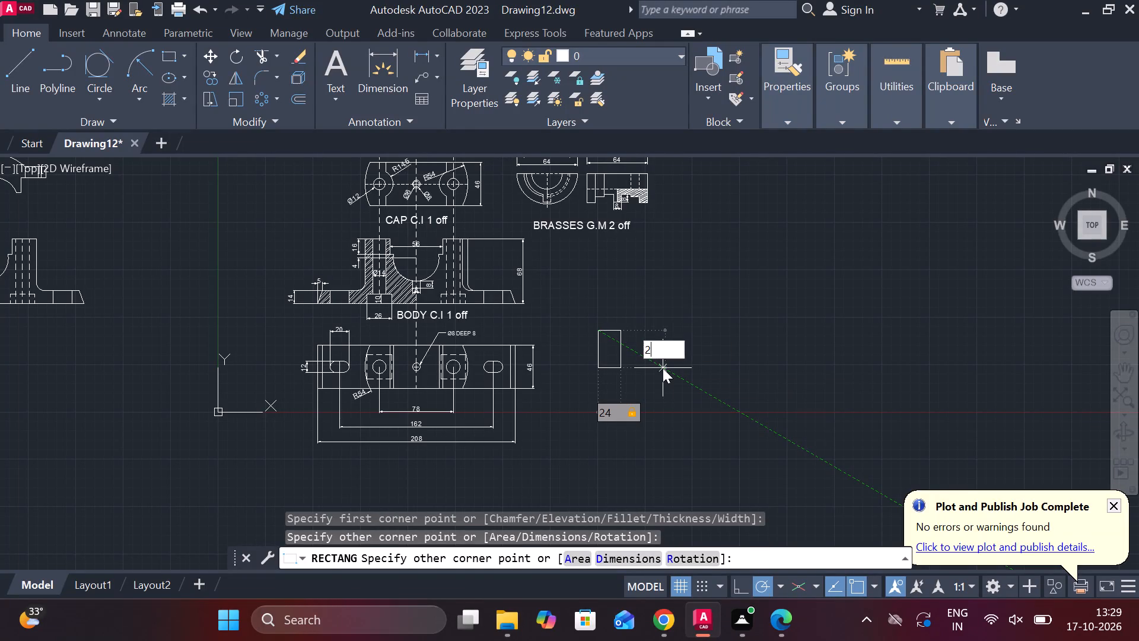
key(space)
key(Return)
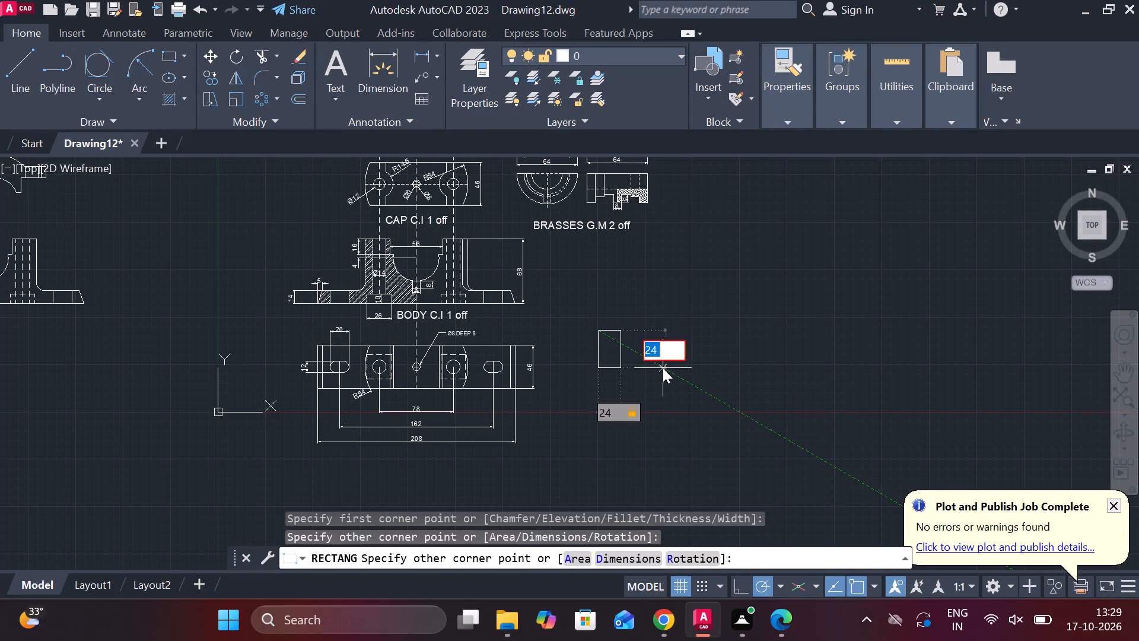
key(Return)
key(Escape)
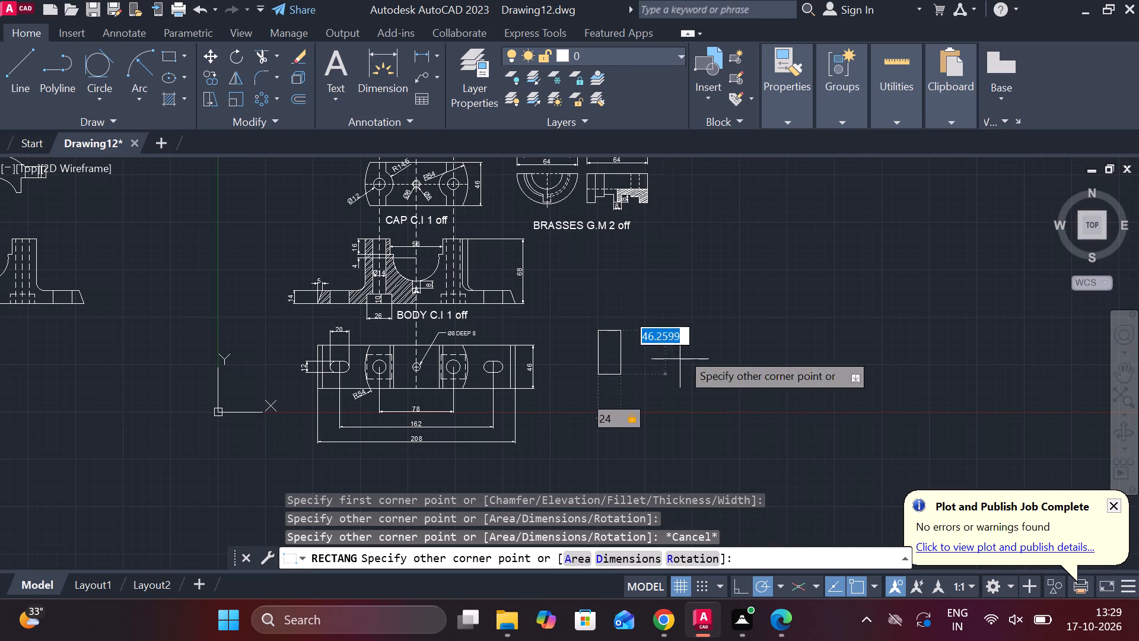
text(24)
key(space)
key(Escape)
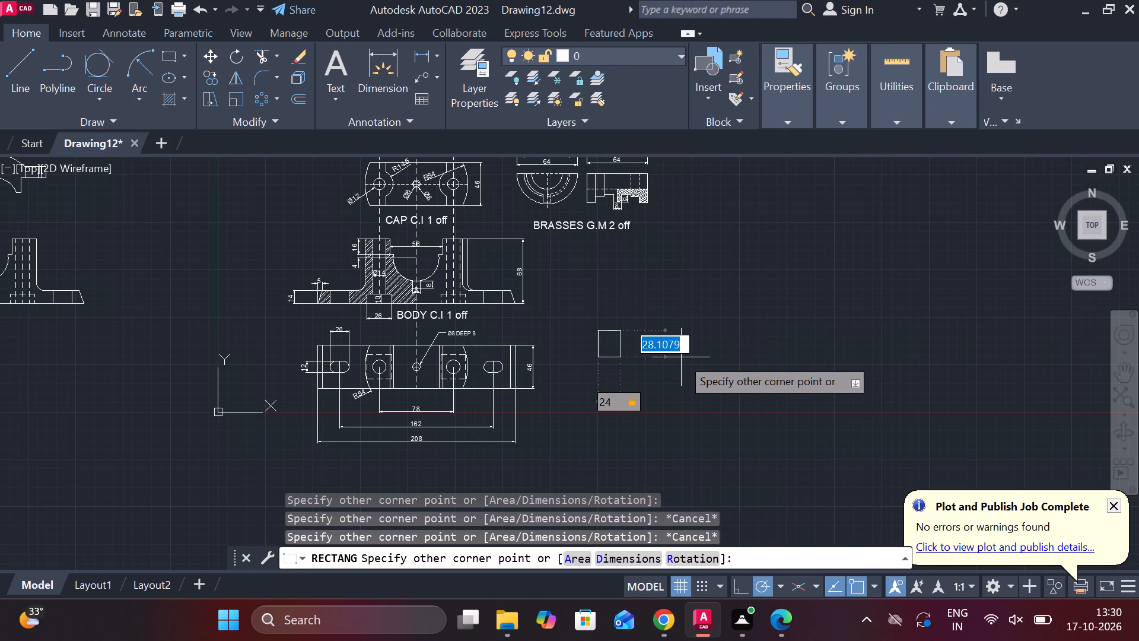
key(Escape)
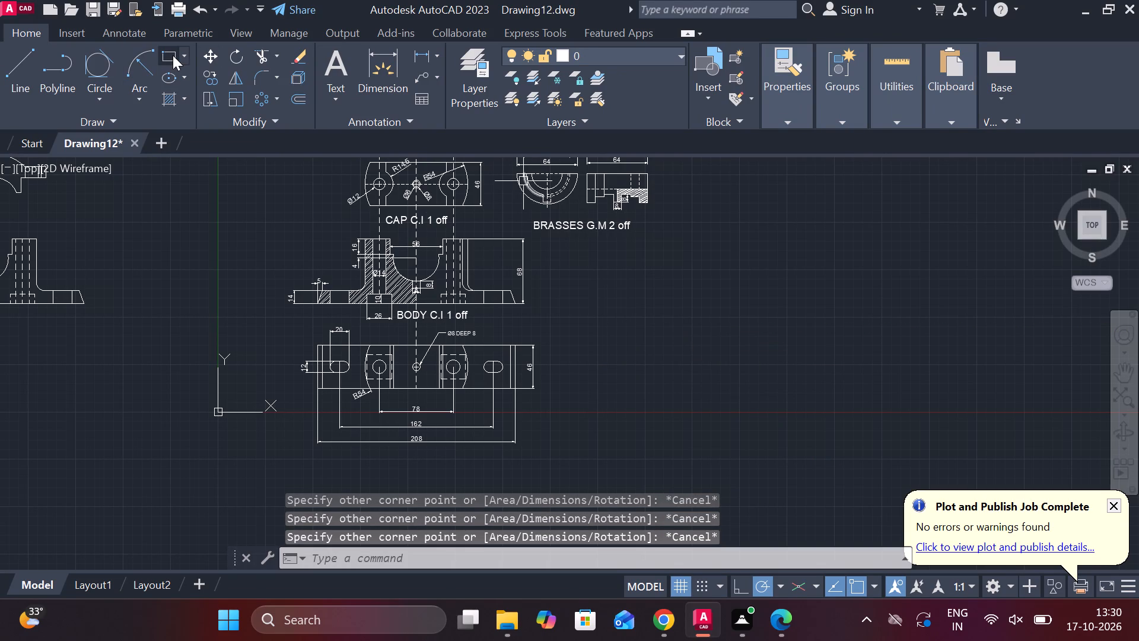
Draw a 24 by 24 rectangle in the empty space below the brasses label, beside the body views.
click(173, 55)
click(625, 321)
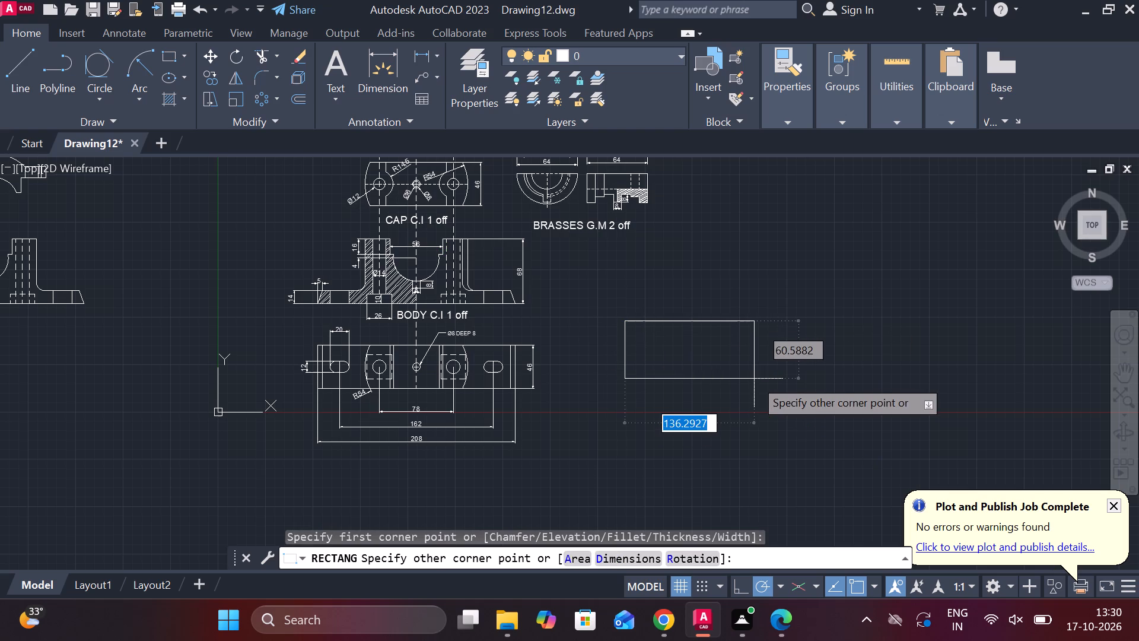
text(24)
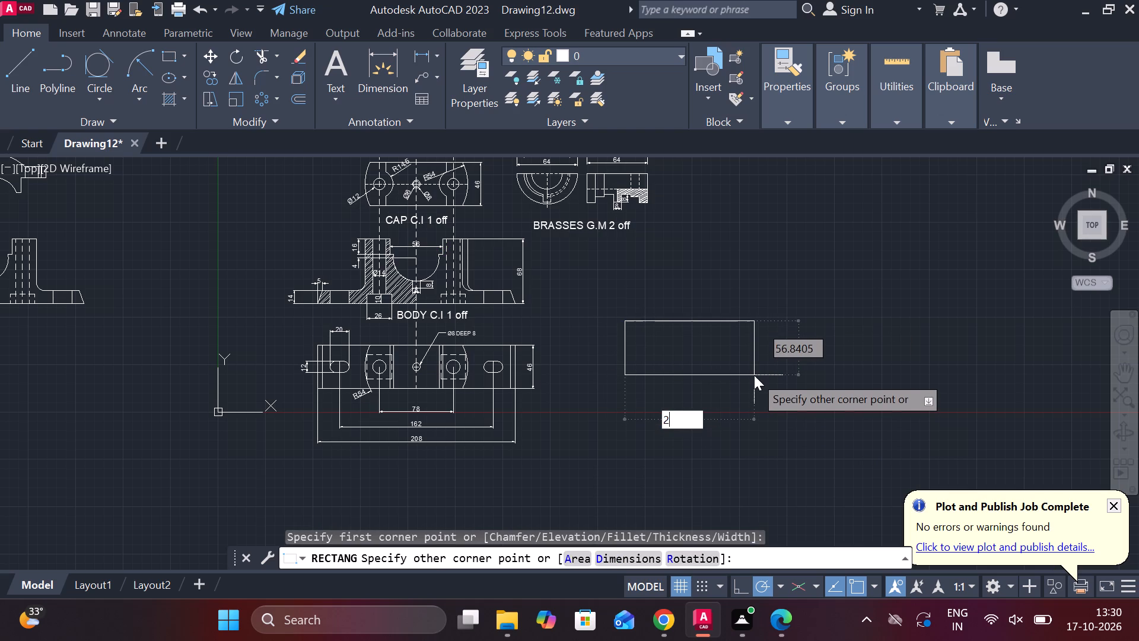
key(Tab)
text(24)
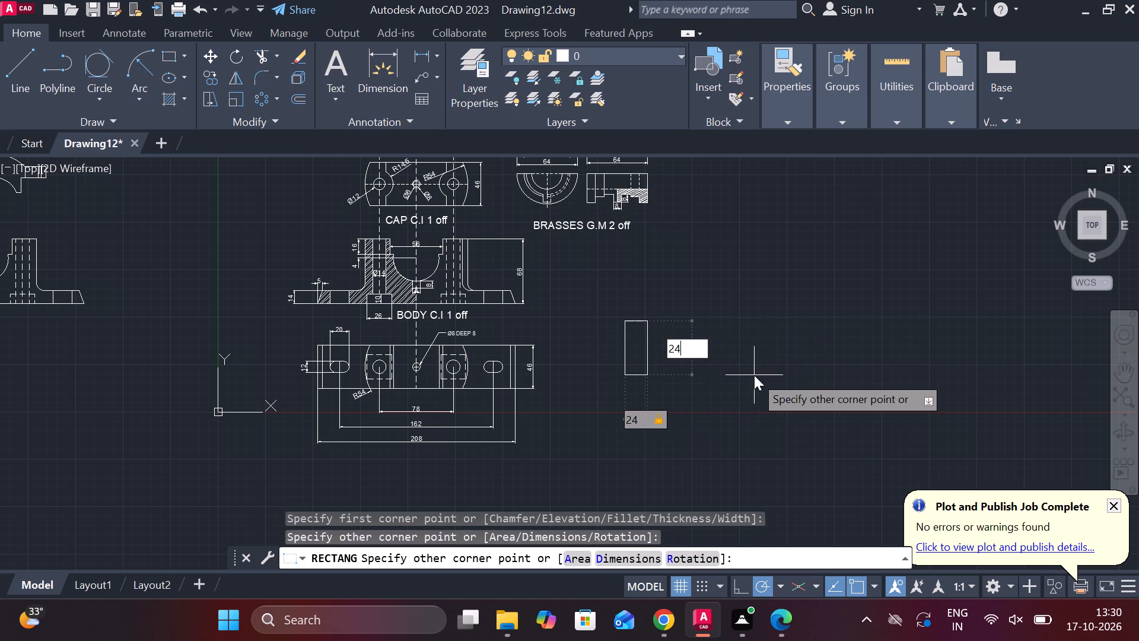
key(Return)
Move the 24 by 24 square about 44 units at 225°, bringing it level with the body's plan view.
scroll(609, 314, up, 1)
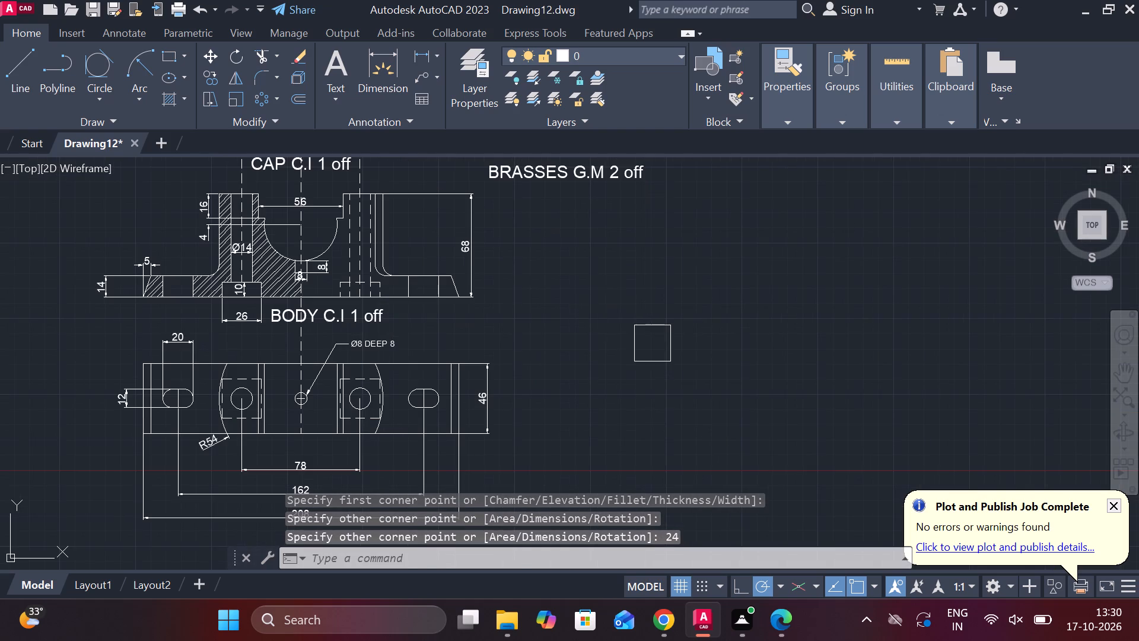
click(600, 299)
click(712, 427)
key(m)
key(Return)
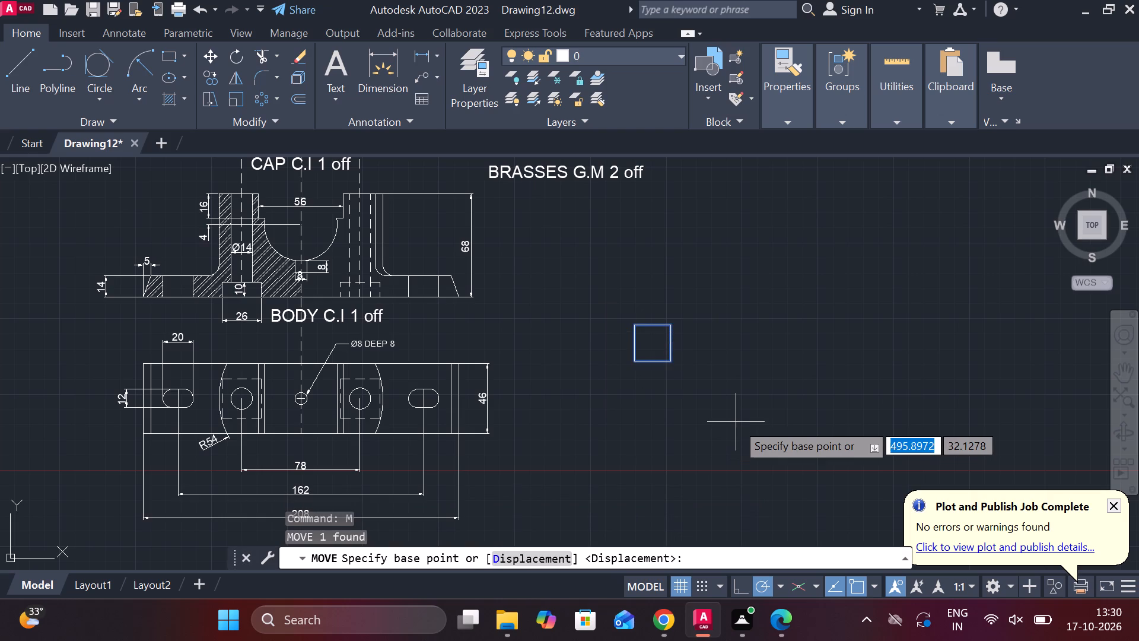
click(746, 352)
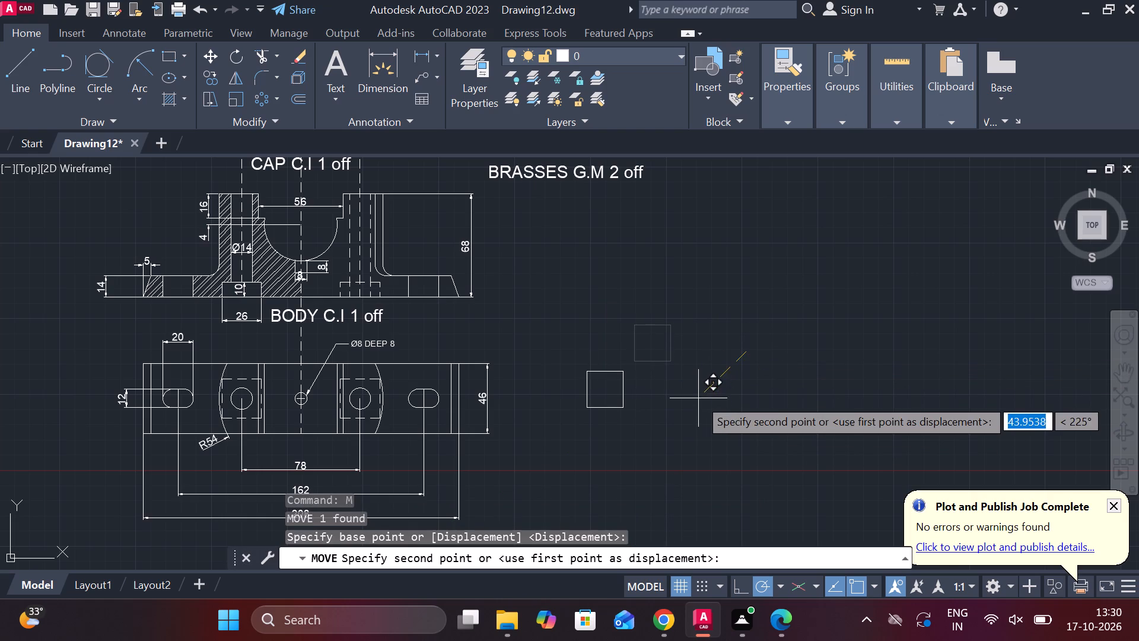
click(698, 398)
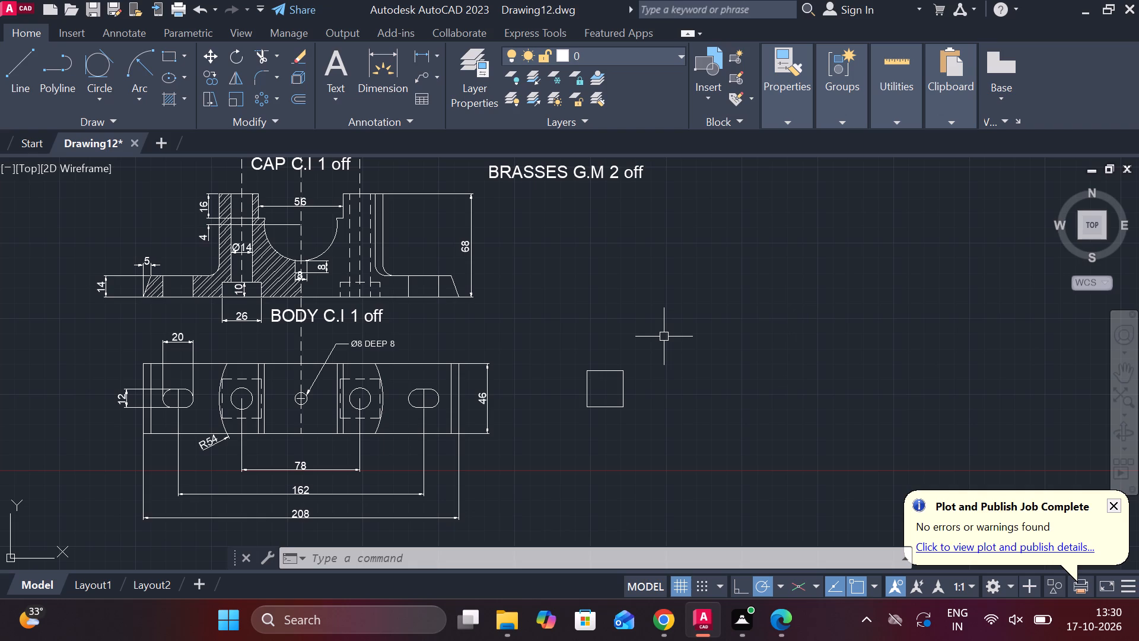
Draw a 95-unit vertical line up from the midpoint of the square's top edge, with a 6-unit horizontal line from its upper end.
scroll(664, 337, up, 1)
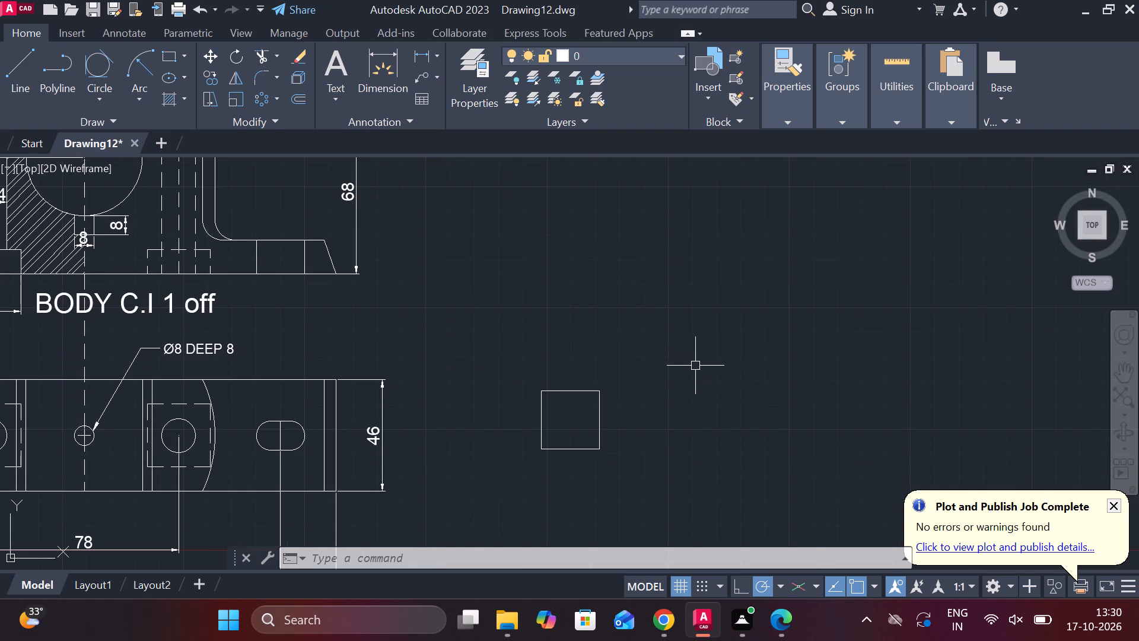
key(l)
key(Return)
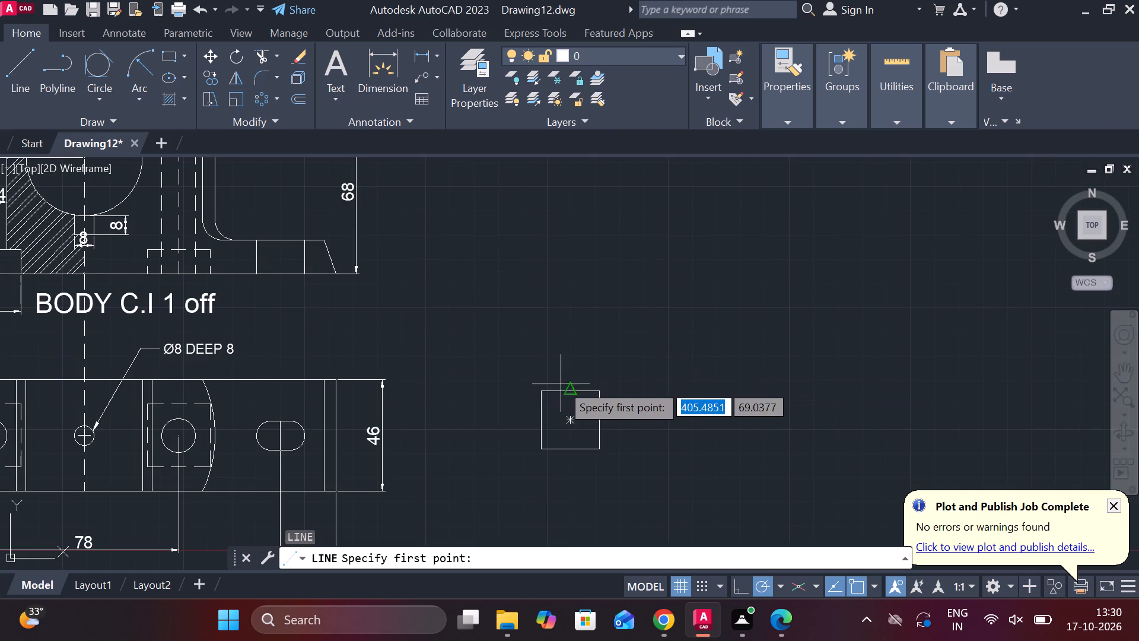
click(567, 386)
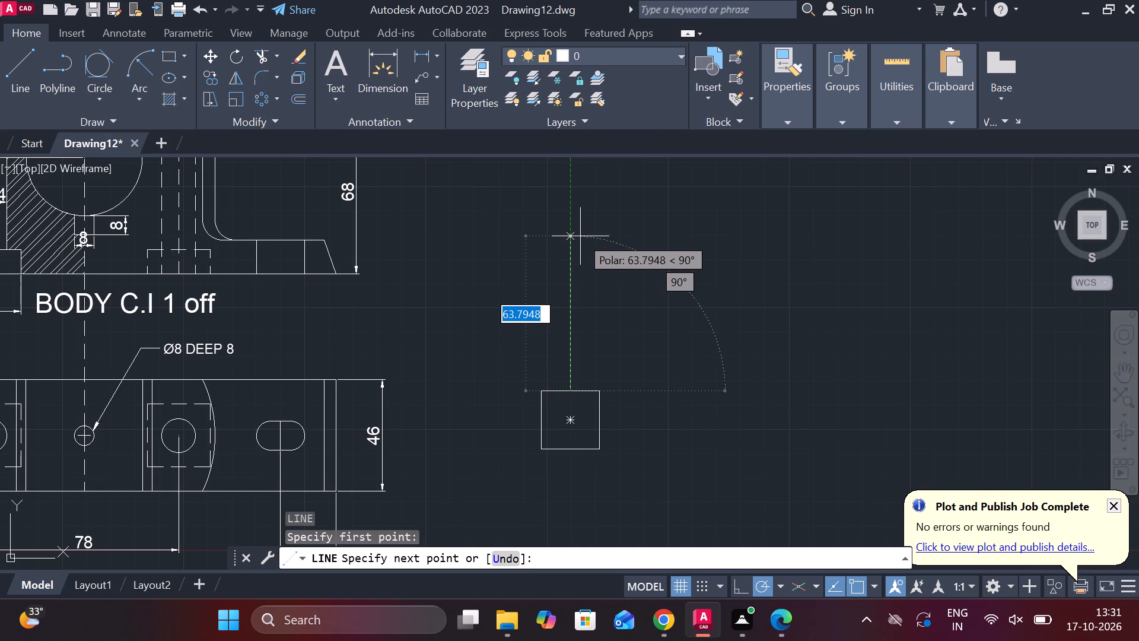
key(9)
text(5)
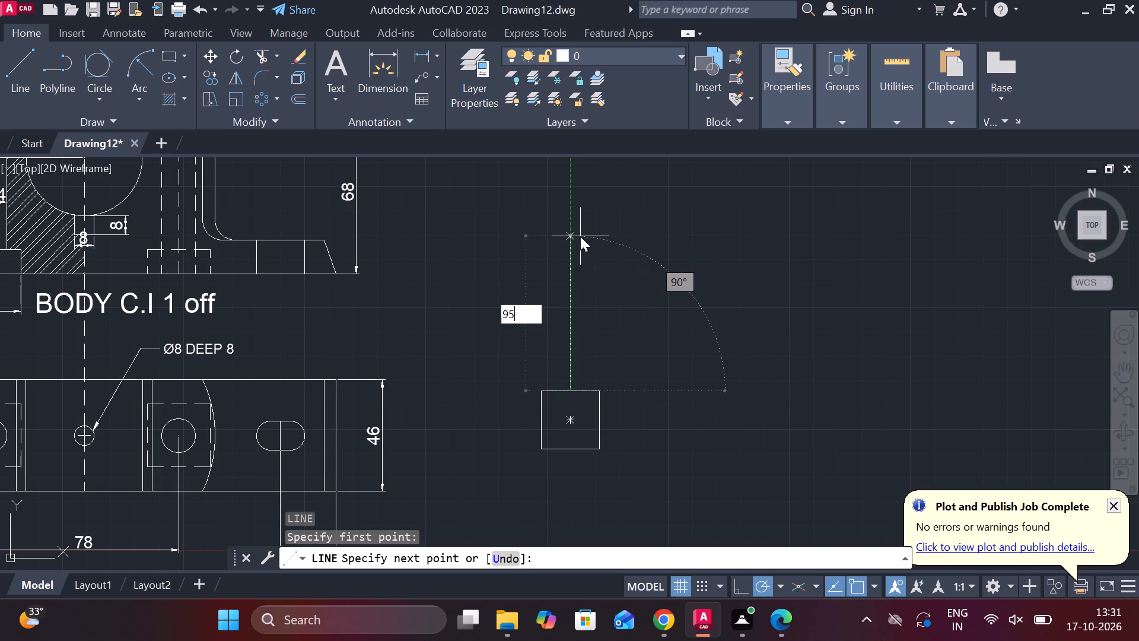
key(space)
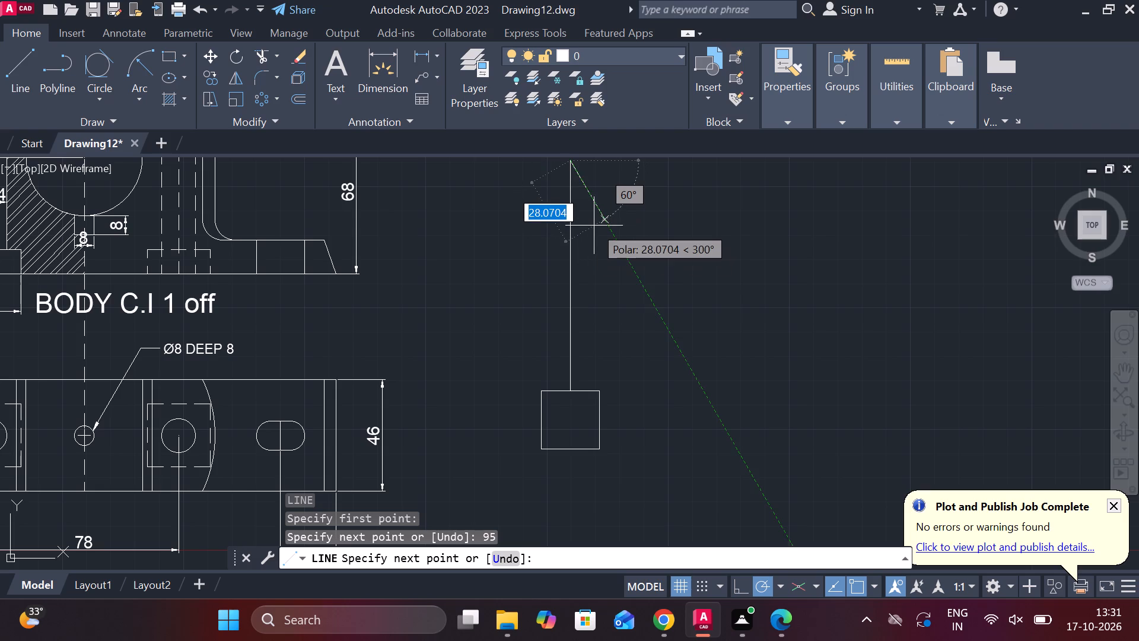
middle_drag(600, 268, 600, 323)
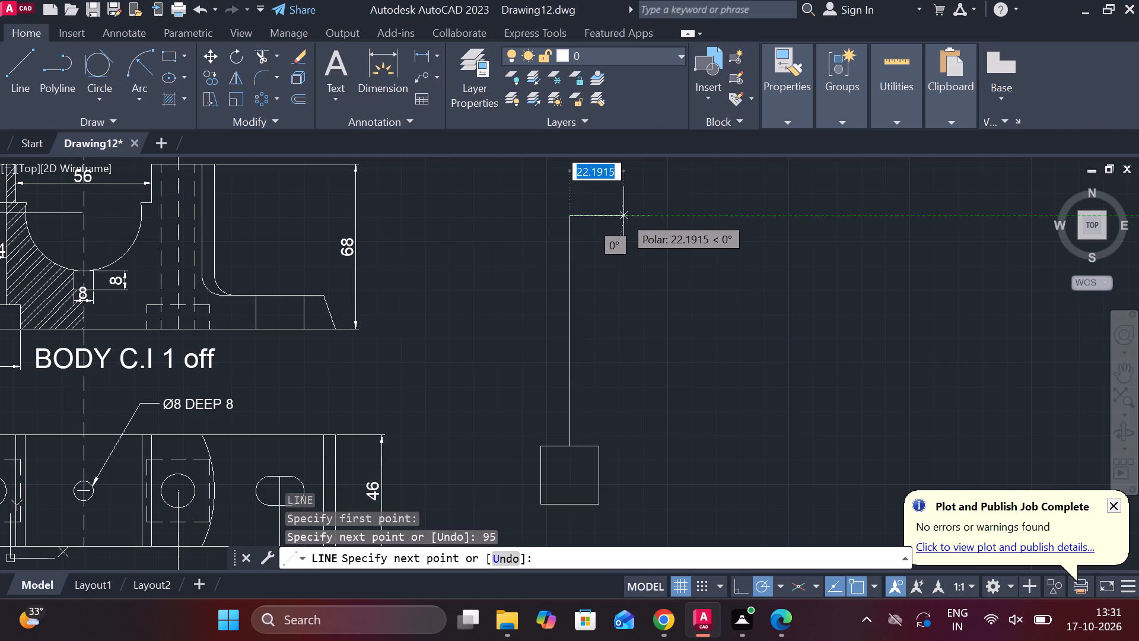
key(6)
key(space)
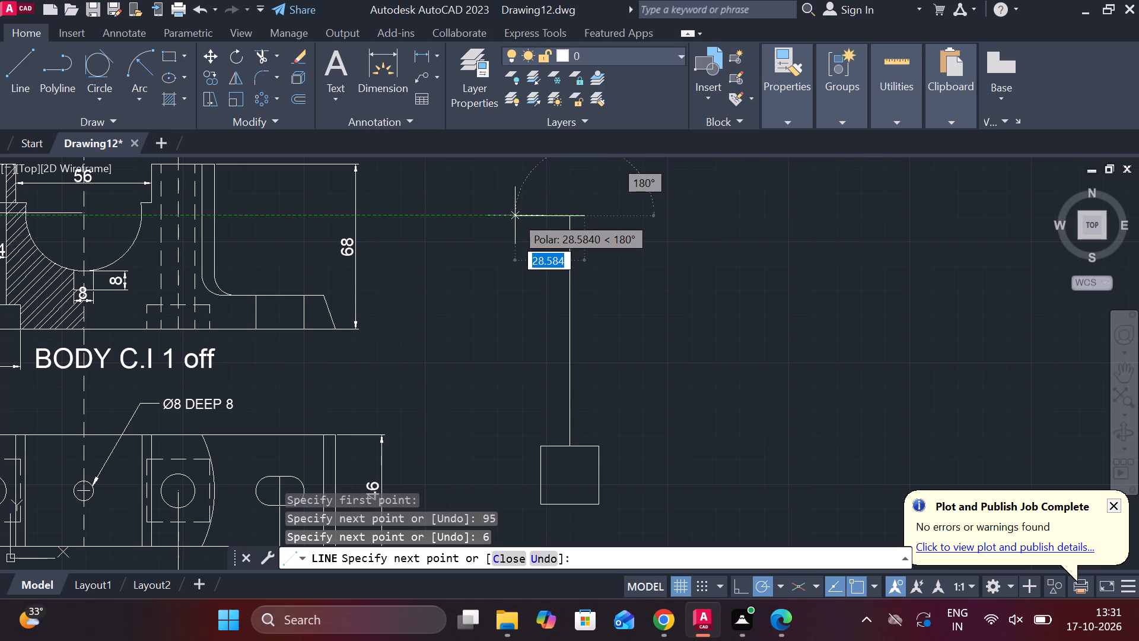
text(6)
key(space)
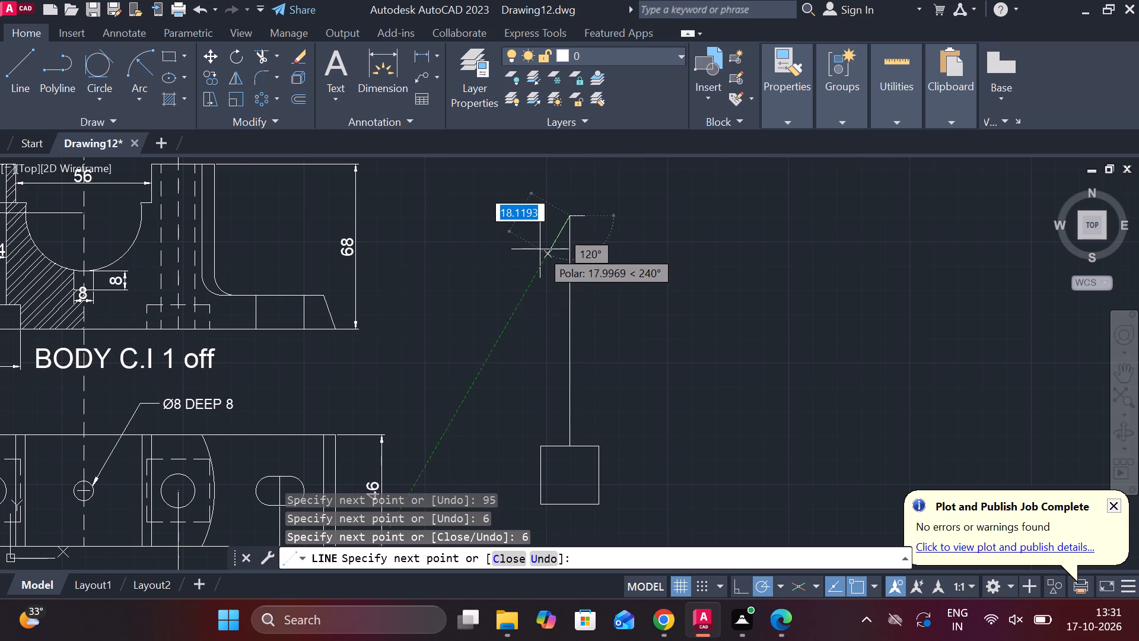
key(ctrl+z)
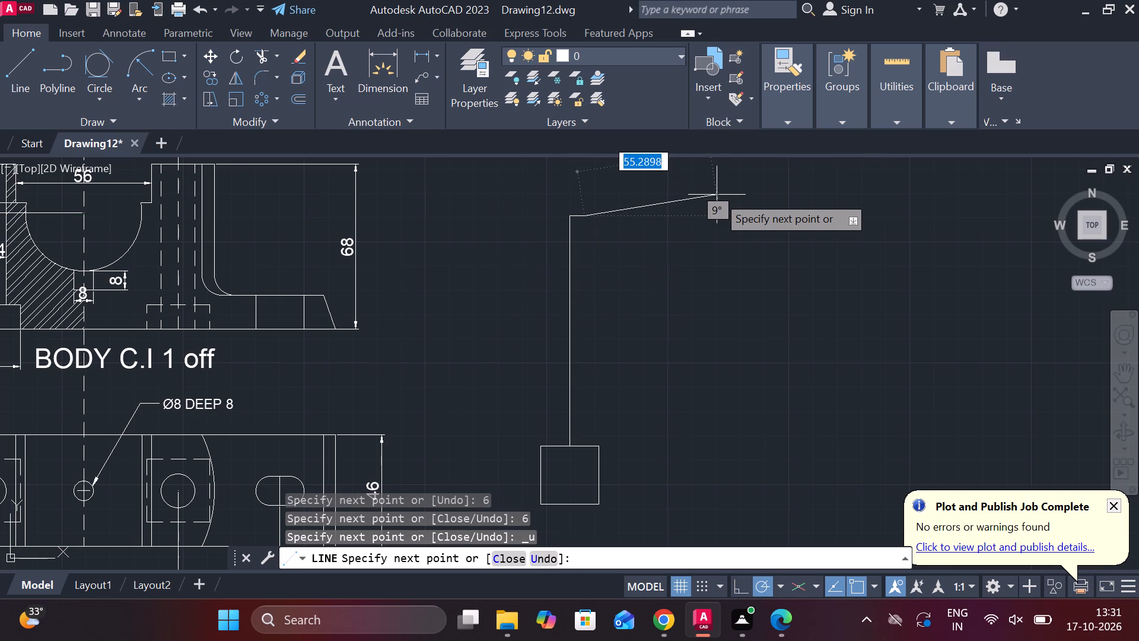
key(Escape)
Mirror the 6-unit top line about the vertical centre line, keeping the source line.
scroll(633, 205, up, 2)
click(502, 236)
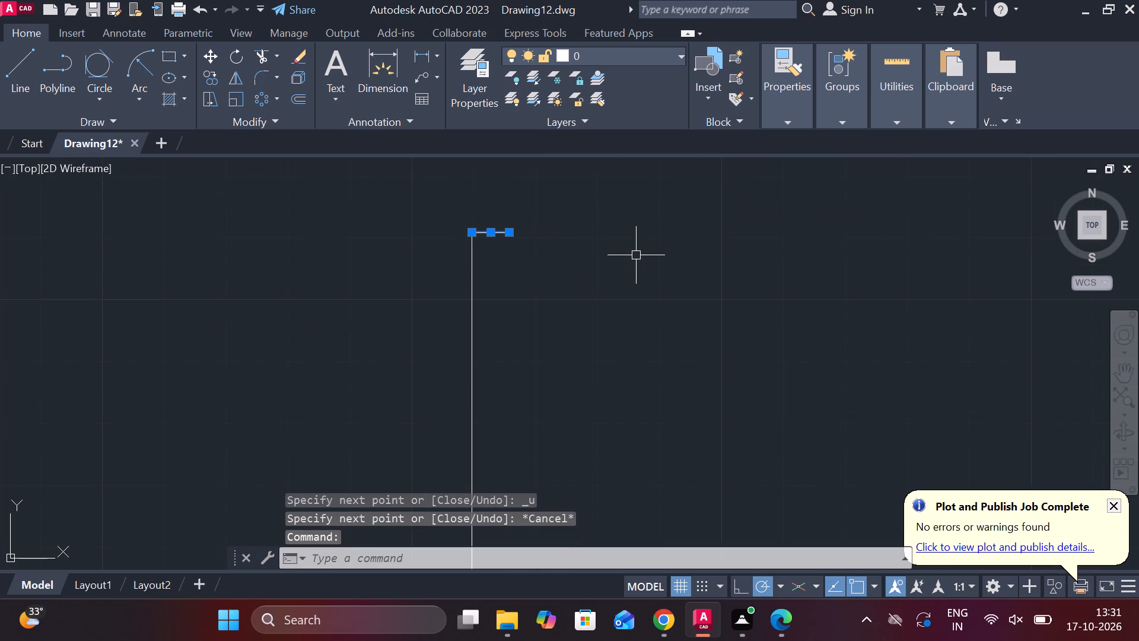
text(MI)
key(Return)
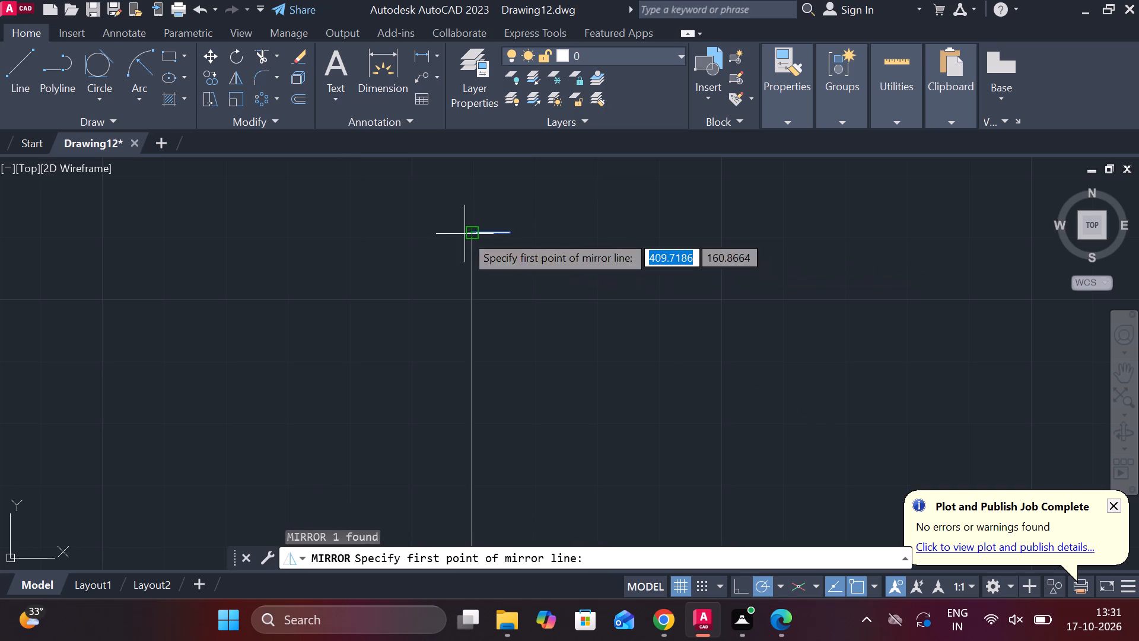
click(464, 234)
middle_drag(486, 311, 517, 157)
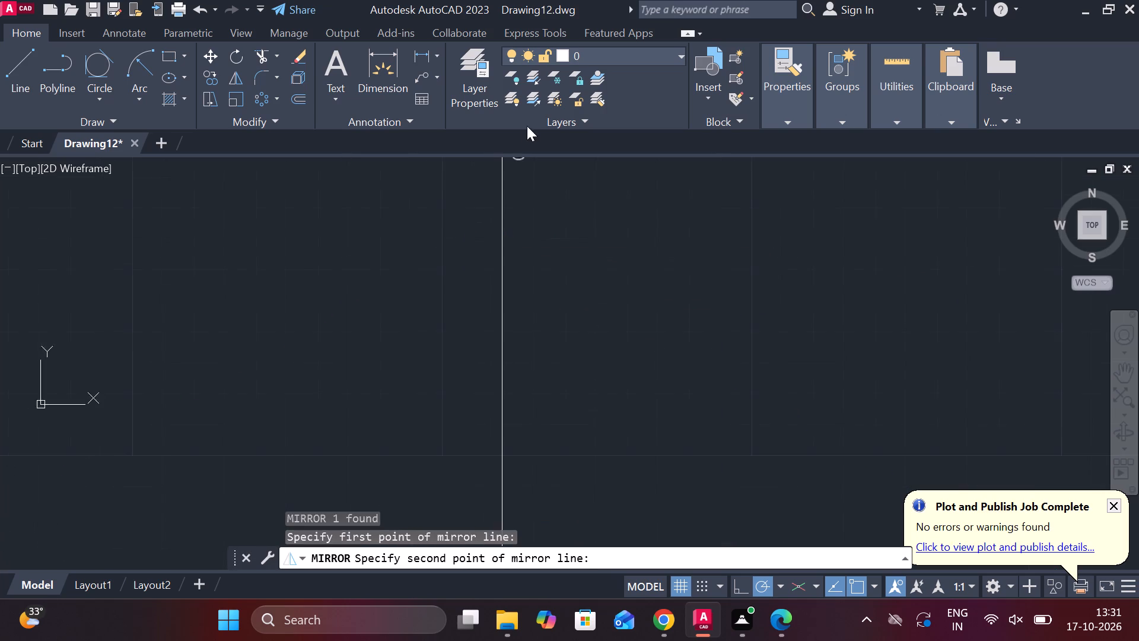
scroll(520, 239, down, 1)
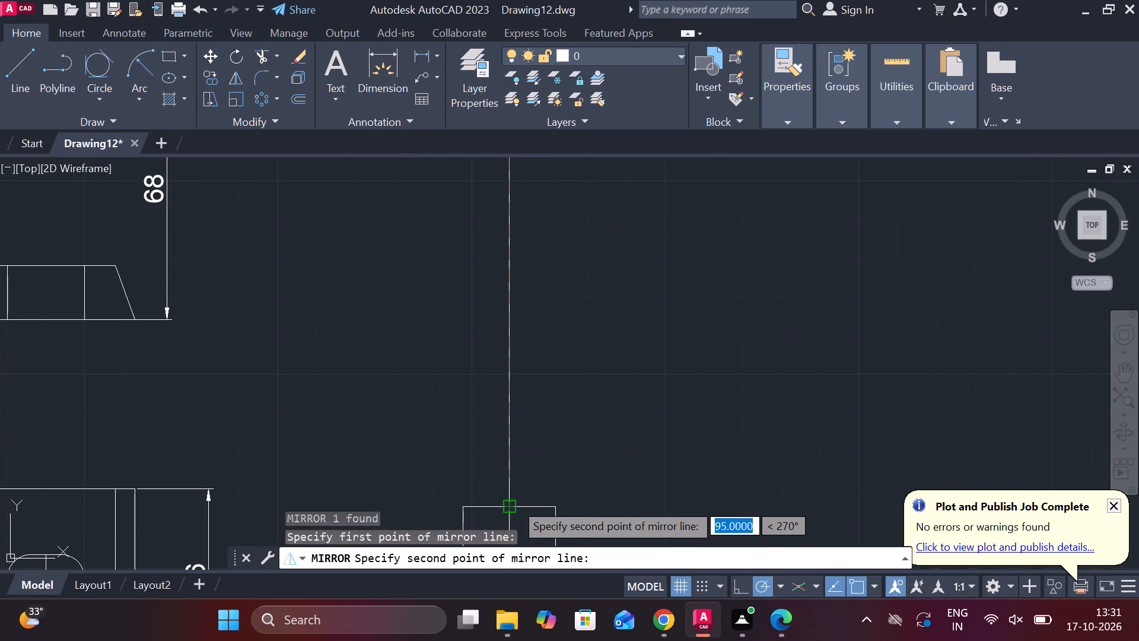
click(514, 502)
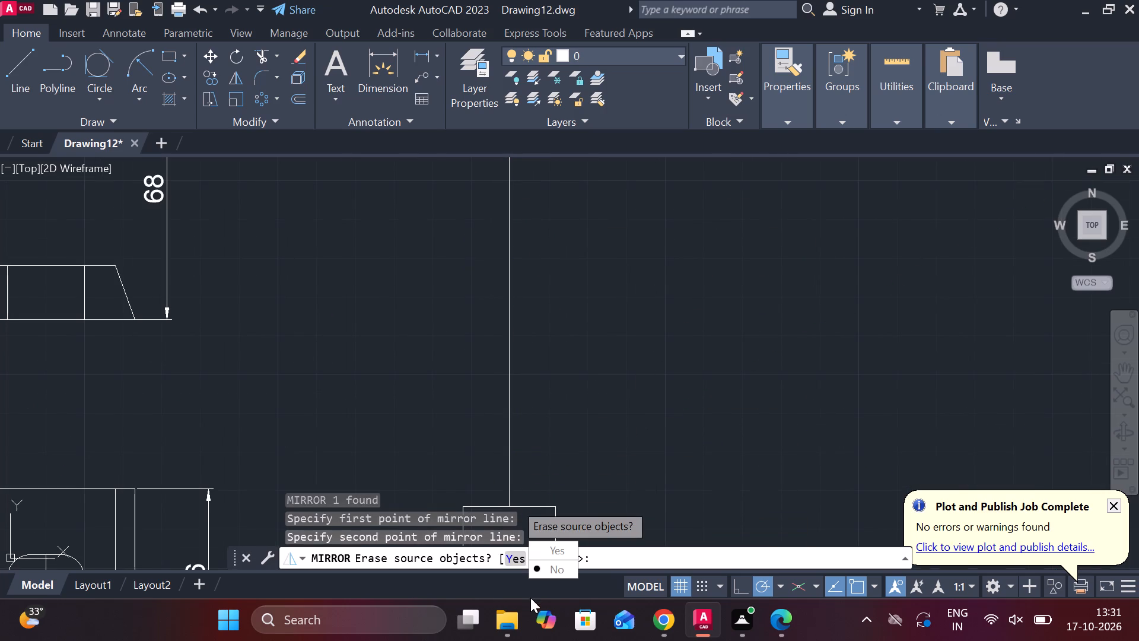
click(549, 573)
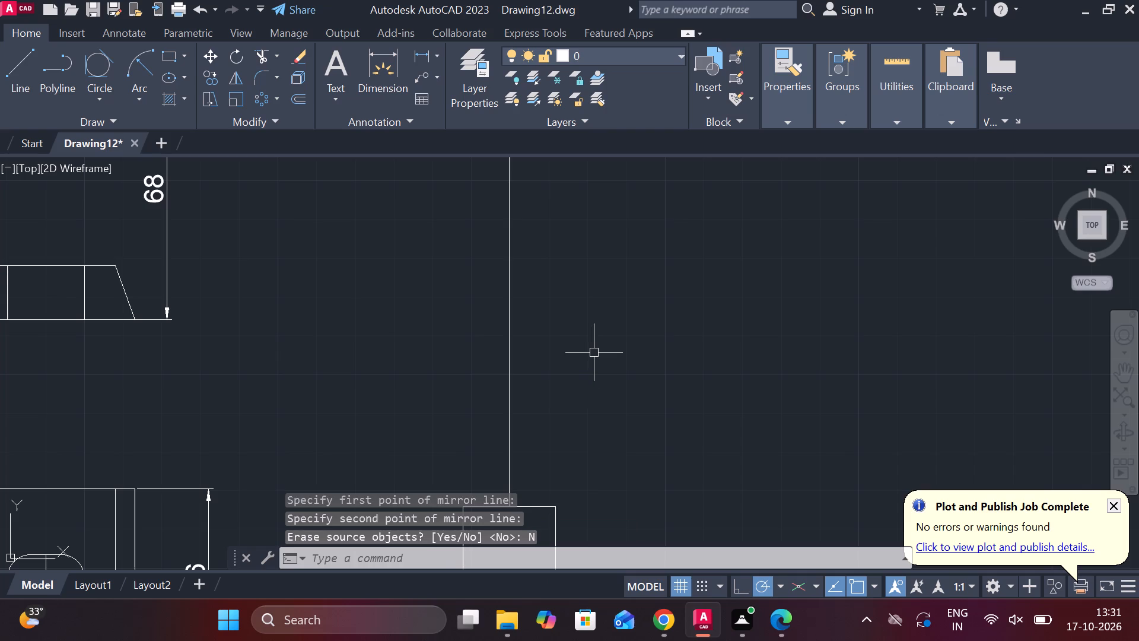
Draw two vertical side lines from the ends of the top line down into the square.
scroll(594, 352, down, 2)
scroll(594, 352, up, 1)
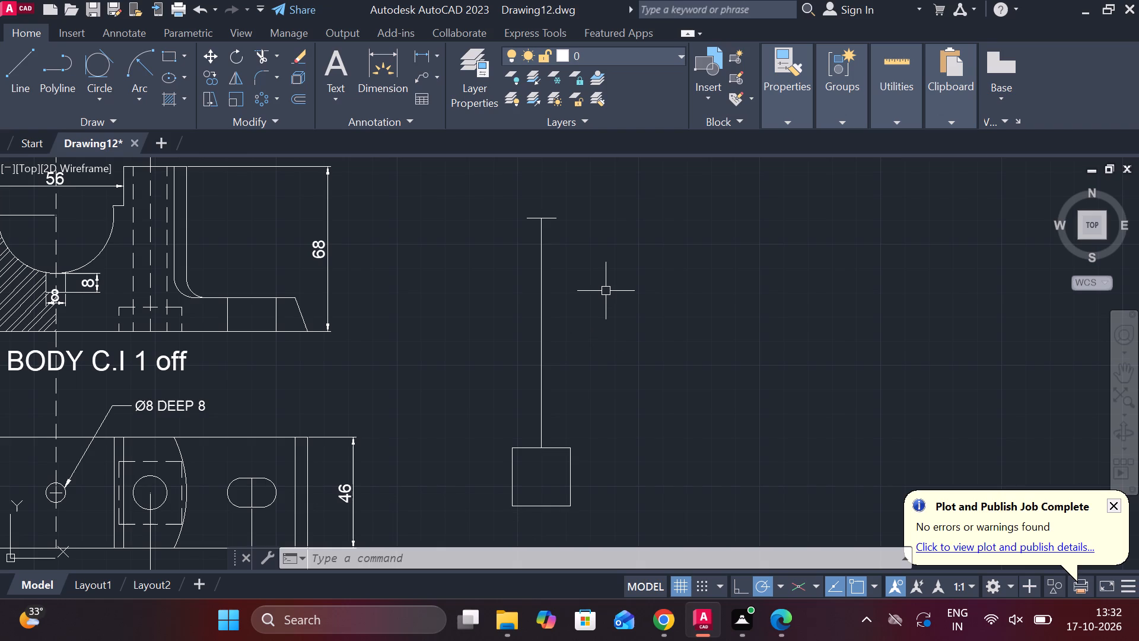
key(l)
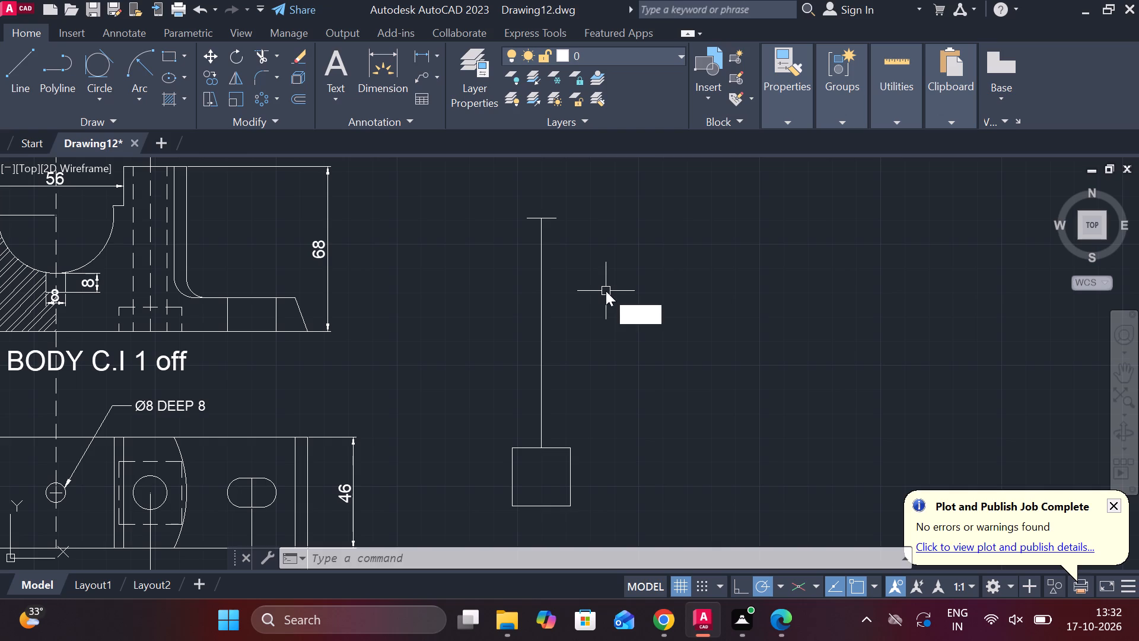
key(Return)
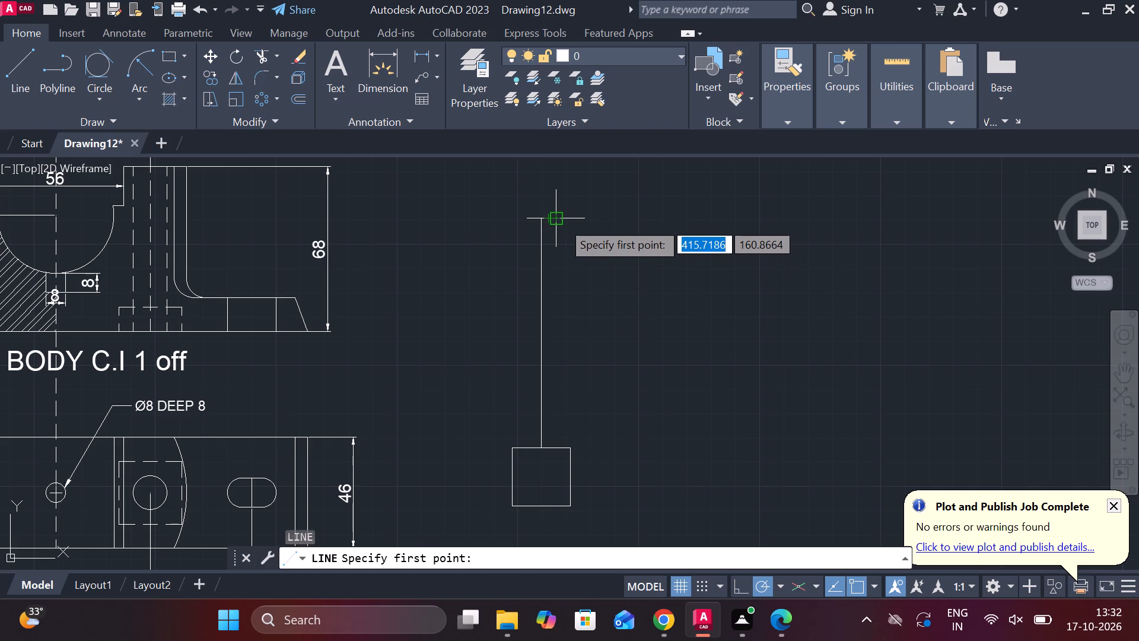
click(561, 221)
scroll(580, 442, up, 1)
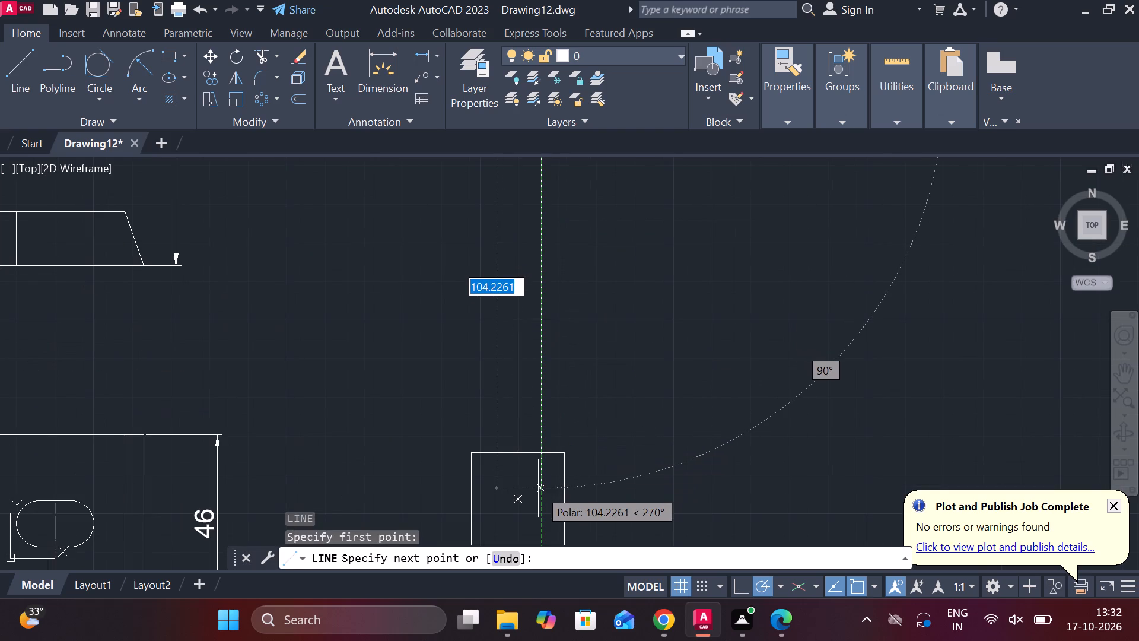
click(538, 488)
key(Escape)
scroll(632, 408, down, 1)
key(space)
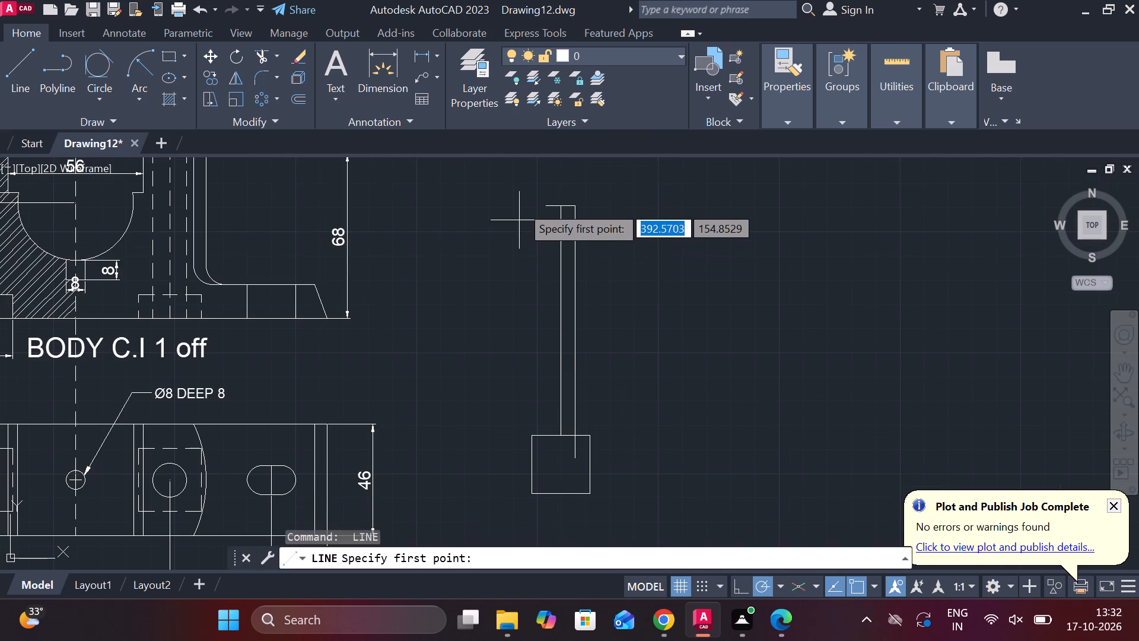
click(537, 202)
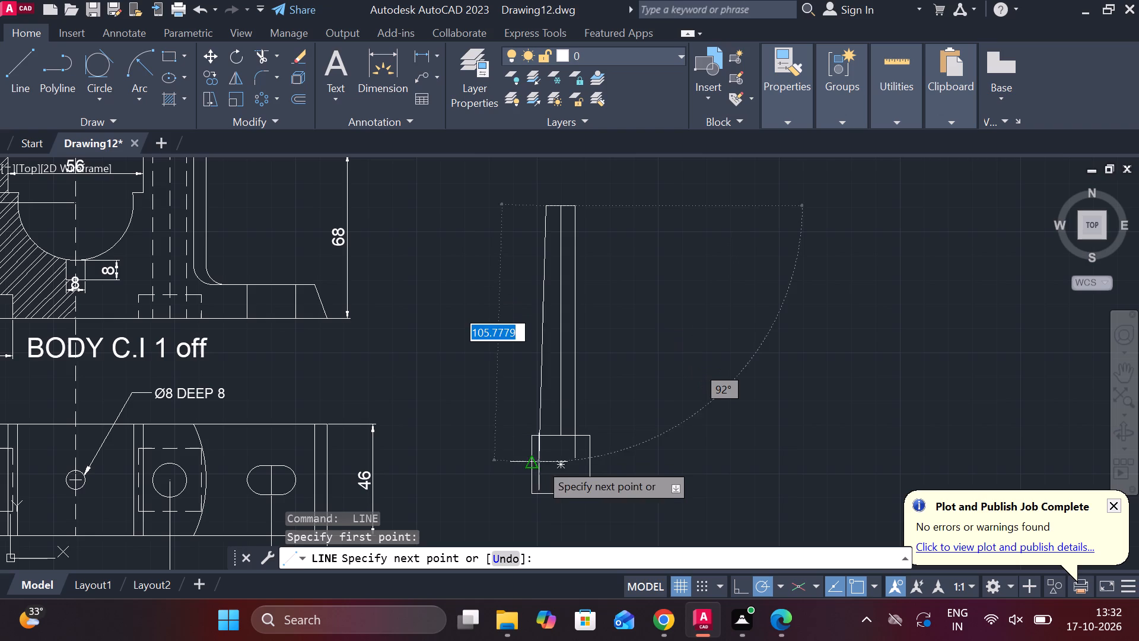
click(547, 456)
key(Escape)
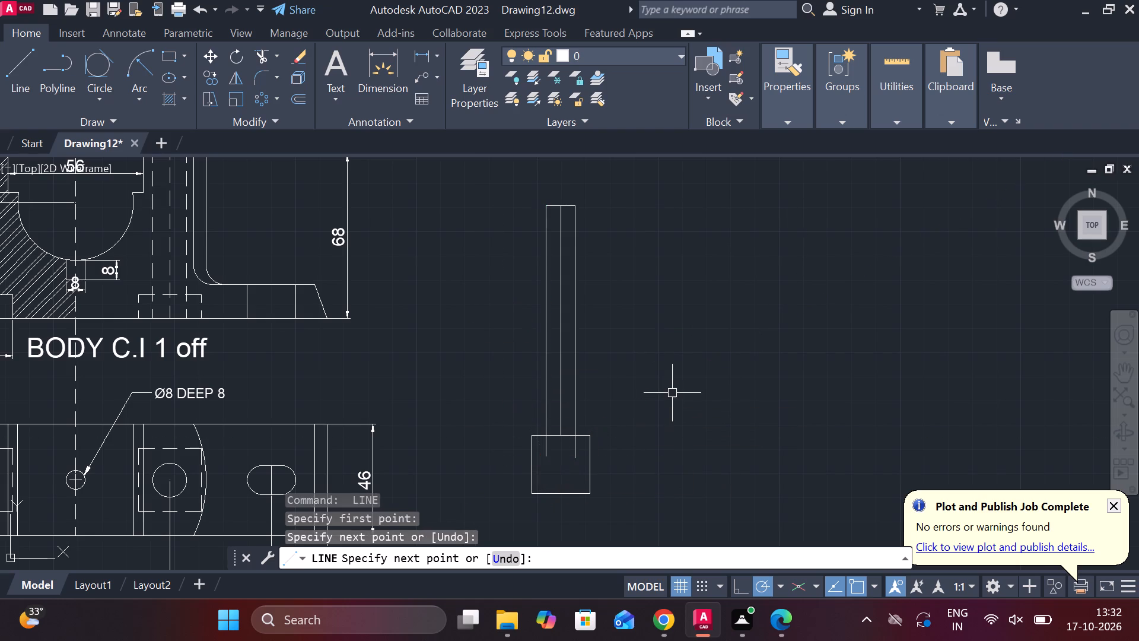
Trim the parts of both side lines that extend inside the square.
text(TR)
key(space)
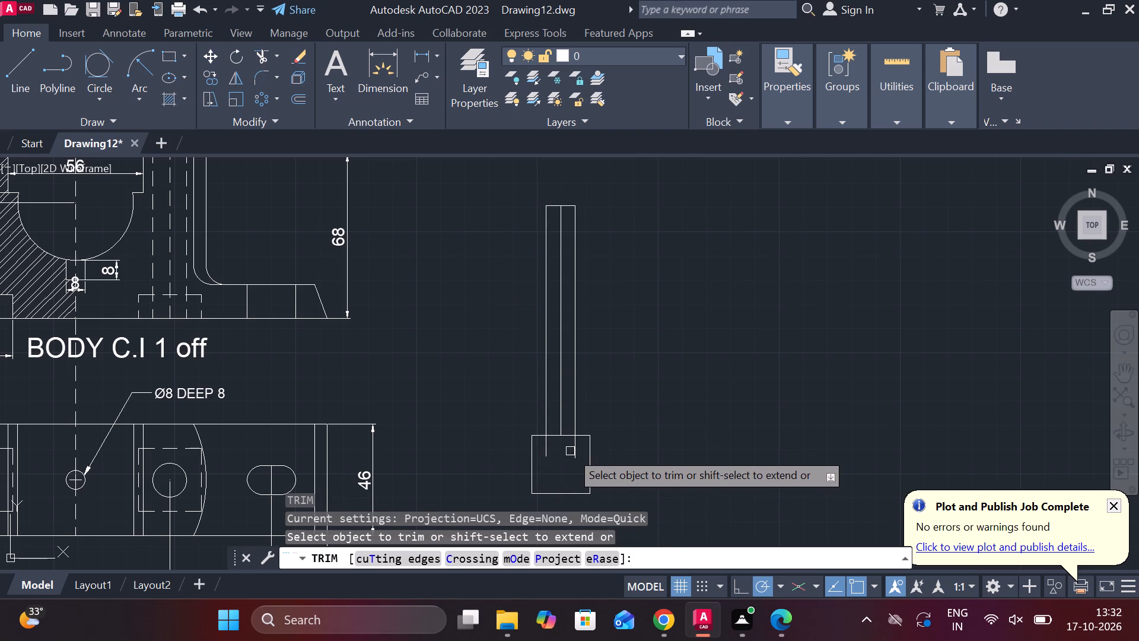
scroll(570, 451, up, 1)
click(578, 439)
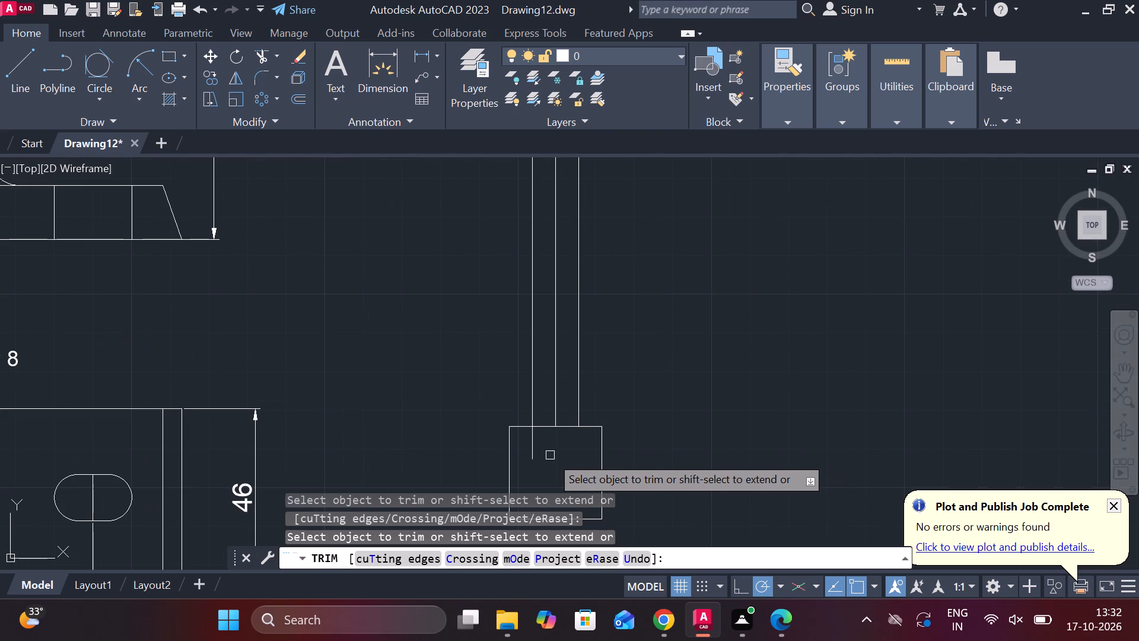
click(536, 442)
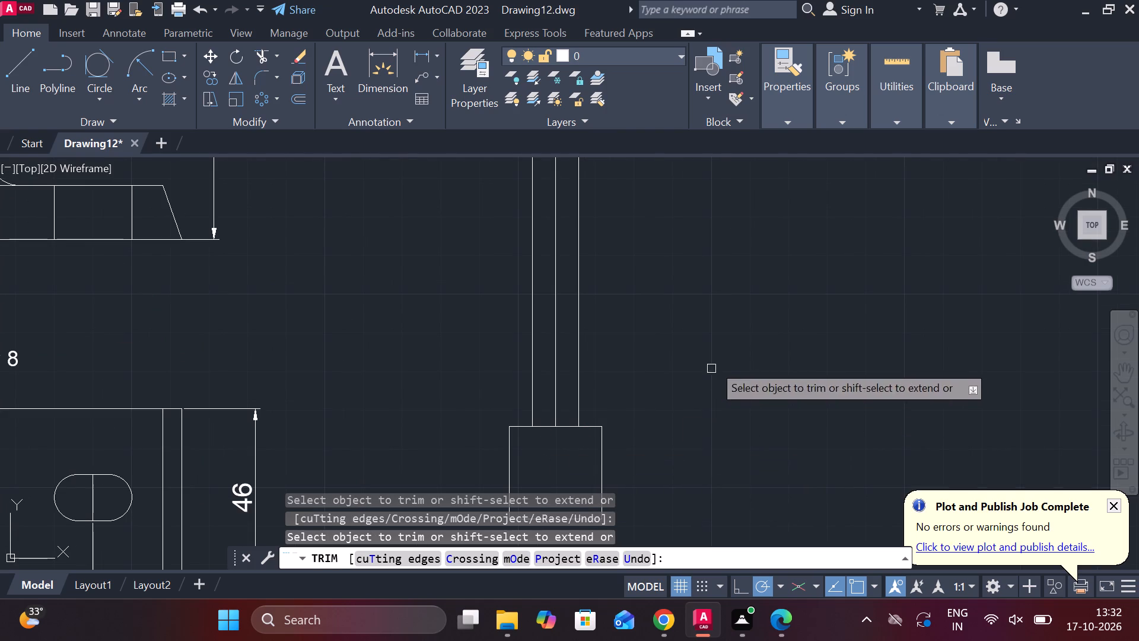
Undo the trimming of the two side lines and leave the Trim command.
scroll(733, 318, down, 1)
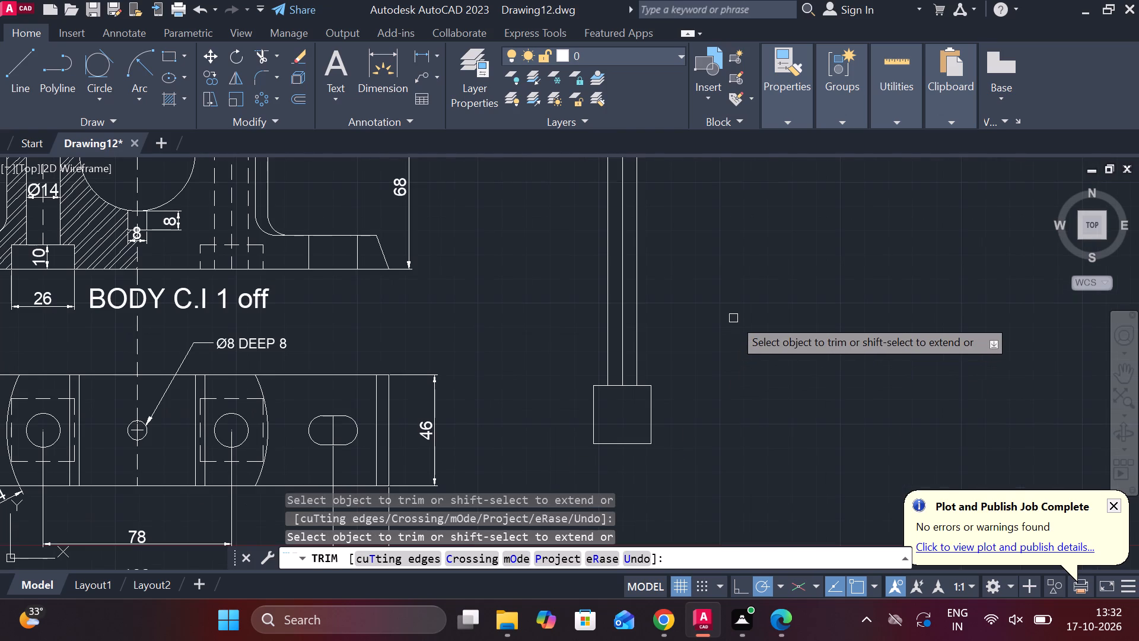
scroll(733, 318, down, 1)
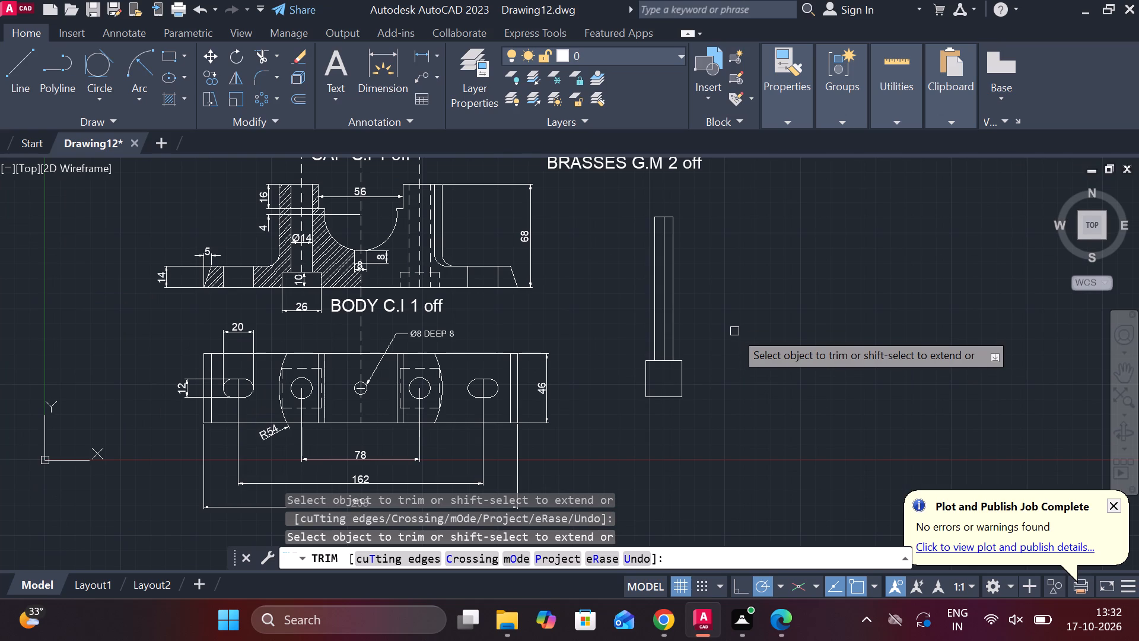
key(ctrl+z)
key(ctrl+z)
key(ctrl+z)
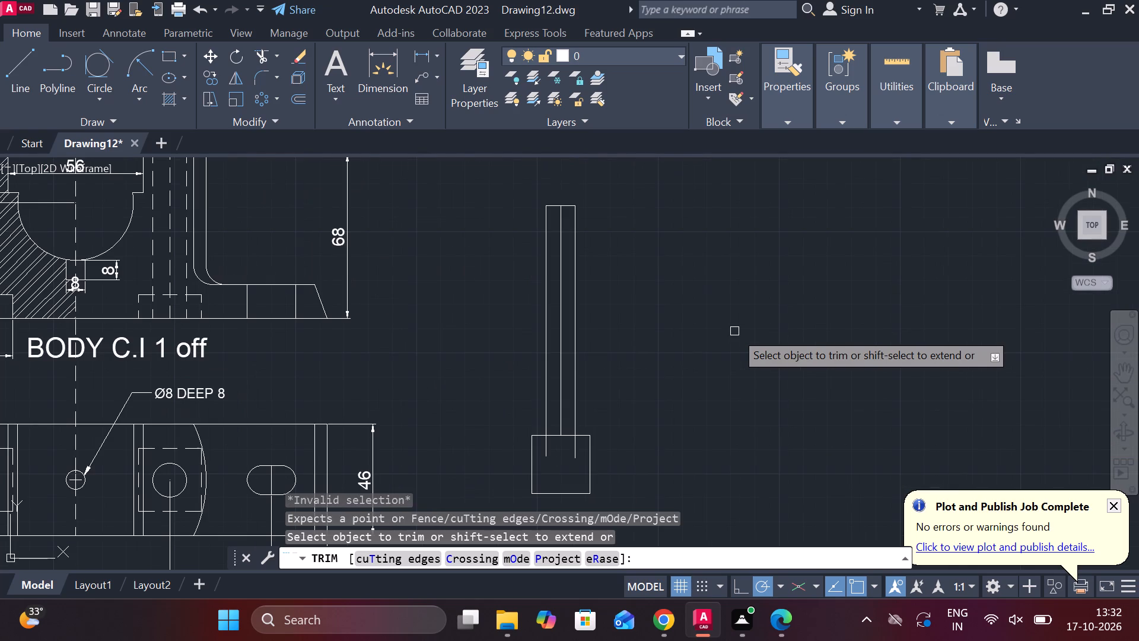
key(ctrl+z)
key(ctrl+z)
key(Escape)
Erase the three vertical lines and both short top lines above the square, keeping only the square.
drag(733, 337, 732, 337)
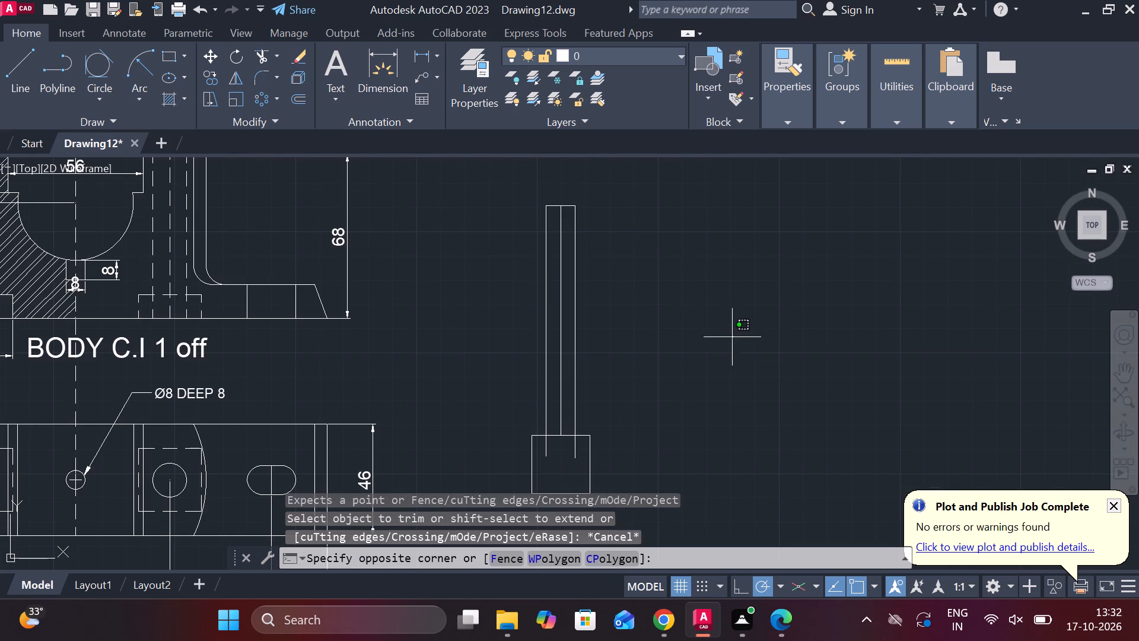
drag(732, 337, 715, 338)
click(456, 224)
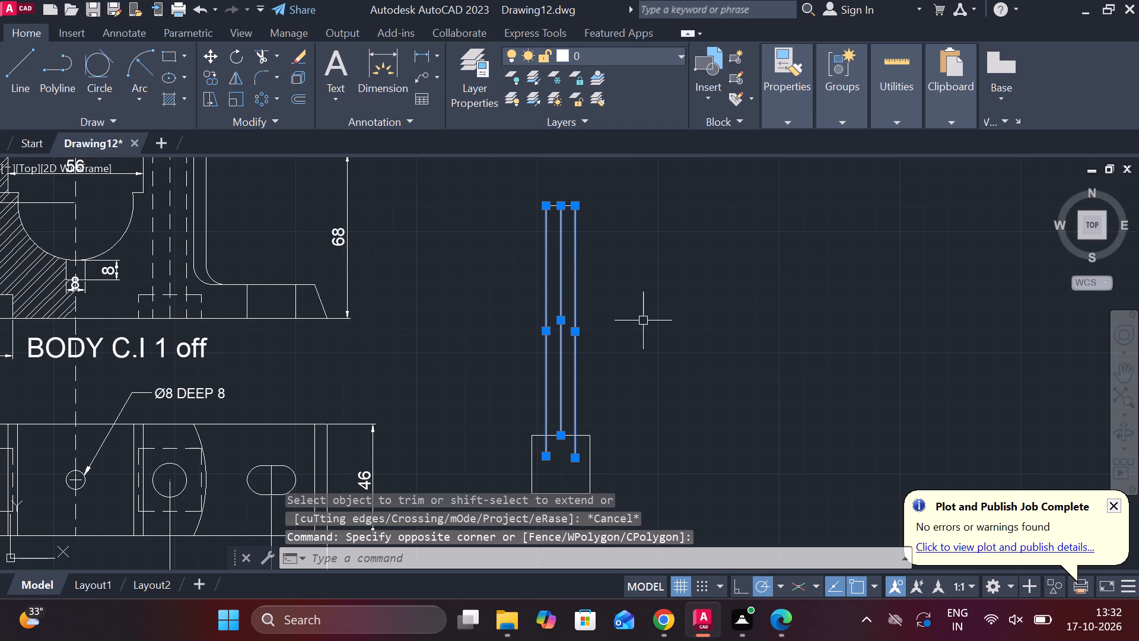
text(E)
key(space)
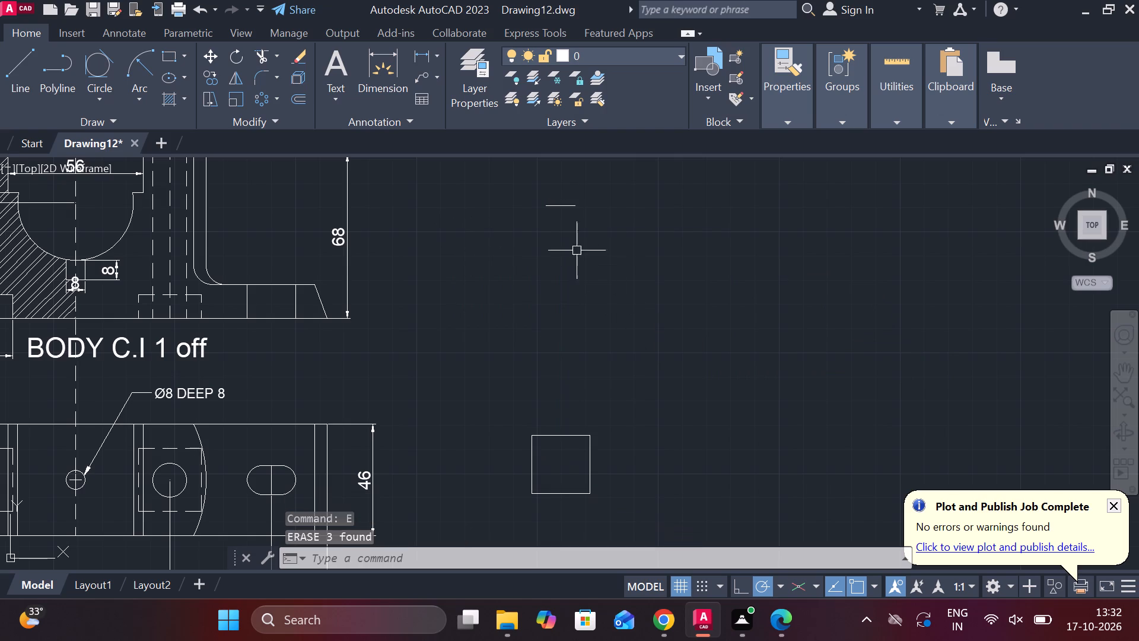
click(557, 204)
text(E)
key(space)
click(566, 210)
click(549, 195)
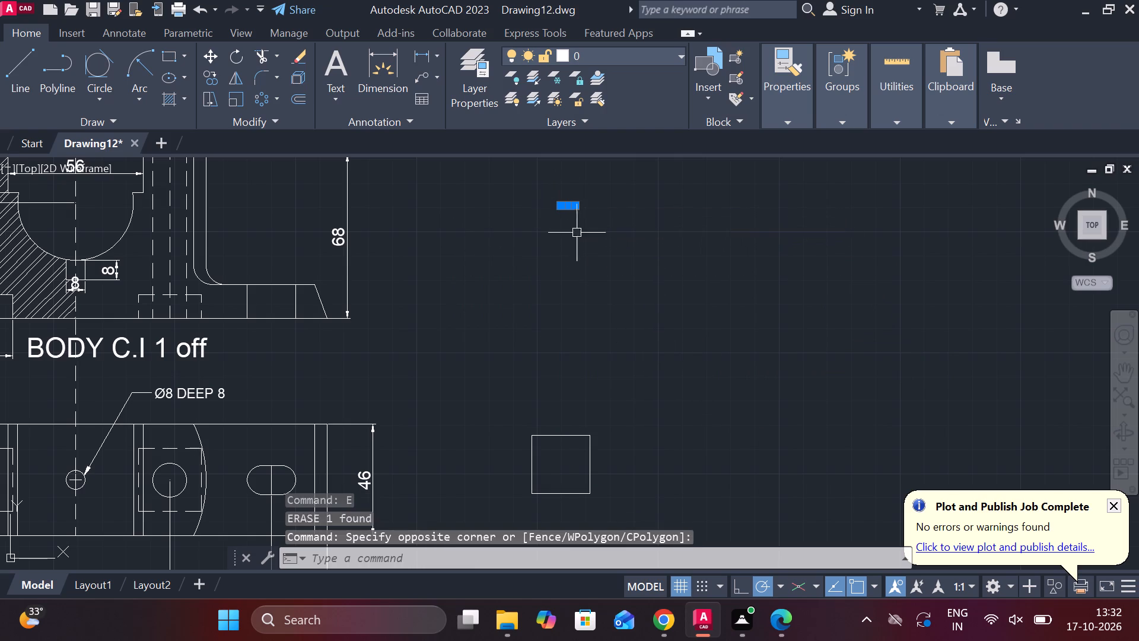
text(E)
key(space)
Draw a closed upright rectangle 12 wide and 95 high with lines, below the BRASSES label and above the square.
scroll(626, 297, down, 1)
middle_drag(631, 316, 609, 393)
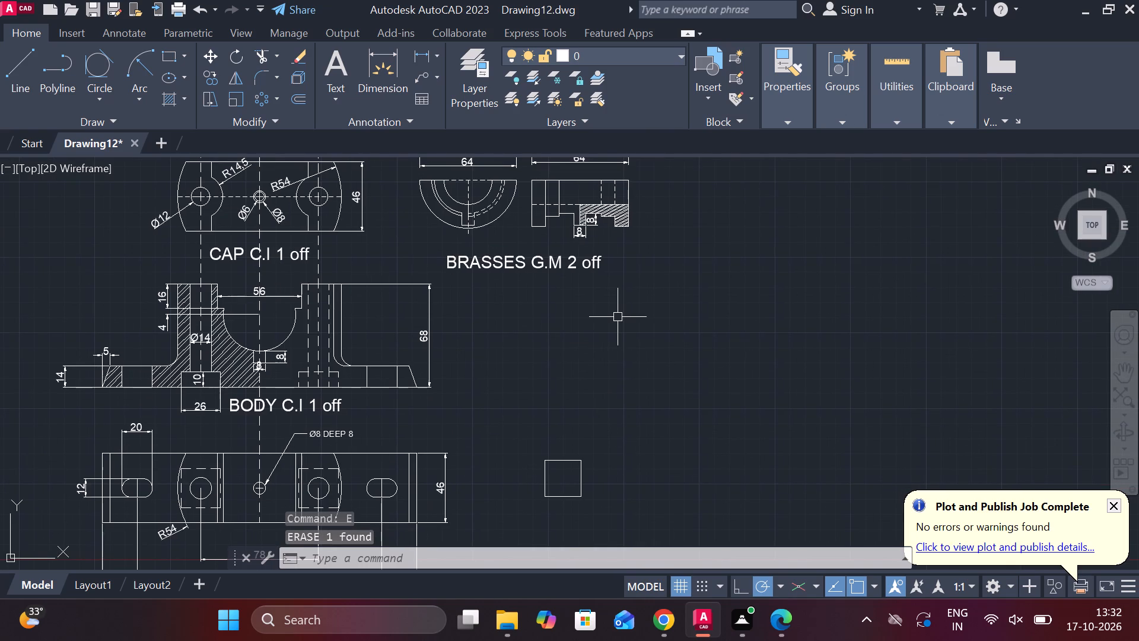
key(l)
key(Return)
click(565, 309)
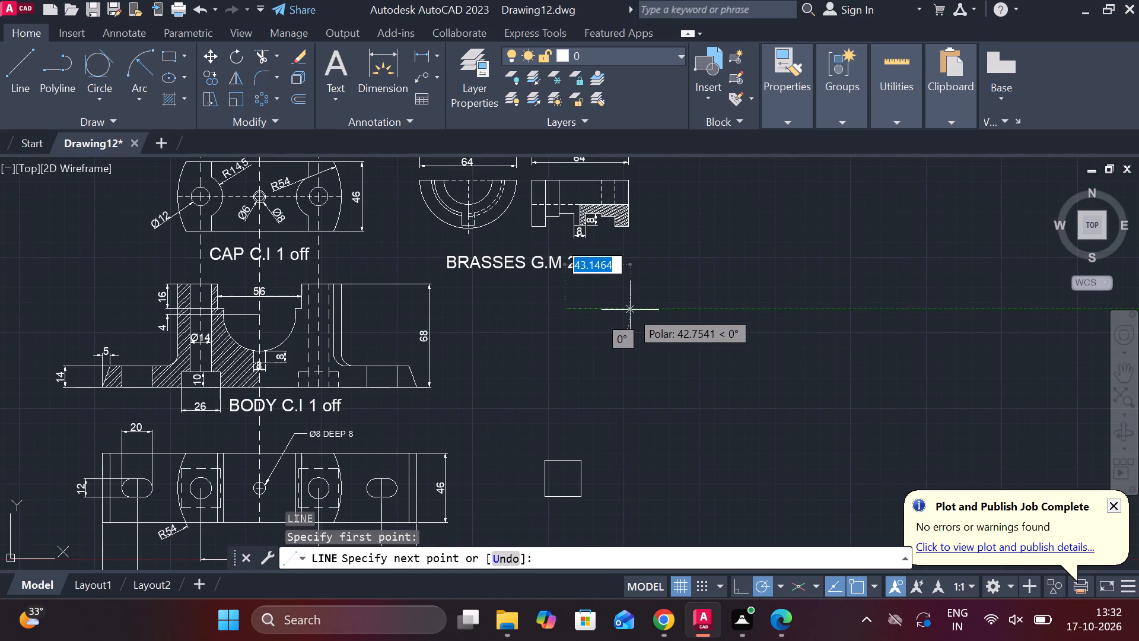
text(12)
key(space)
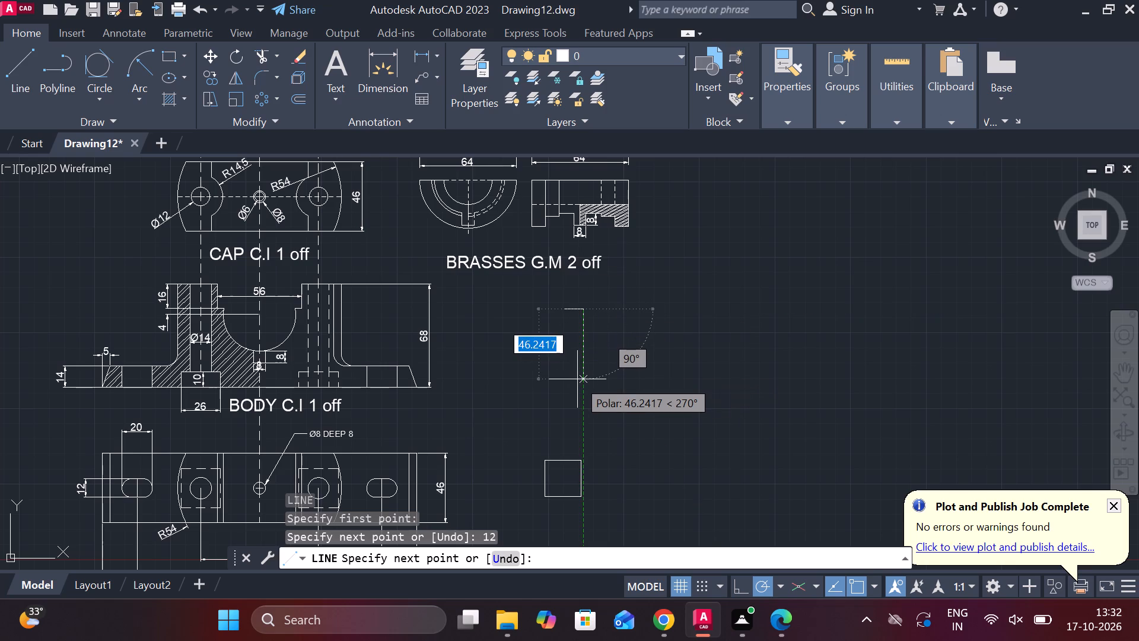
key(9)
text(5)
key(space)
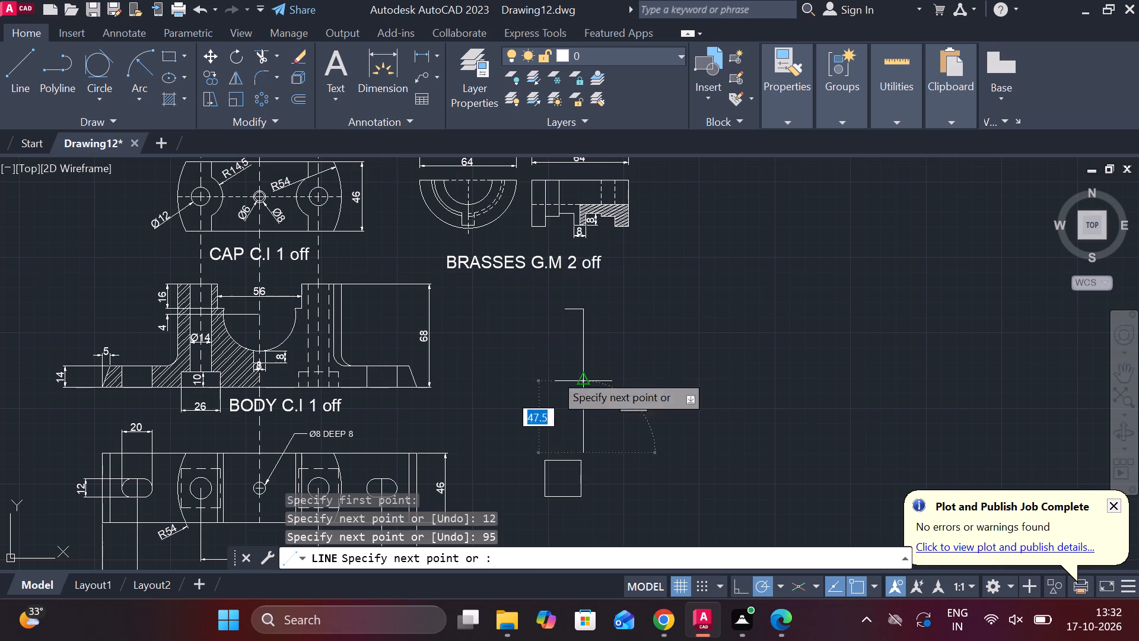
middle_drag(493, 421, 512, 429)
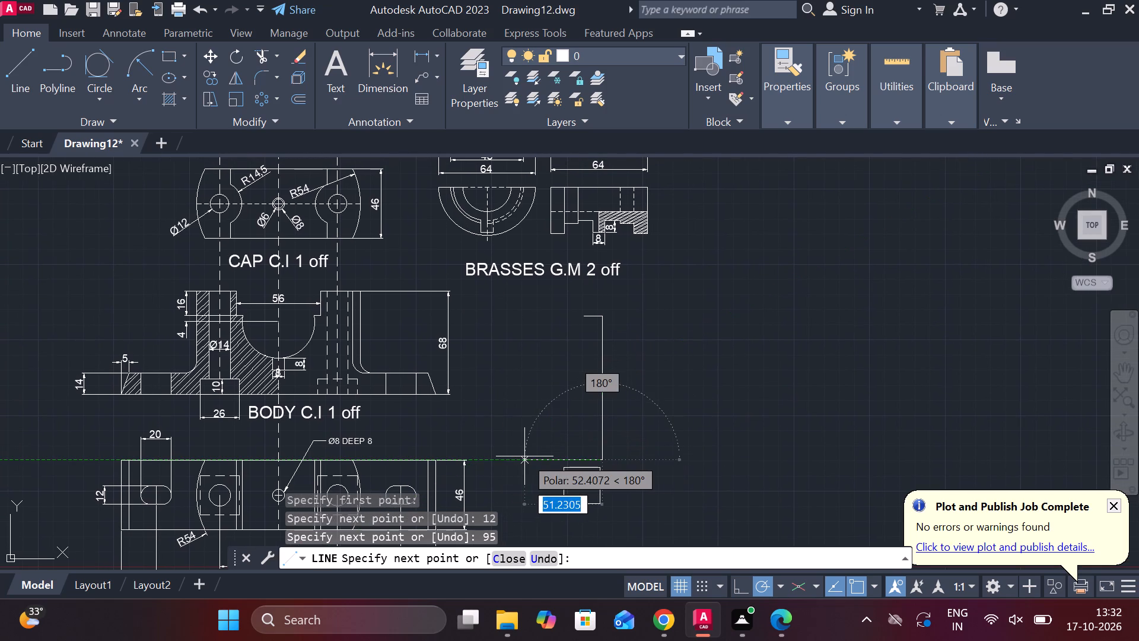
text(12)
key(space)
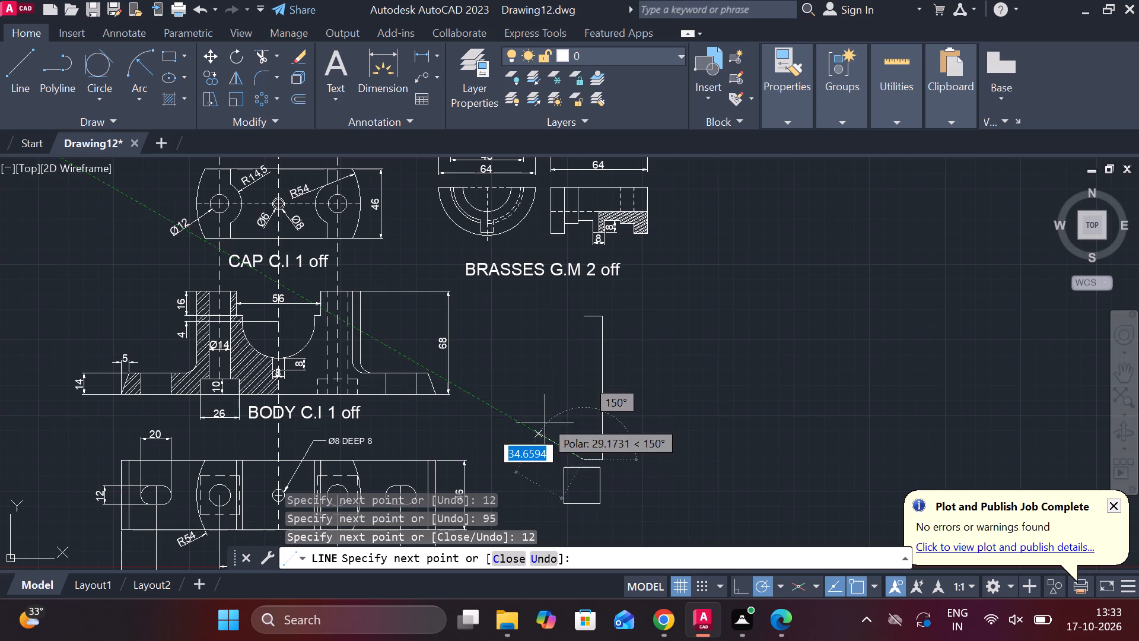
click(582, 311)
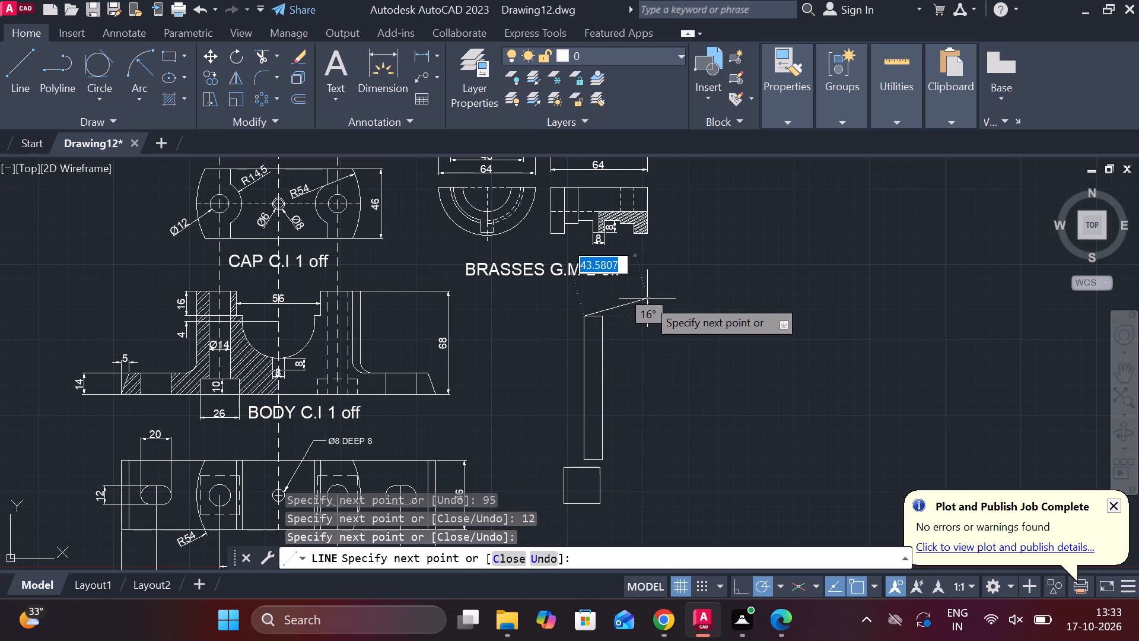
scroll(651, 309, up, 1)
middle_drag(648, 320, 618, 279)
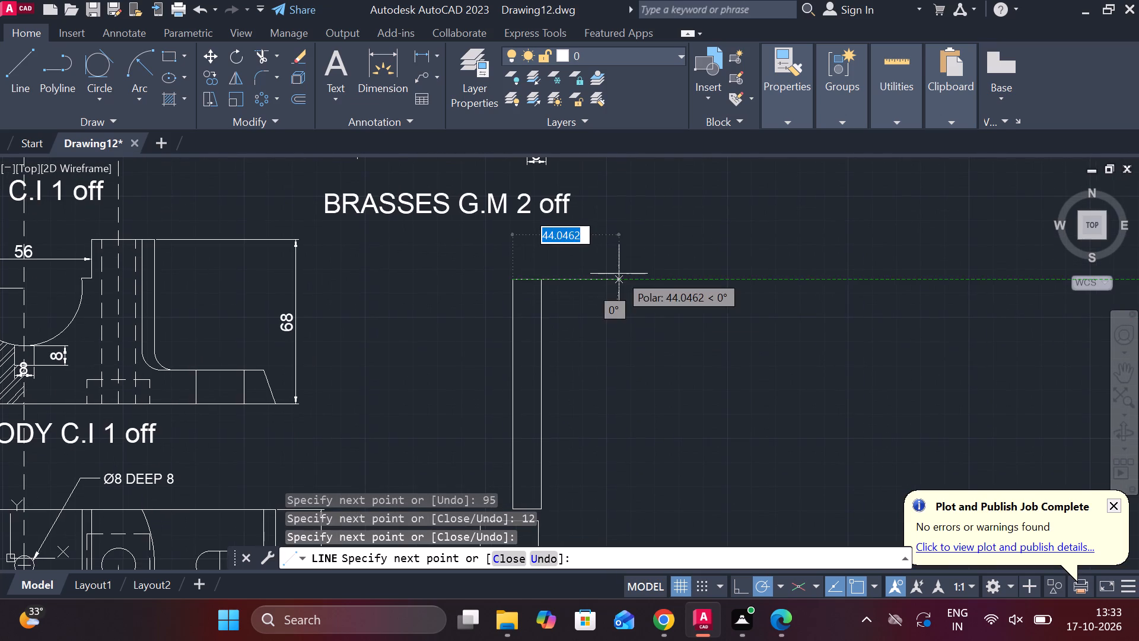
key(Escape)
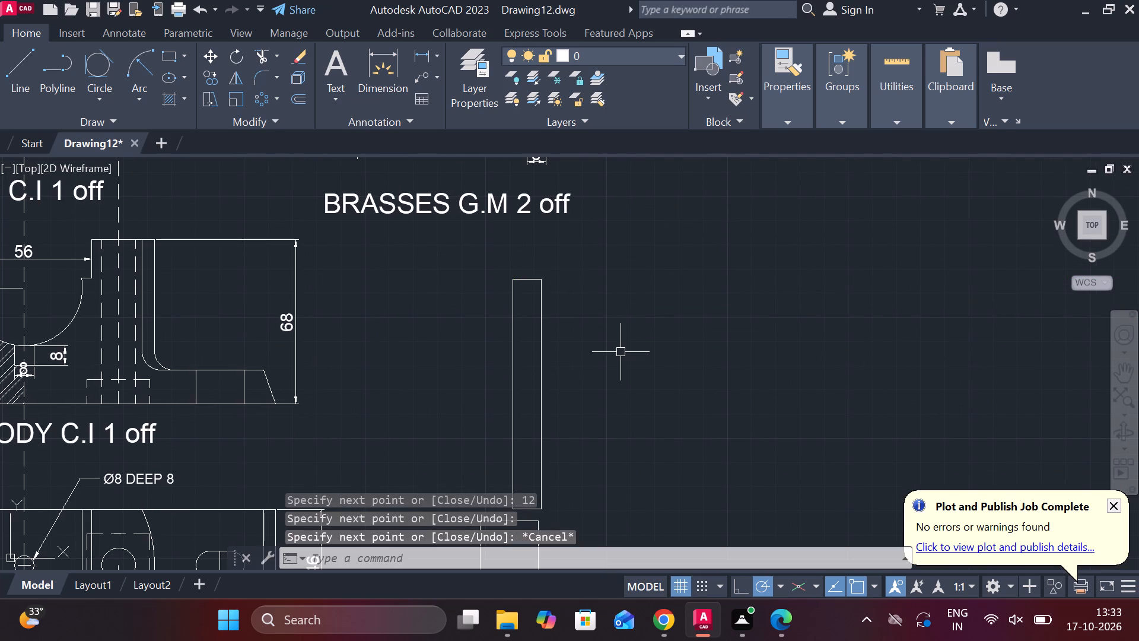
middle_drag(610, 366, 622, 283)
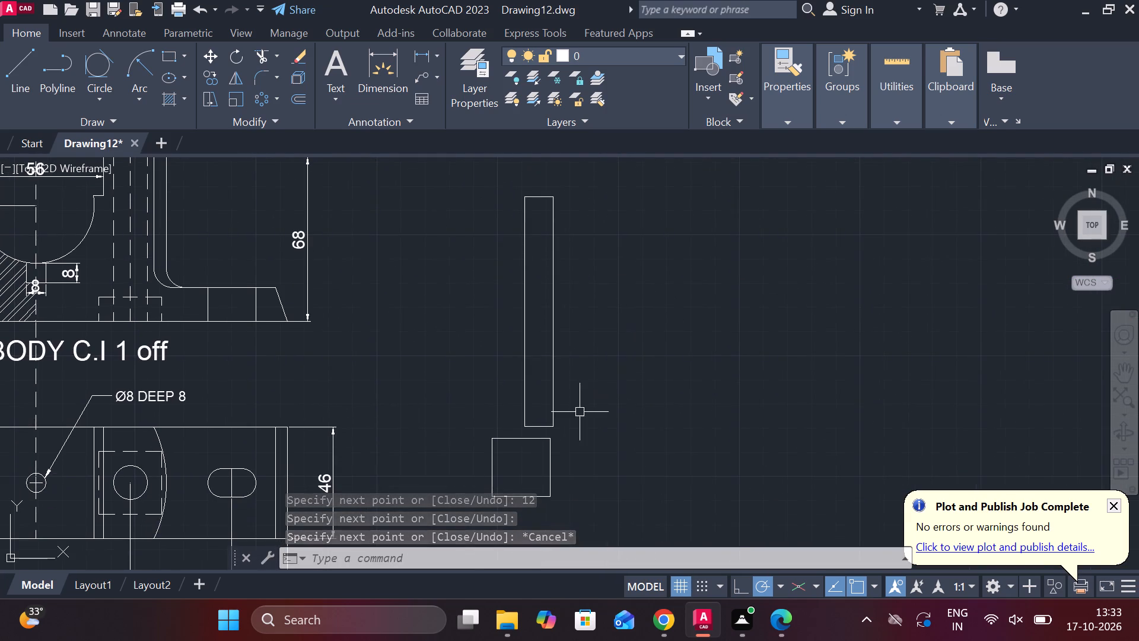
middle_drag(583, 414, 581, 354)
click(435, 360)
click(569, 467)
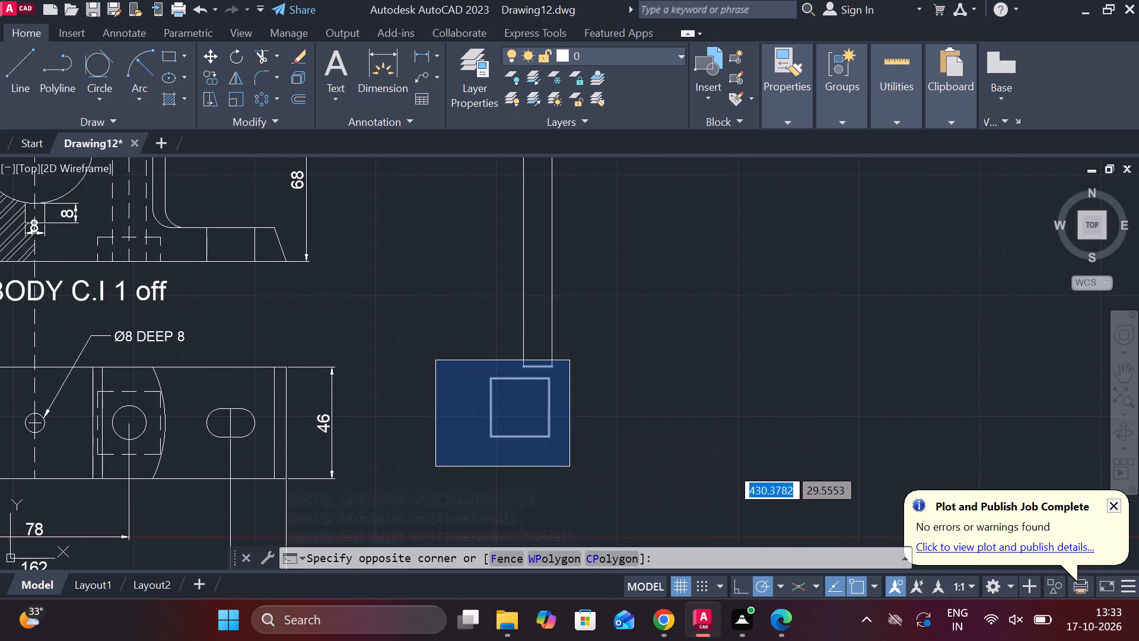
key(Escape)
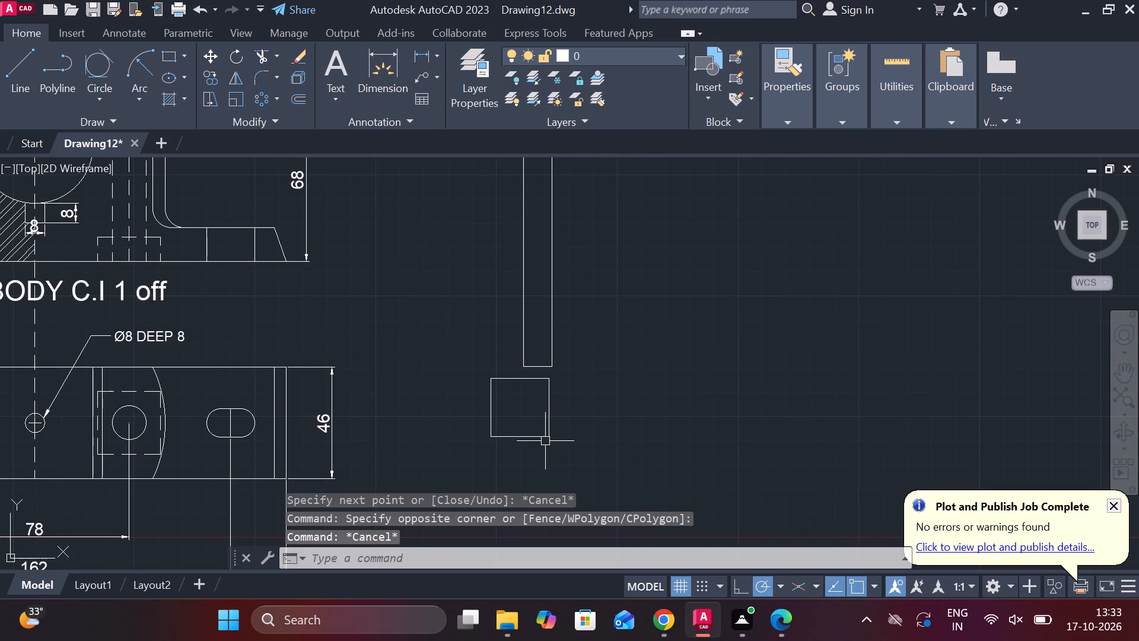
Move the square into the clear space to the right of the tall rectangle.
click(544, 437)
key(m)
key(Return)
click(518, 415)
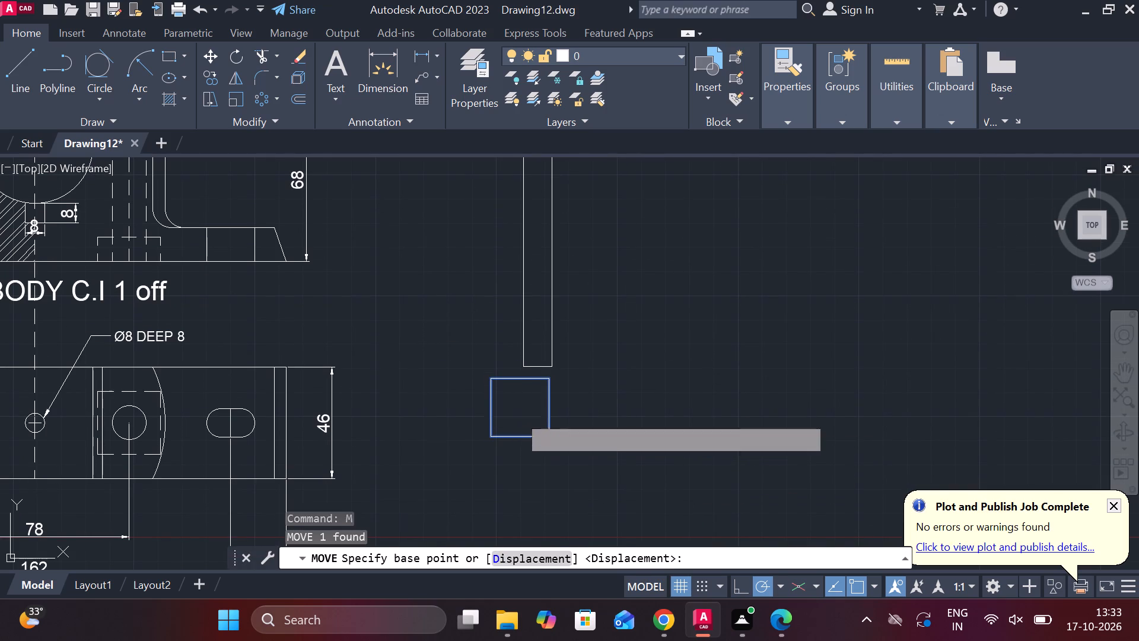
click(701, 379)
scroll(594, 364, up, 1)
middle_drag(603, 366, 631, 389)
key(Escape)
Draw a 24 by 8 head centred under the tall rectangle, starting at its bottom midpoint and ending at its lower right corner.
key(l)
key(Return)
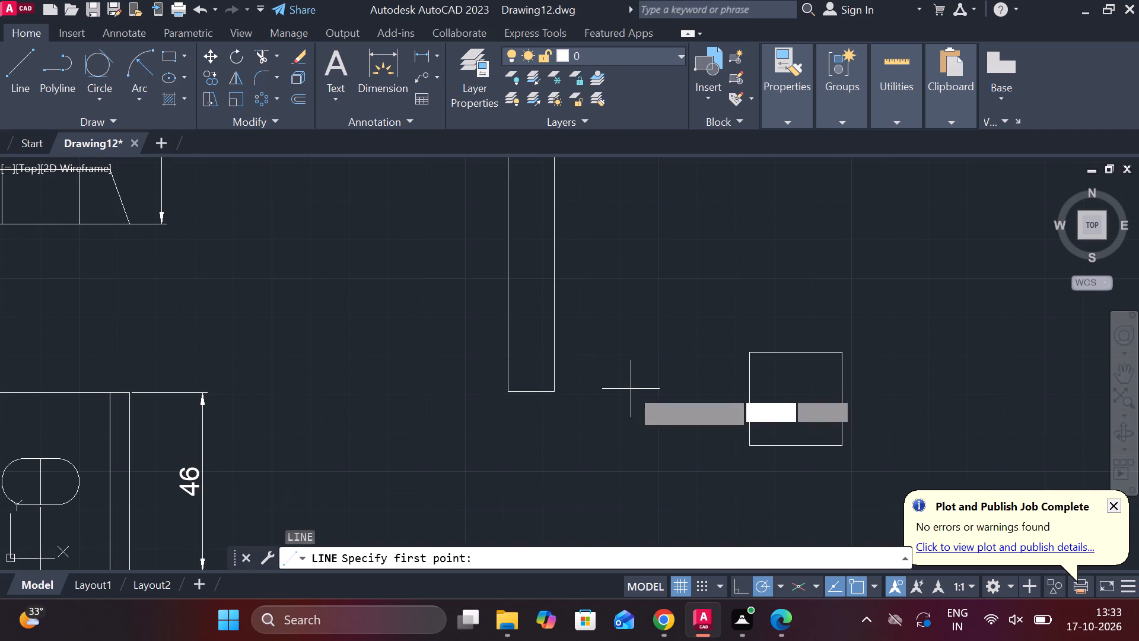
click(531, 391)
text(12)
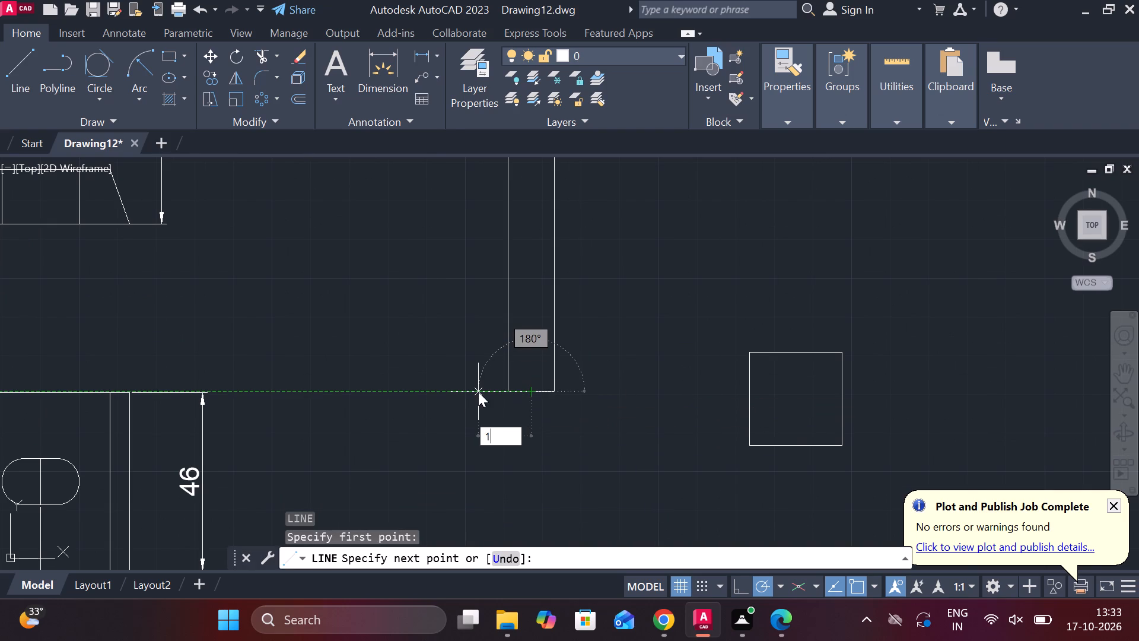
key(space)
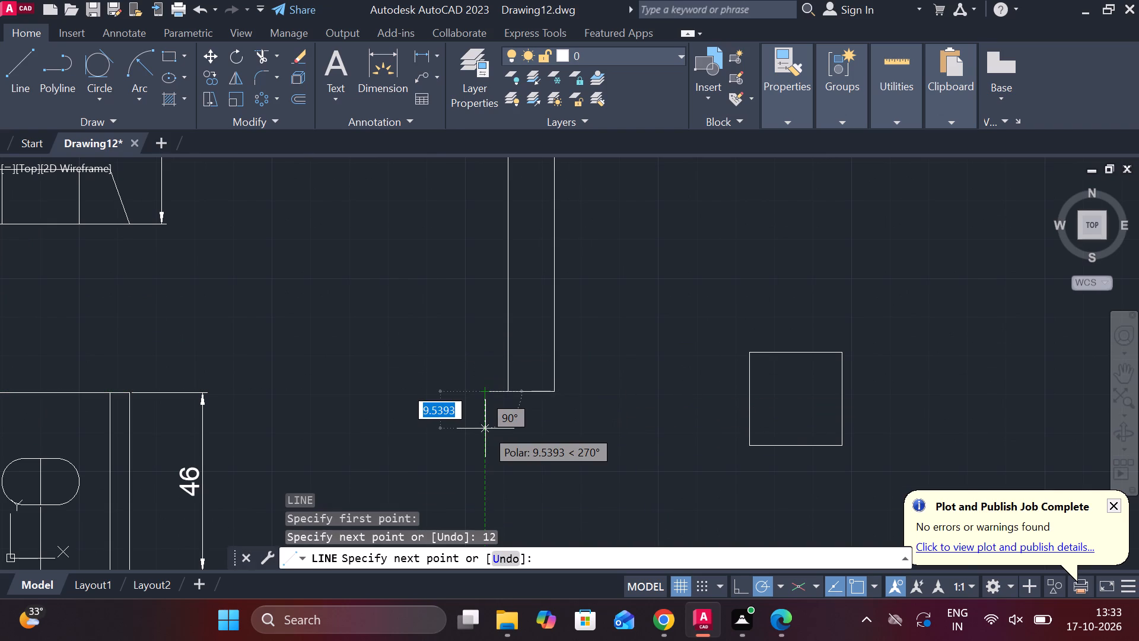
text(8)
key(space)
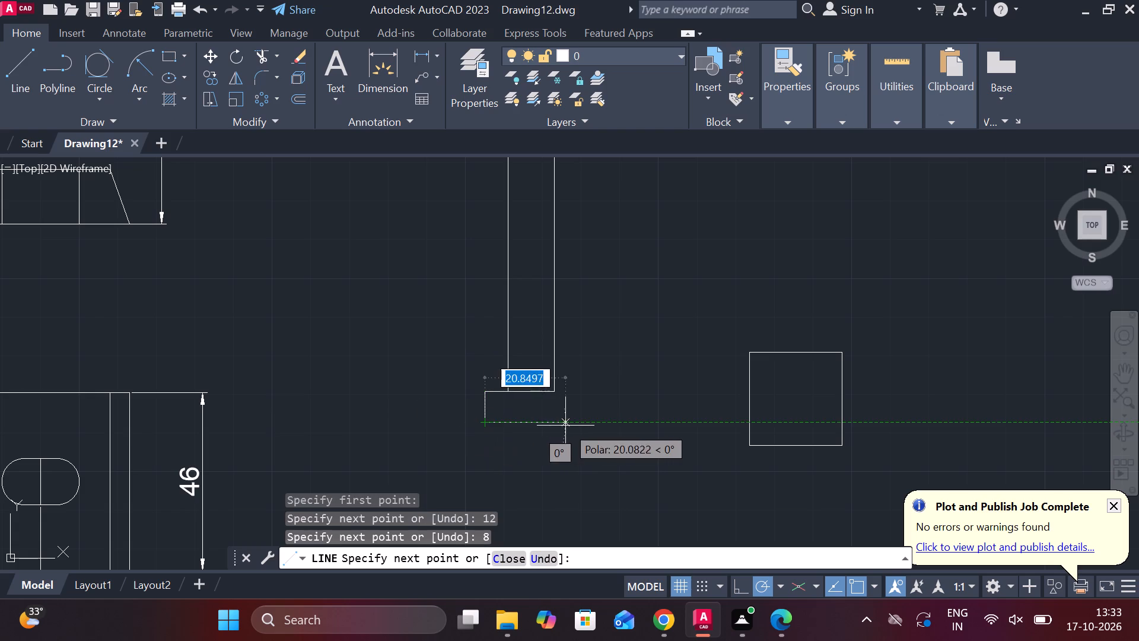
text(24)
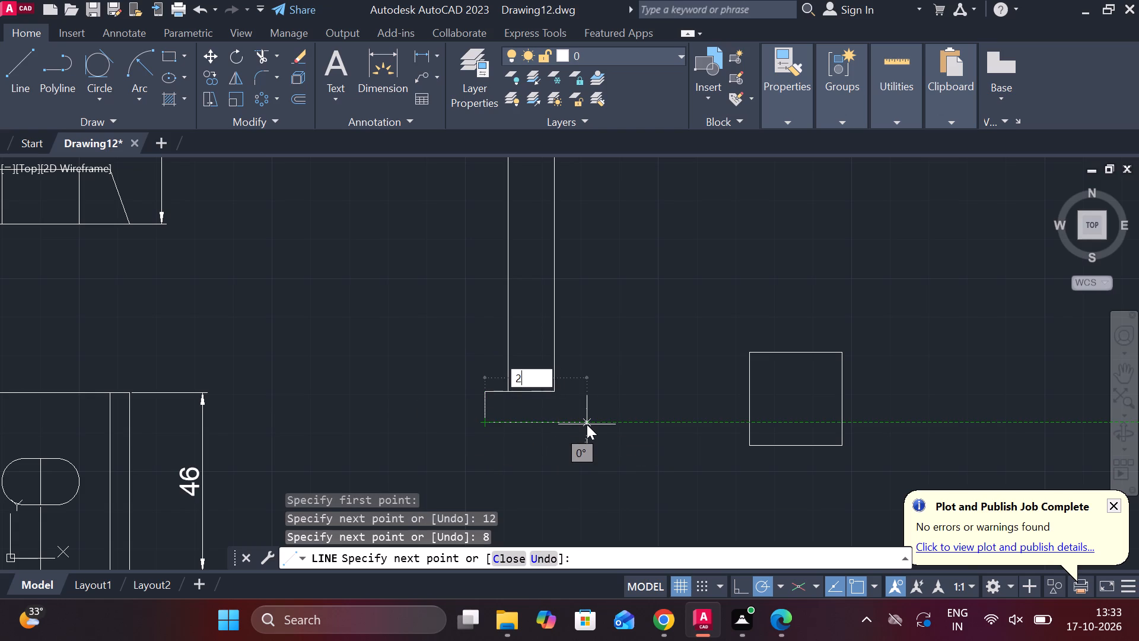
key(space)
text(8)
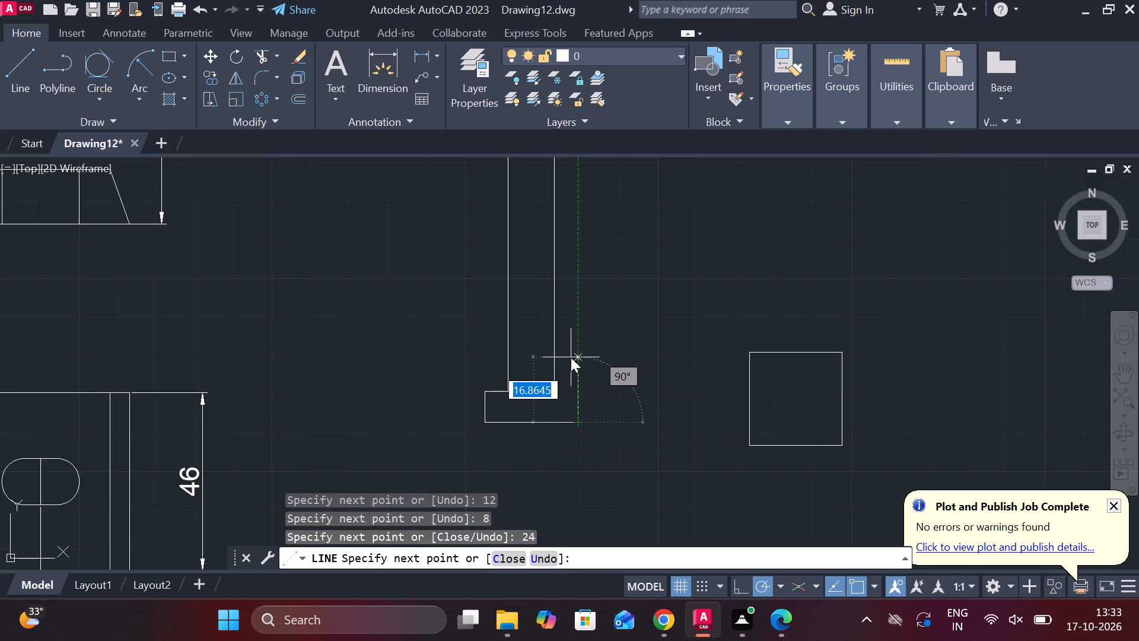
key(space)
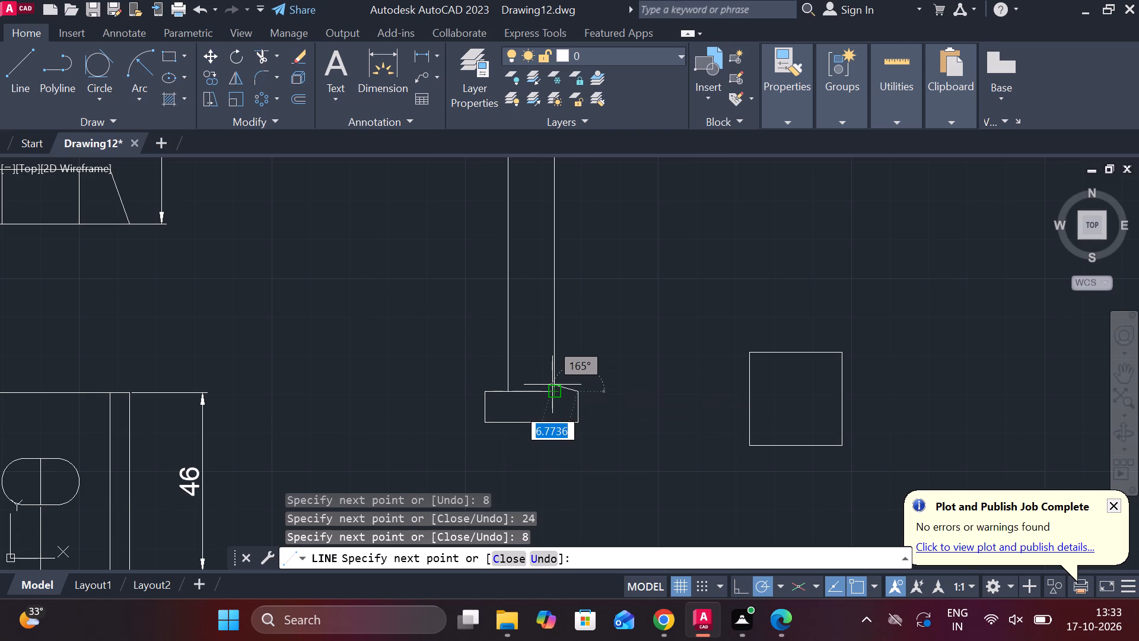
scroll(552, 385, up, 3)
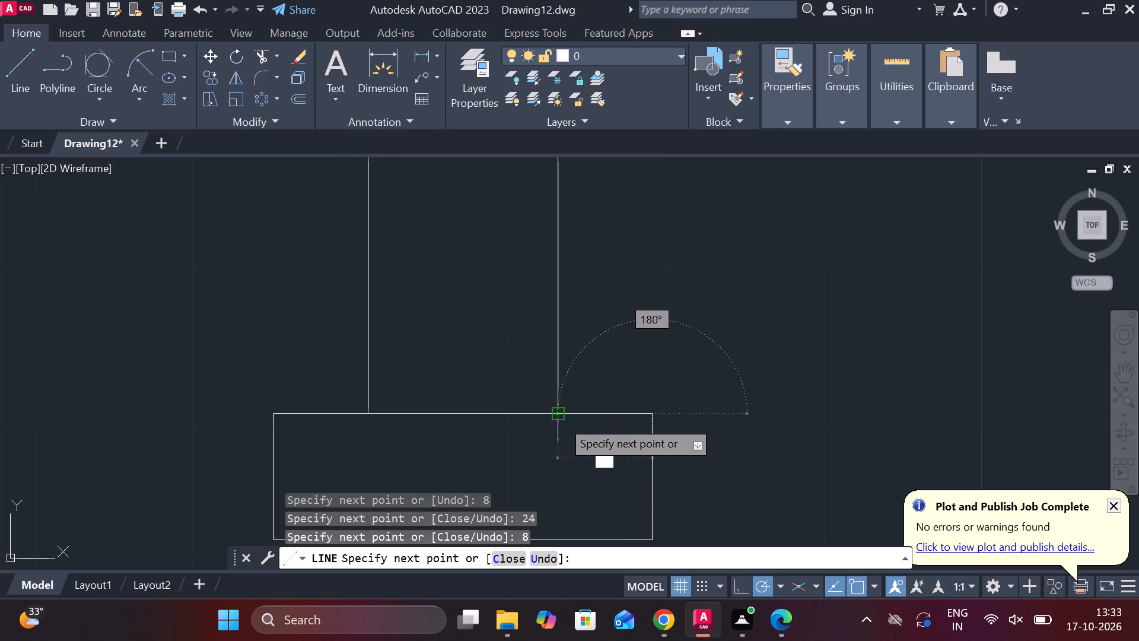
click(559, 419)
scroll(704, 370, down, 1)
key(Escape)
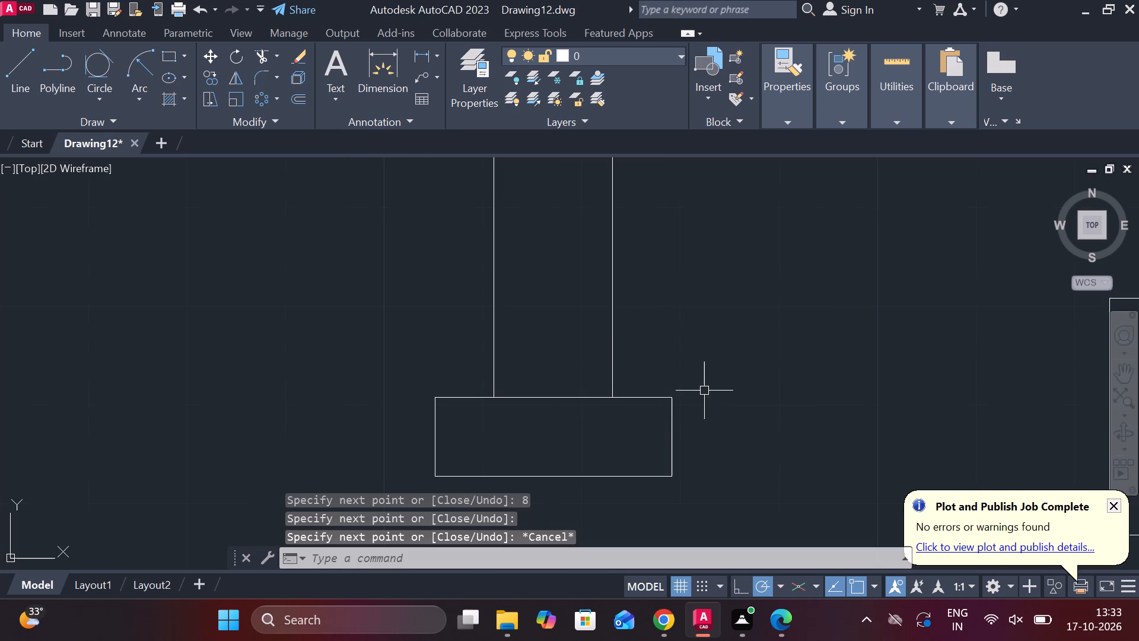
Trim the head's top line between the two shank sides.
text(TR)
key(space)
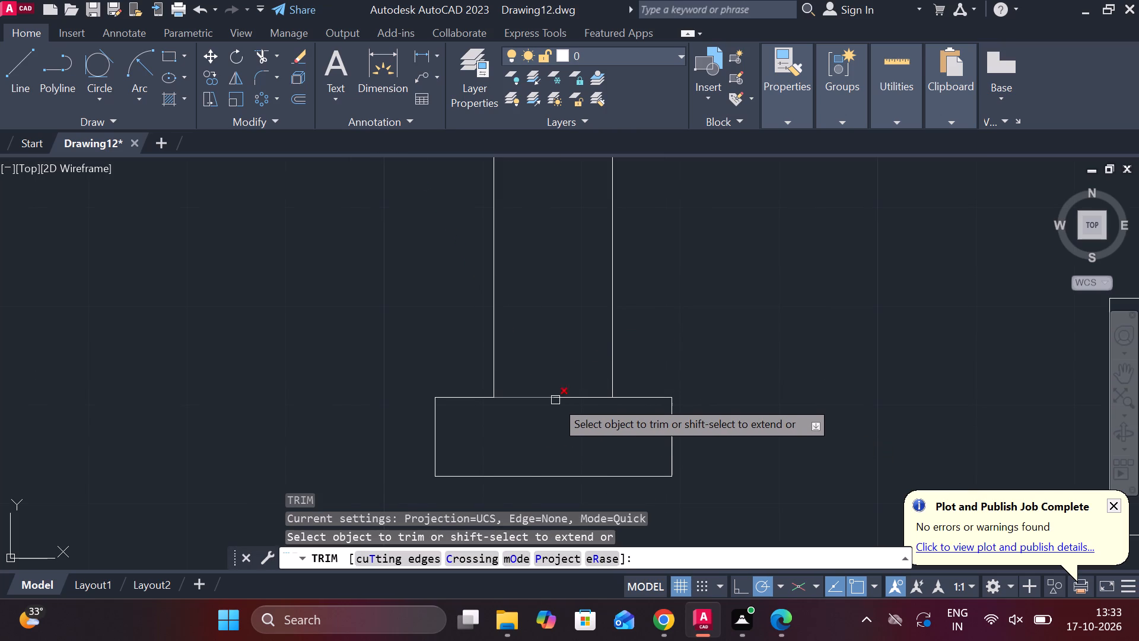
click(555, 400)
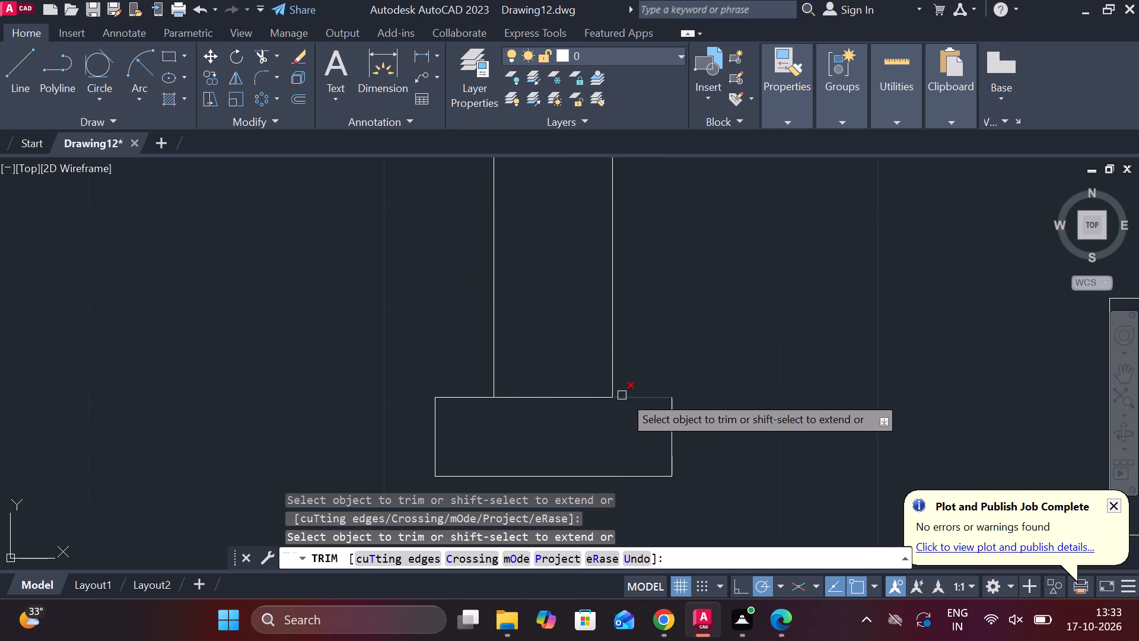
scroll(670, 399, down, 2)
middle_drag(686, 354, 680, 377)
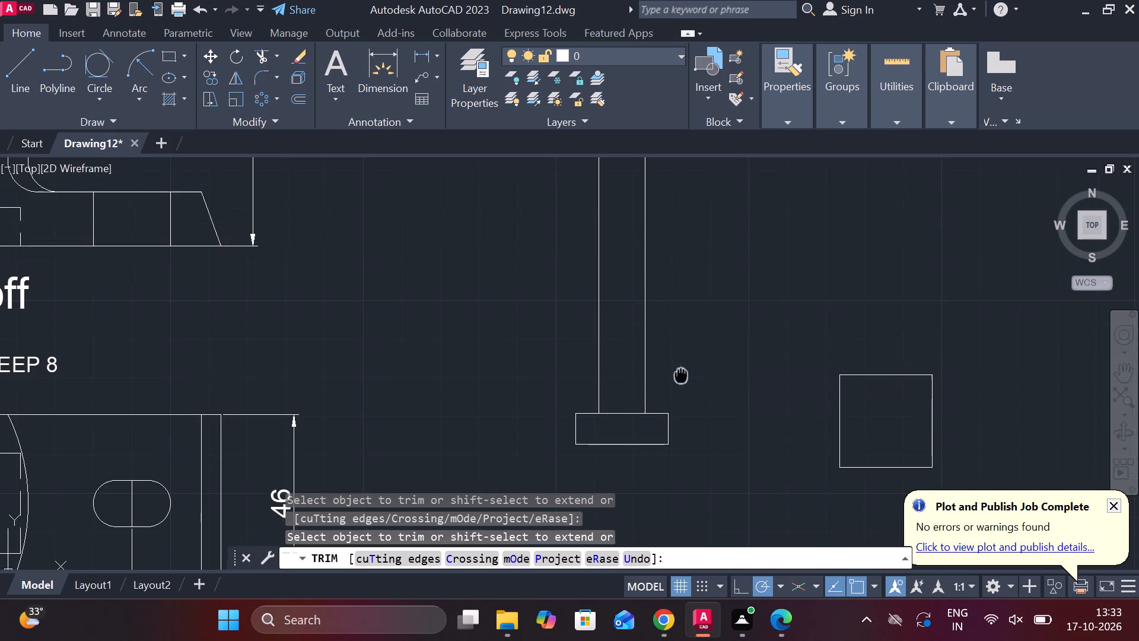
middle_drag(680, 377, 679, 377)
middle_drag(700, 424, 693, 358)
scroll(687, 369, up, 1)
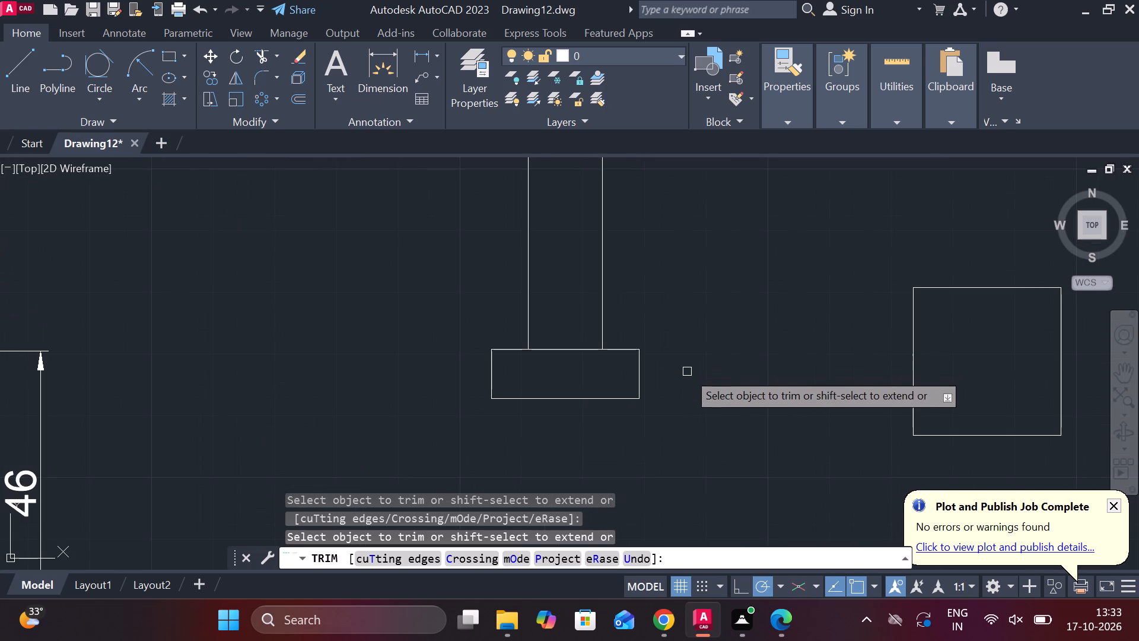
scroll(625, 385, up, 1)
key(Escape)
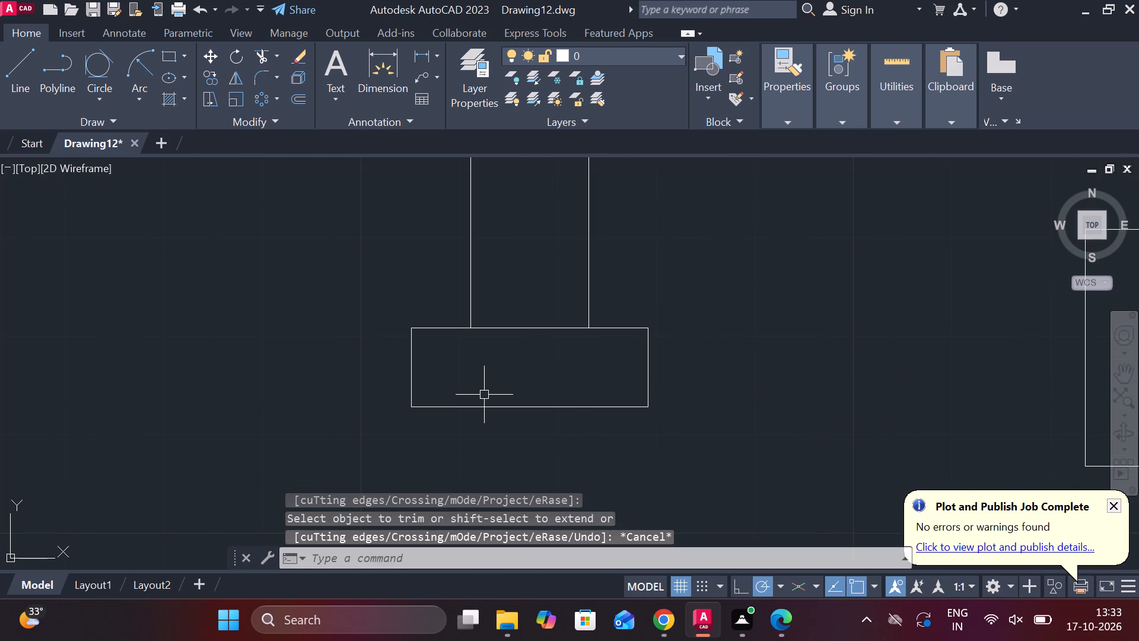
Fillet both bottom corners of the head with radius 2.
text(F R)
key(space)
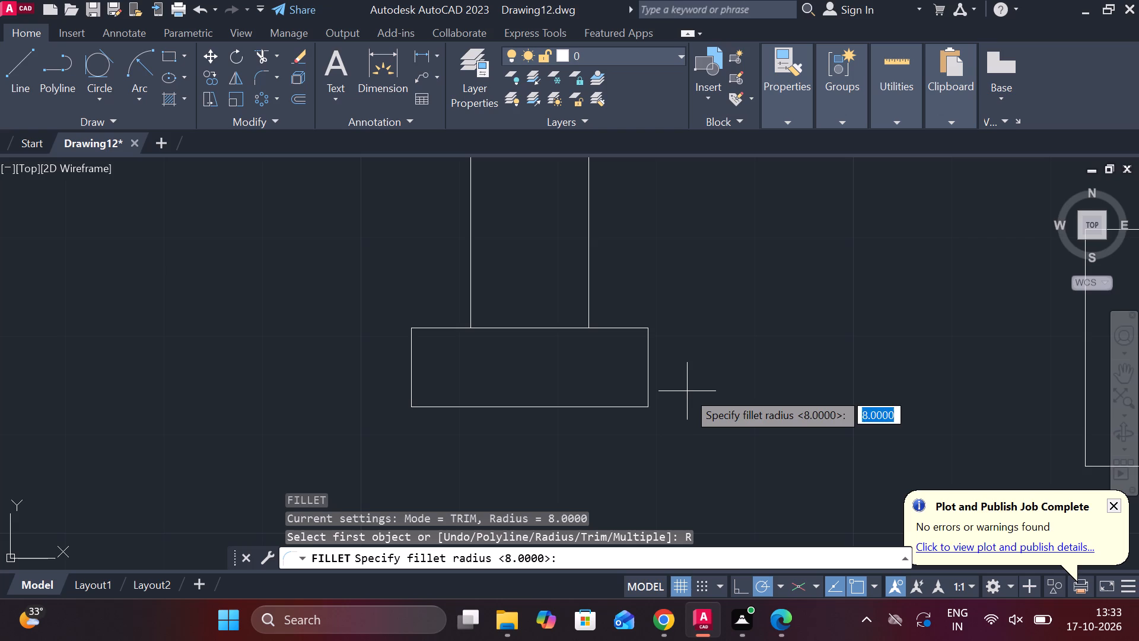
text(2)
key(space)
click(412, 385)
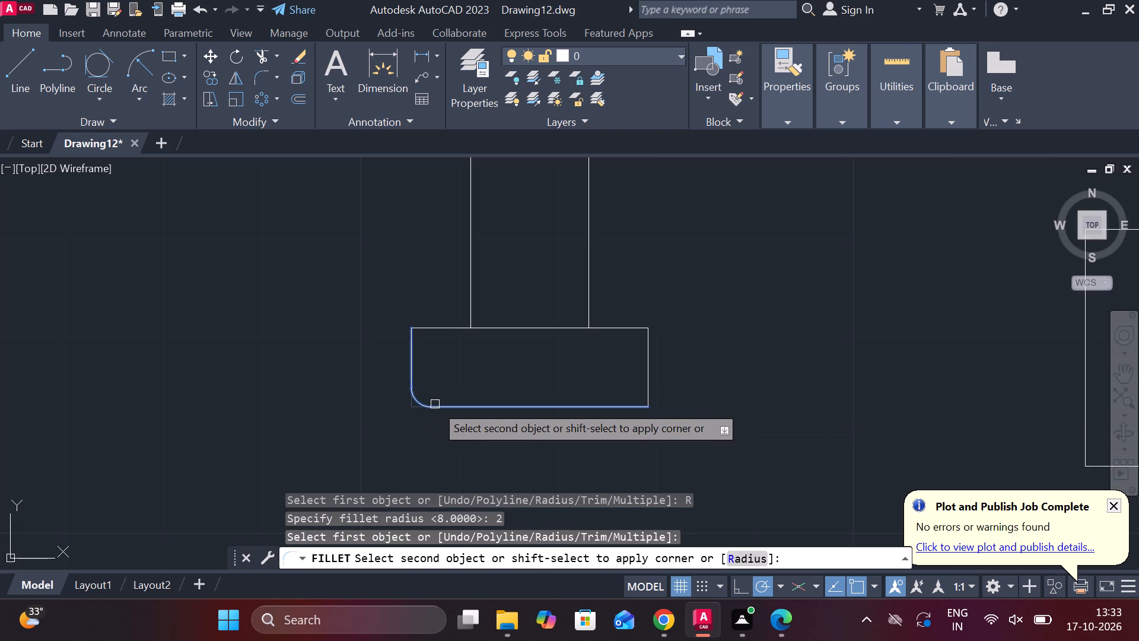
click(435, 404)
key(space)
click(607, 411)
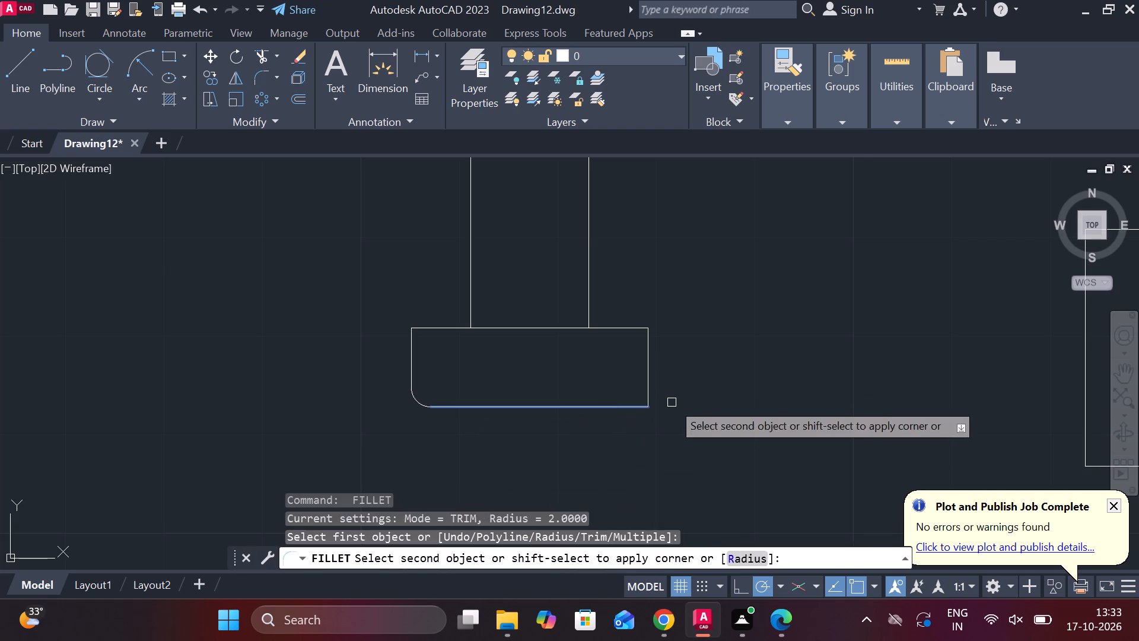
click(648, 395)
key(Escape)
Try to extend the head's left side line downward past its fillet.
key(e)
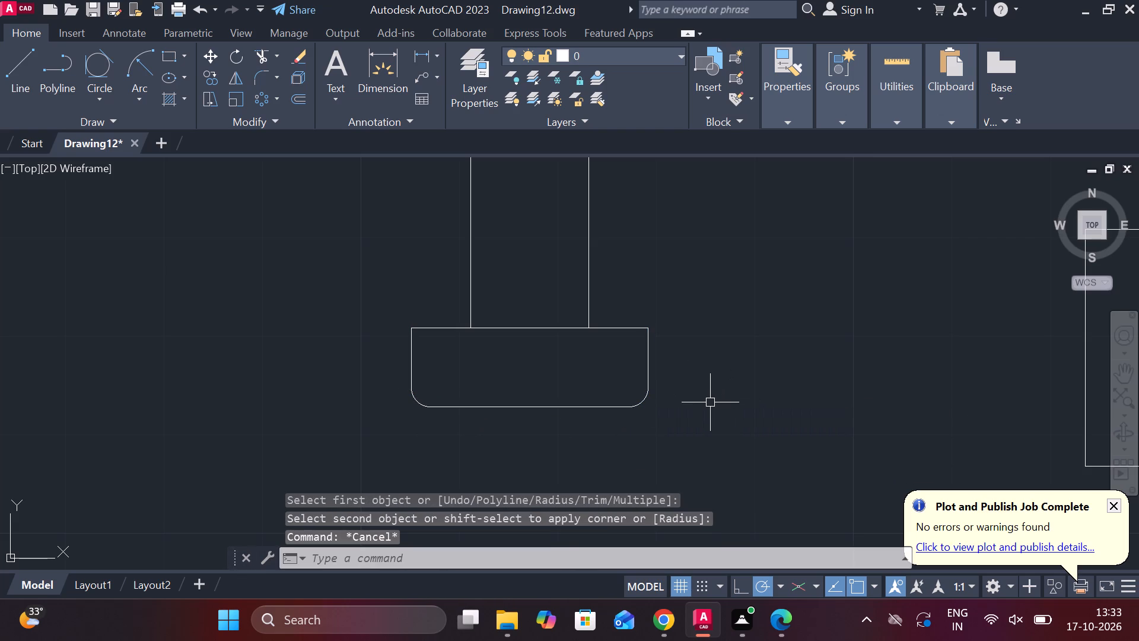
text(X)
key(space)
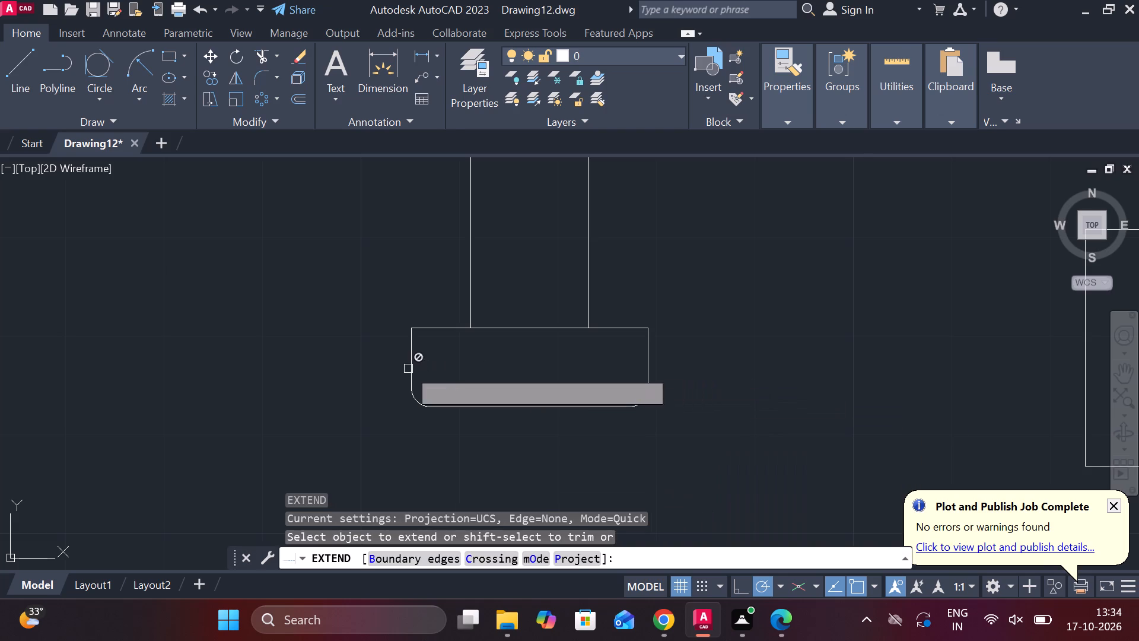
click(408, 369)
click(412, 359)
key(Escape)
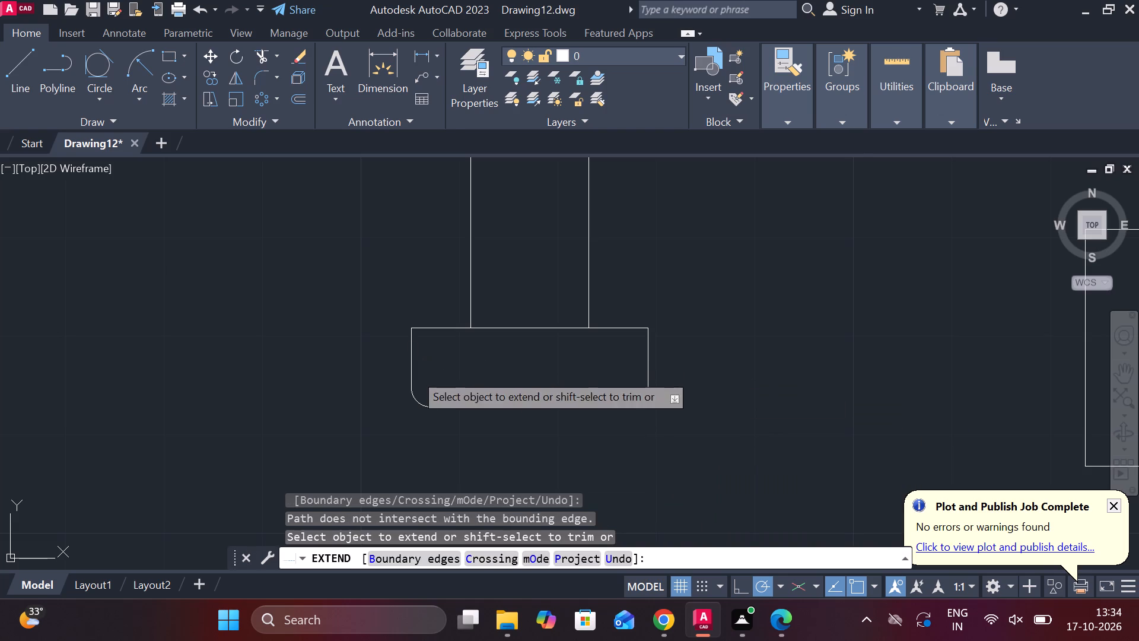
Stretch the lower ends of the head's two side lines straight down about 4.5 units, past the corner fillets.
click(408, 371)
click(414, 385)
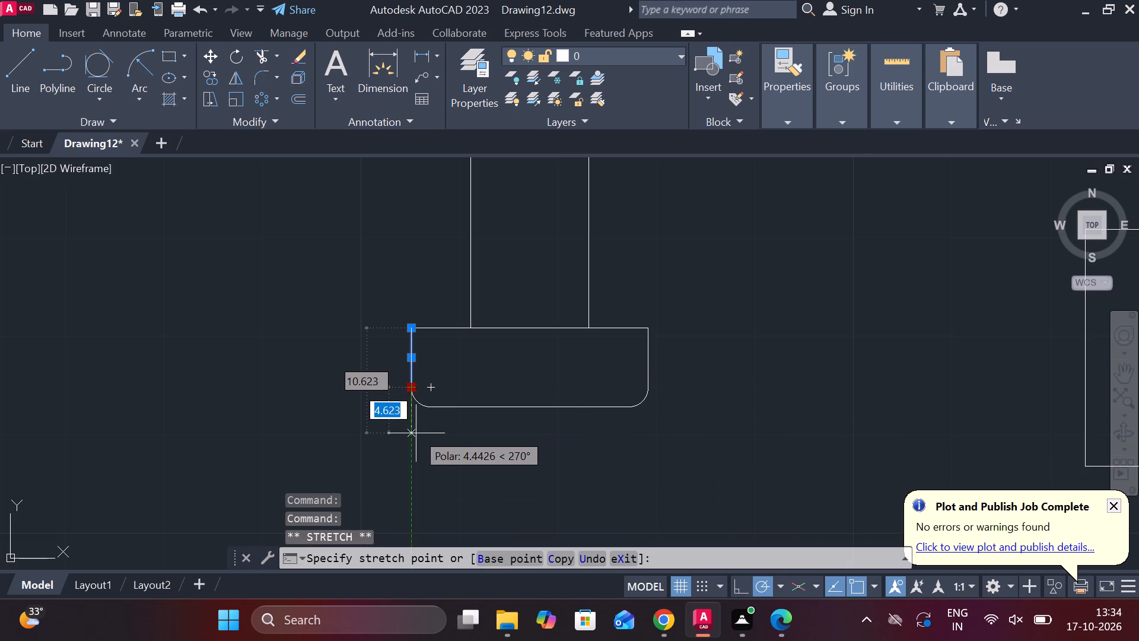
click(416, 433)
key(Escape)
click(645, 353)
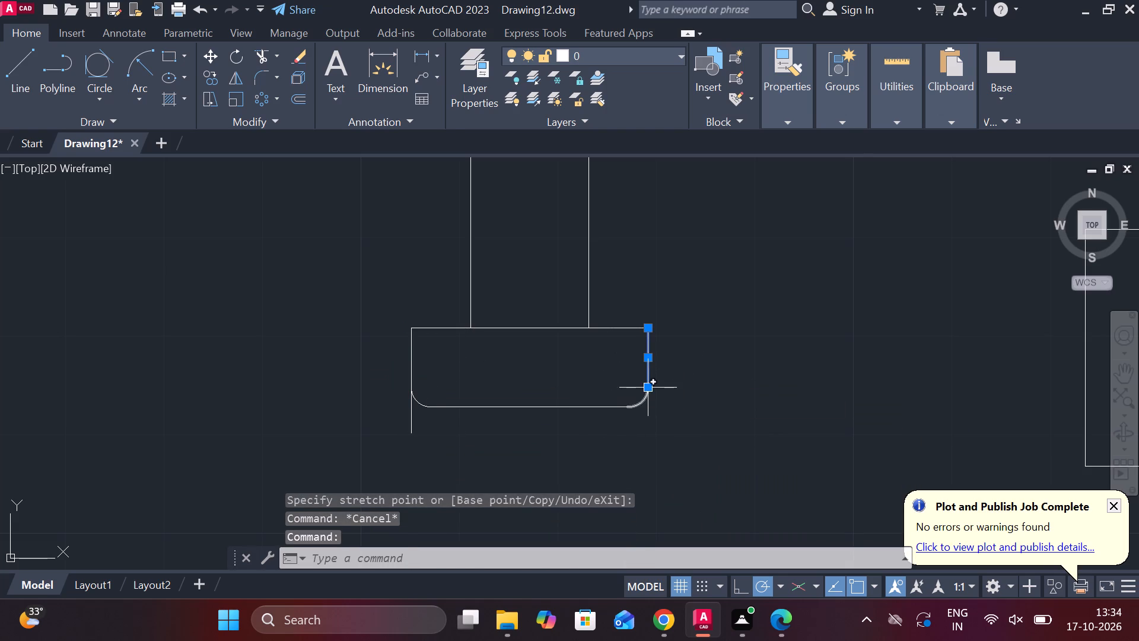
click(645, 392)
click(654, 430)
key(Escape)
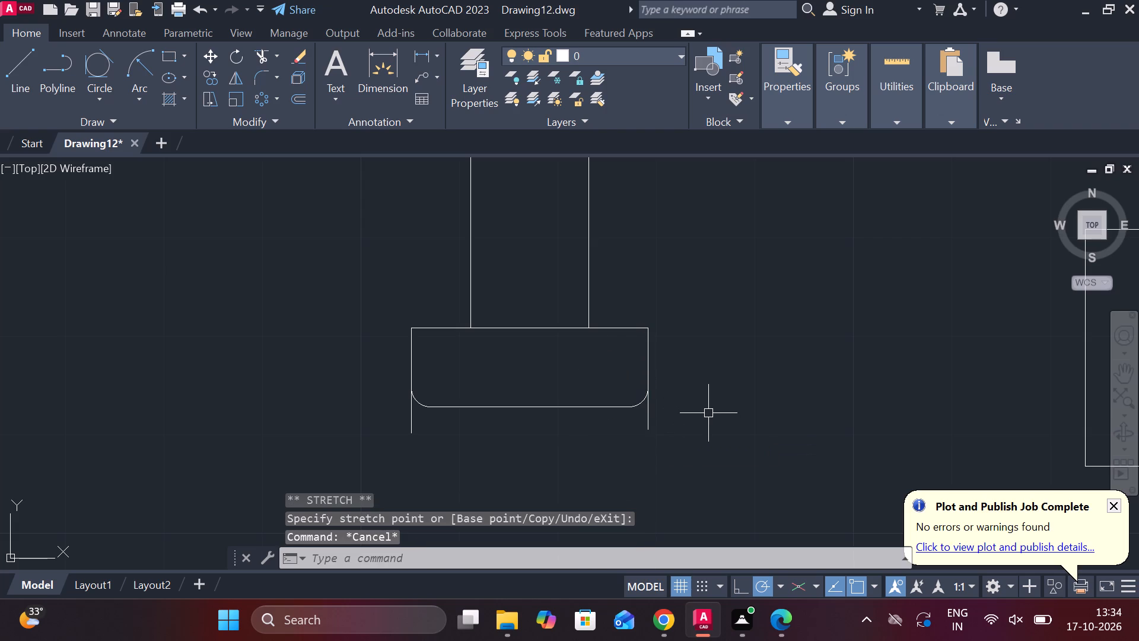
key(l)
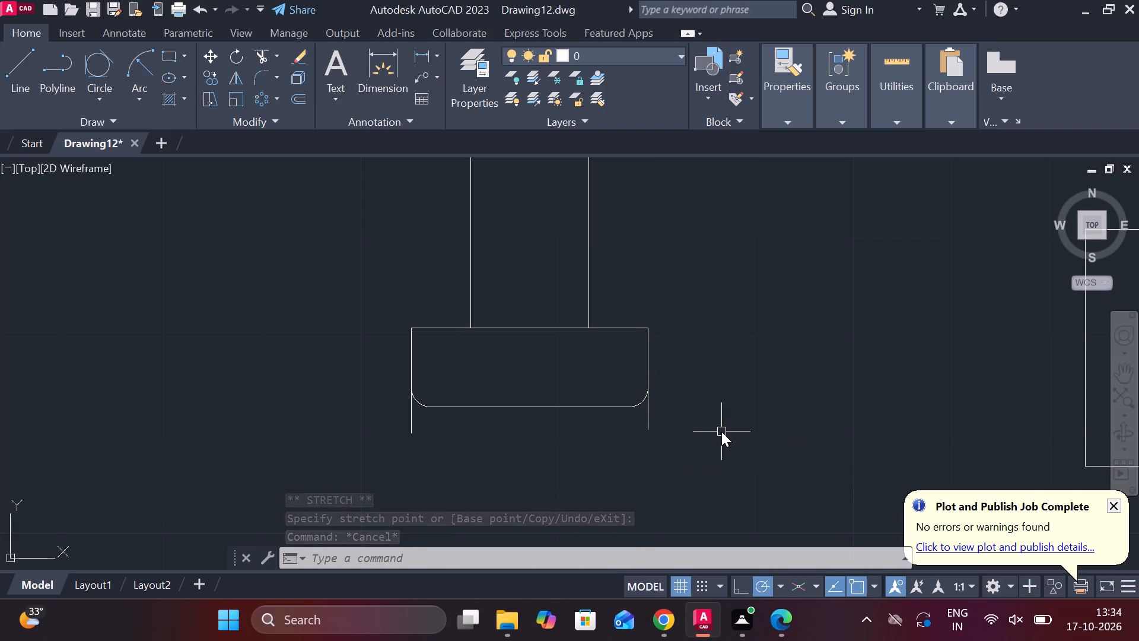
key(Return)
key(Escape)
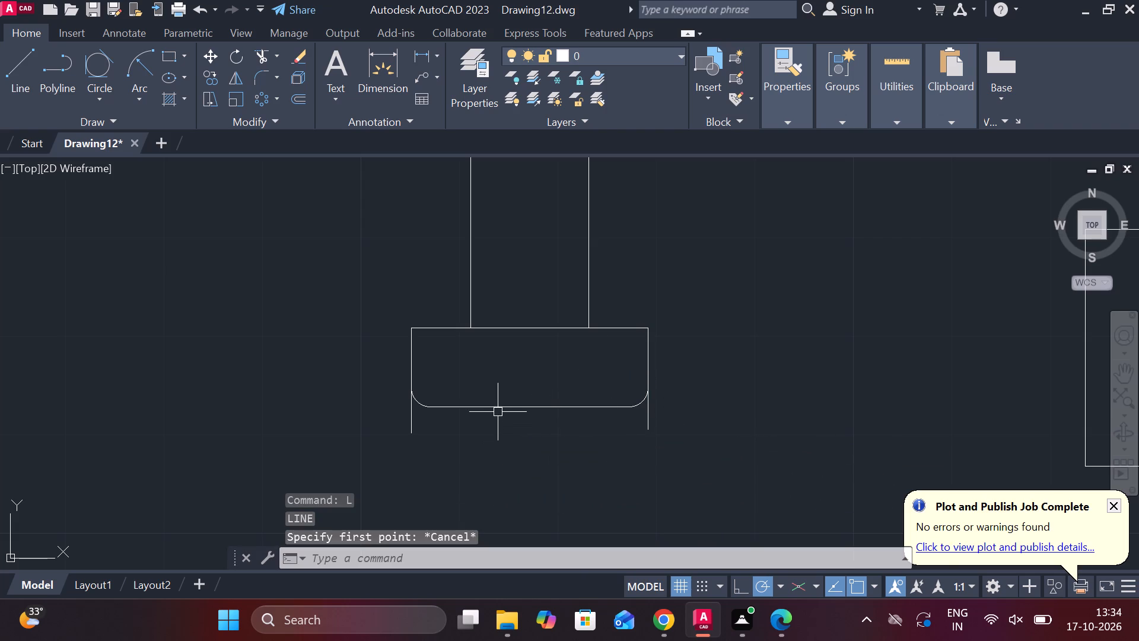
Stretch both ends of the head's bottom line horizontally outward, past the left and right side lines.
click(497, 410)
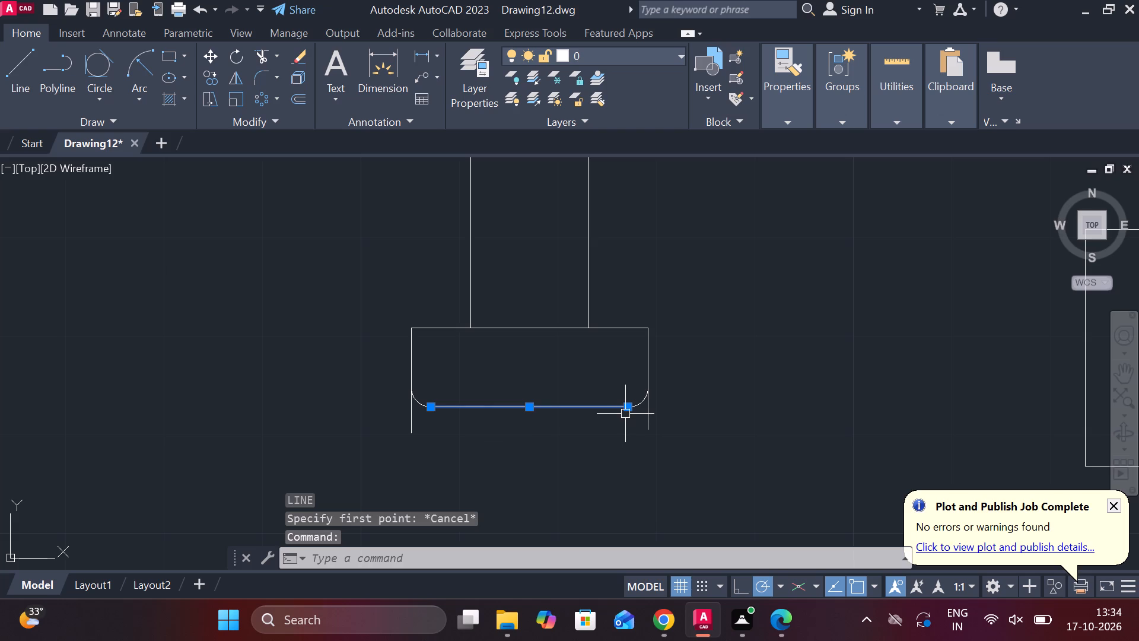
click(629, 405)
click(710, 404)
key(Escape)
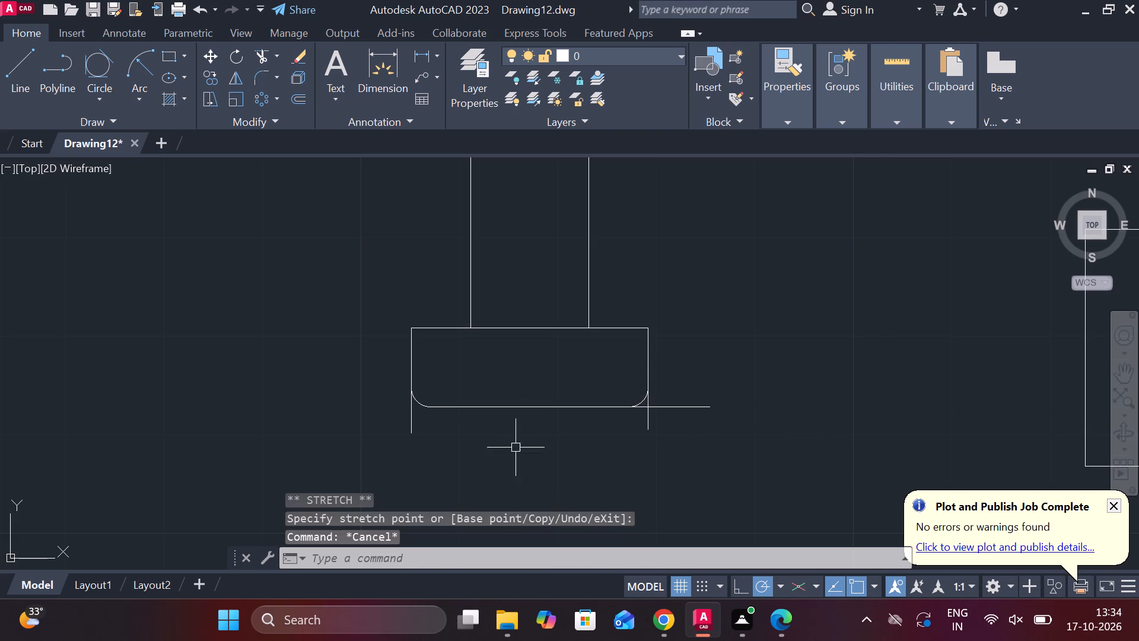
click(468, 412)
click(458, 409)
click(456, 404)
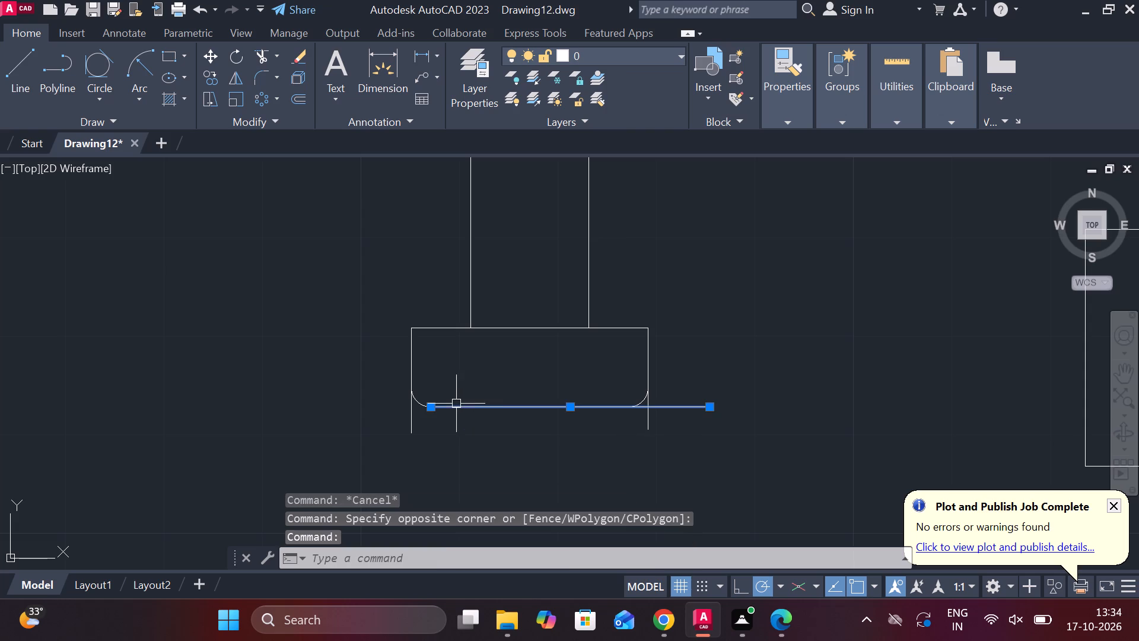
click(432, 406)
click(382, 407)
key(Escape)
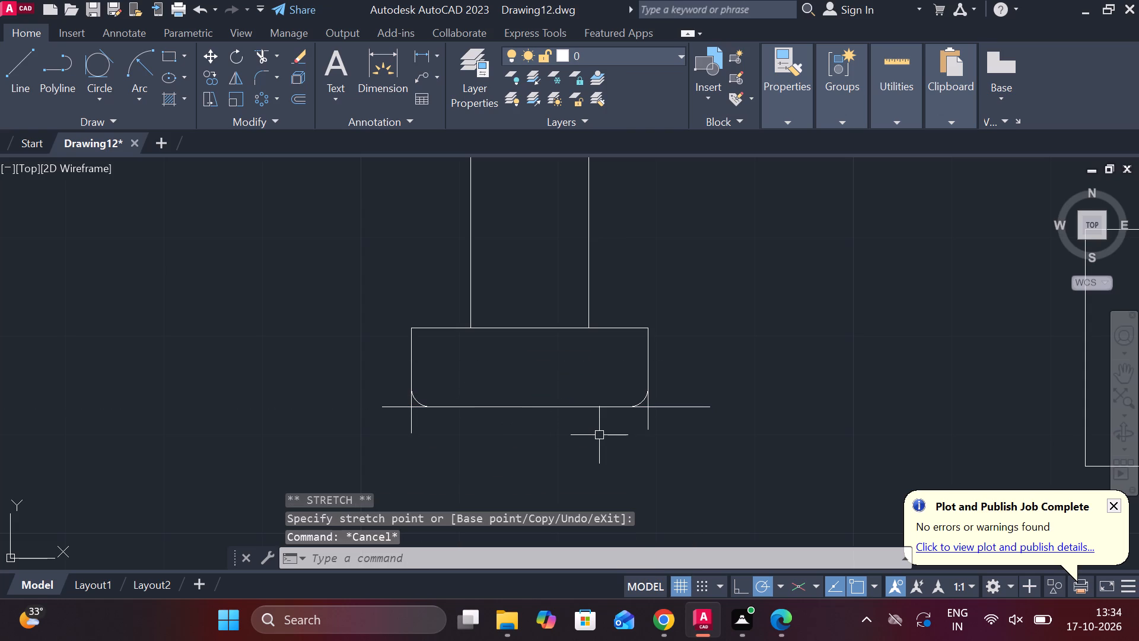
Trim the line ends projecting below and beside the head so its bottom corners are square around the fillets.
text(TR)
key(space)
drag(666, 392, 642, 421)
click(642, 421)
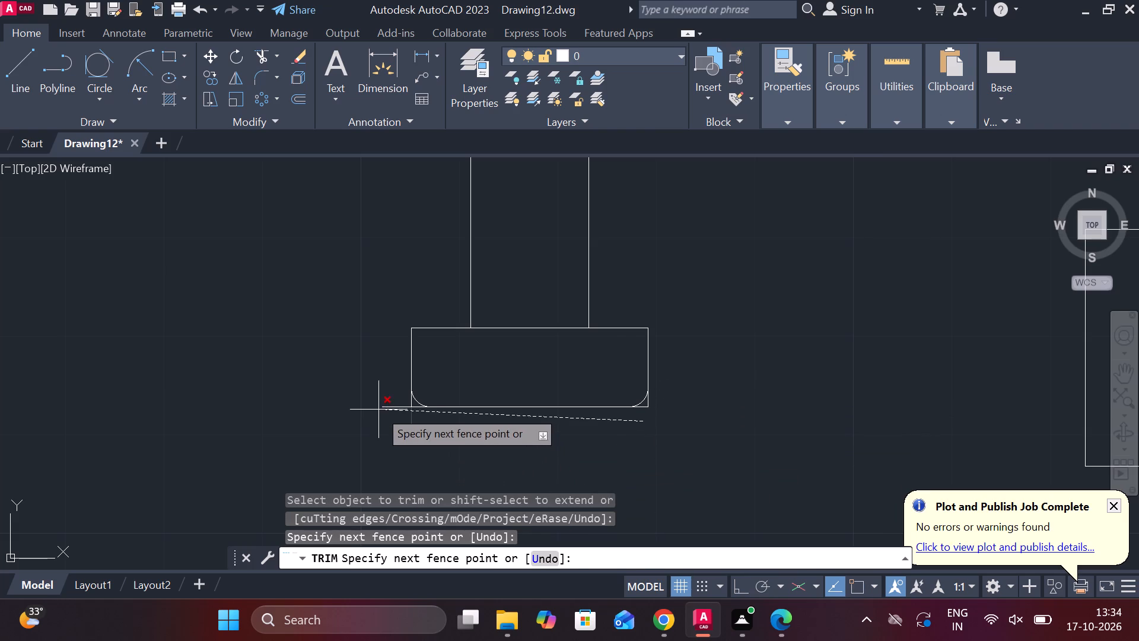
click(378, 410)
click(393, 408)
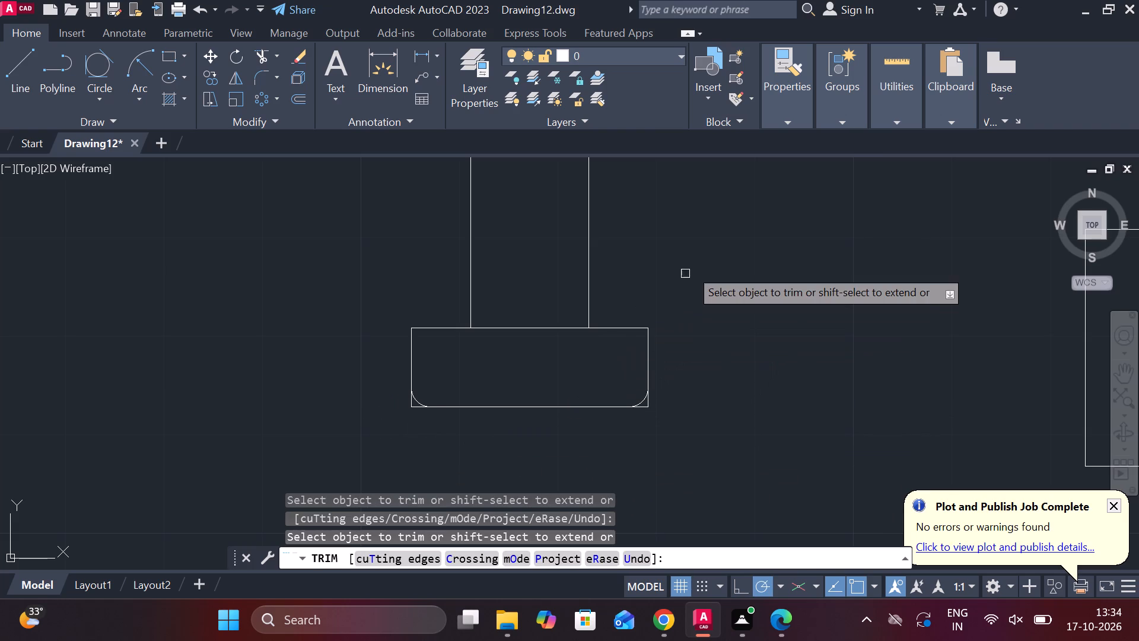
scroll(638, 382, down, 2)
middle_drag(692, 311, 686, 424)
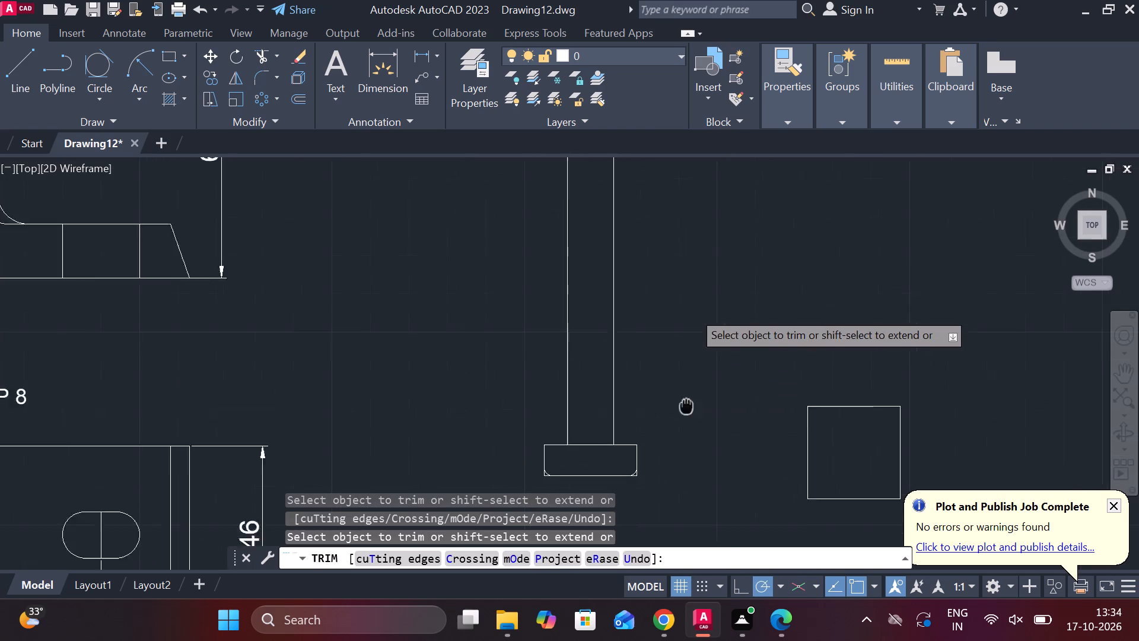
middle_drag(645, 288, 635, 412)
key(Escape)
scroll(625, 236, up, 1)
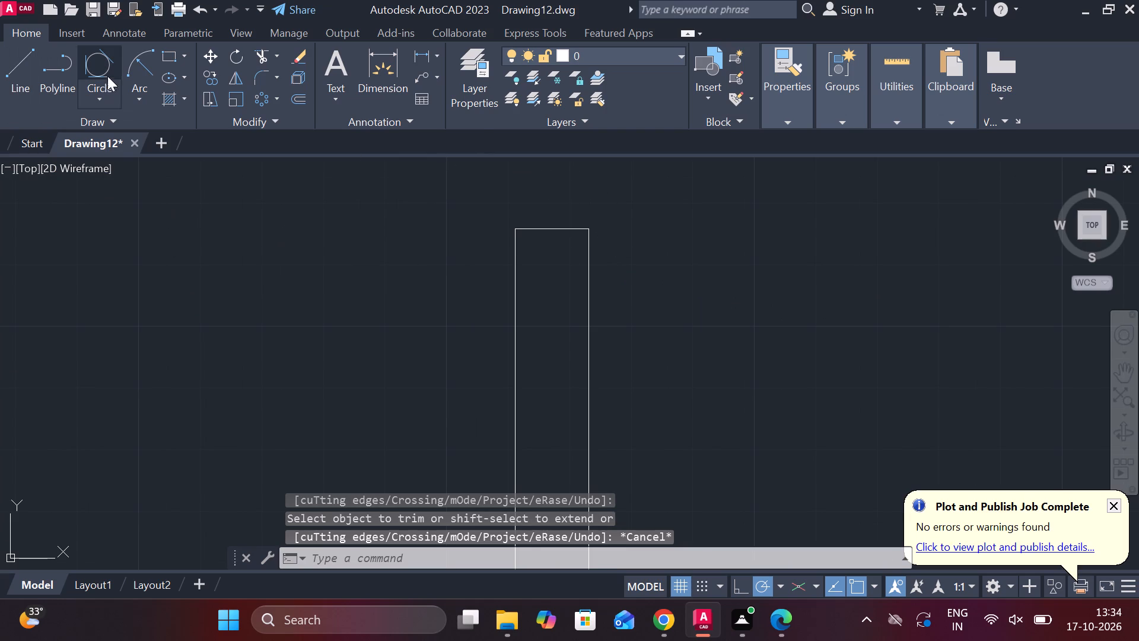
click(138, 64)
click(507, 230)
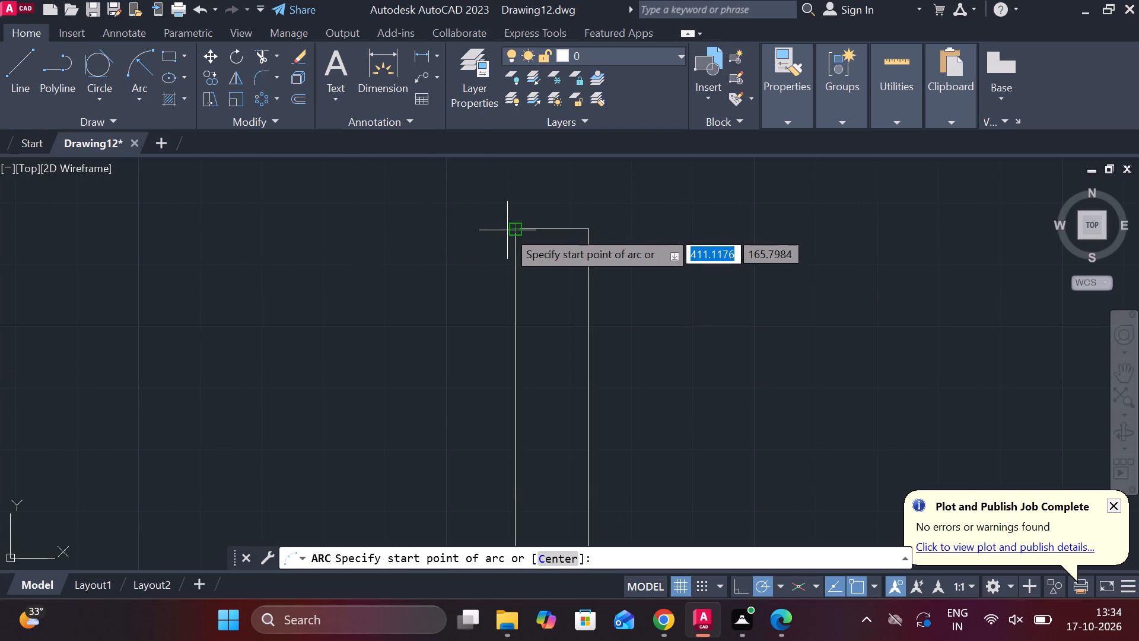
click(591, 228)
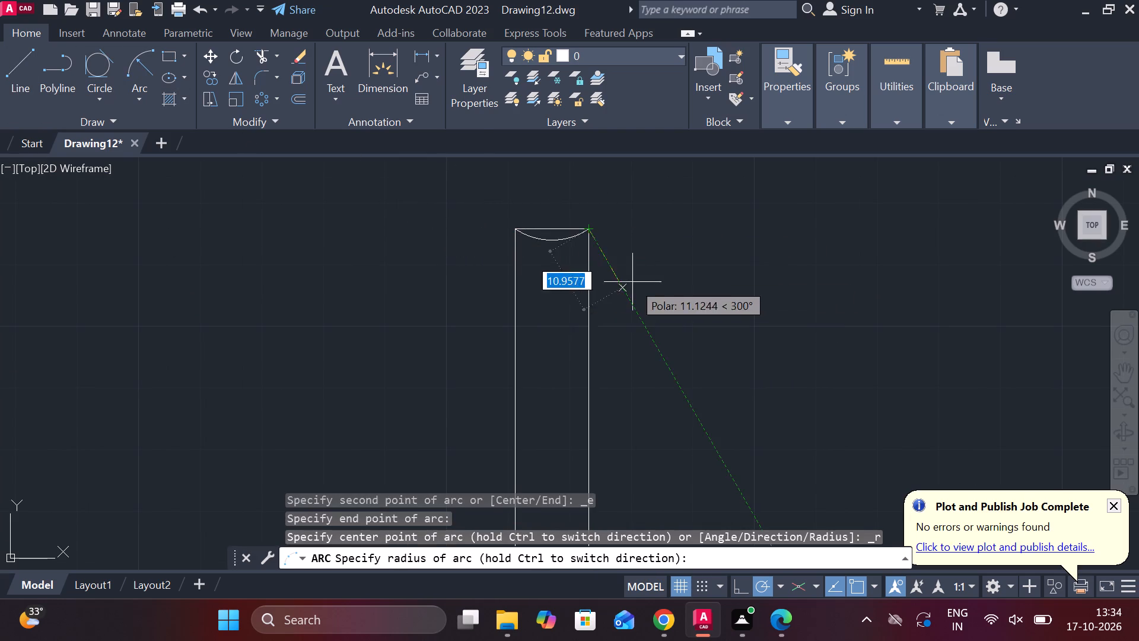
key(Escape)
Draw a three-point arc from the shank's top right corner through its top left corner, ending 12 units beyond, down to the left.
key(space)
click(596, 230)
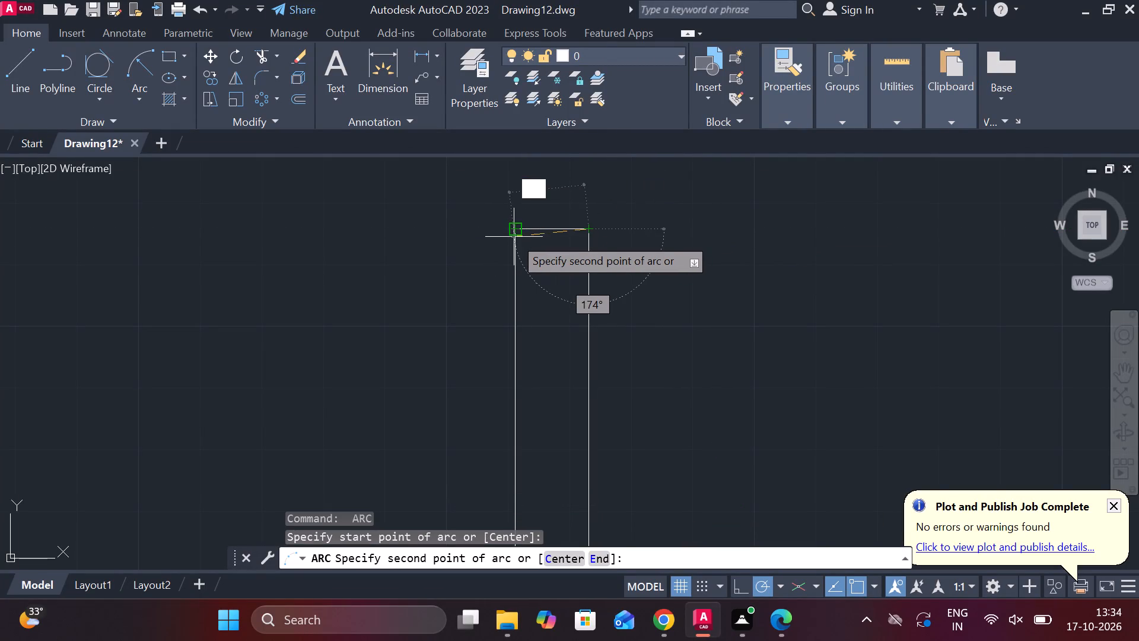
scroll(514, 237, up, 3)
click(511, 211)
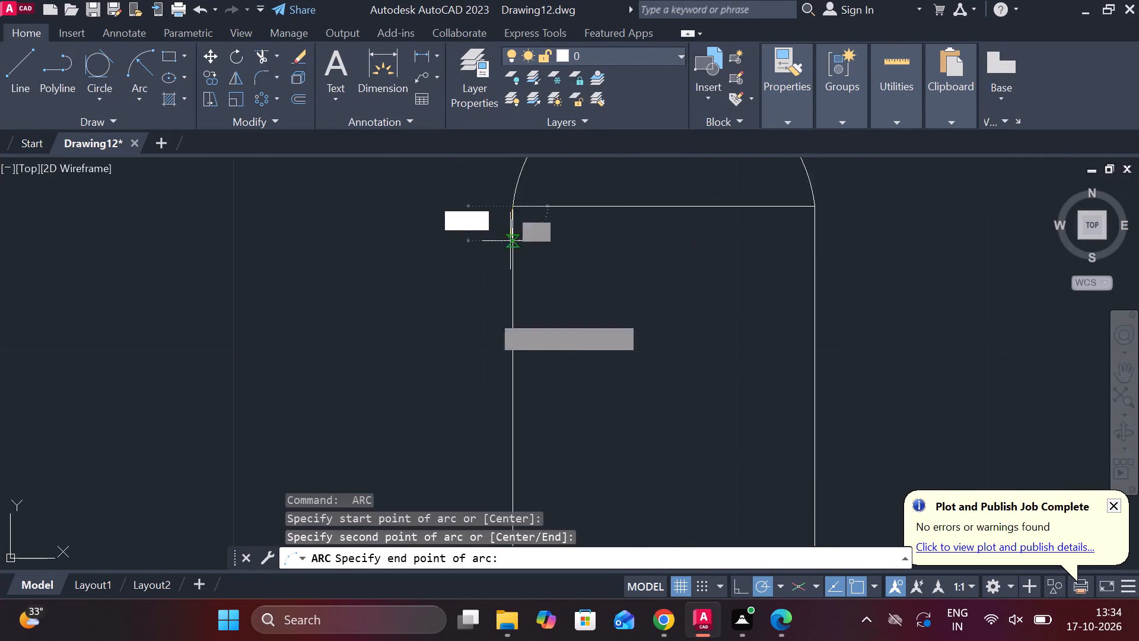
scroll(281, 379, down, 1)
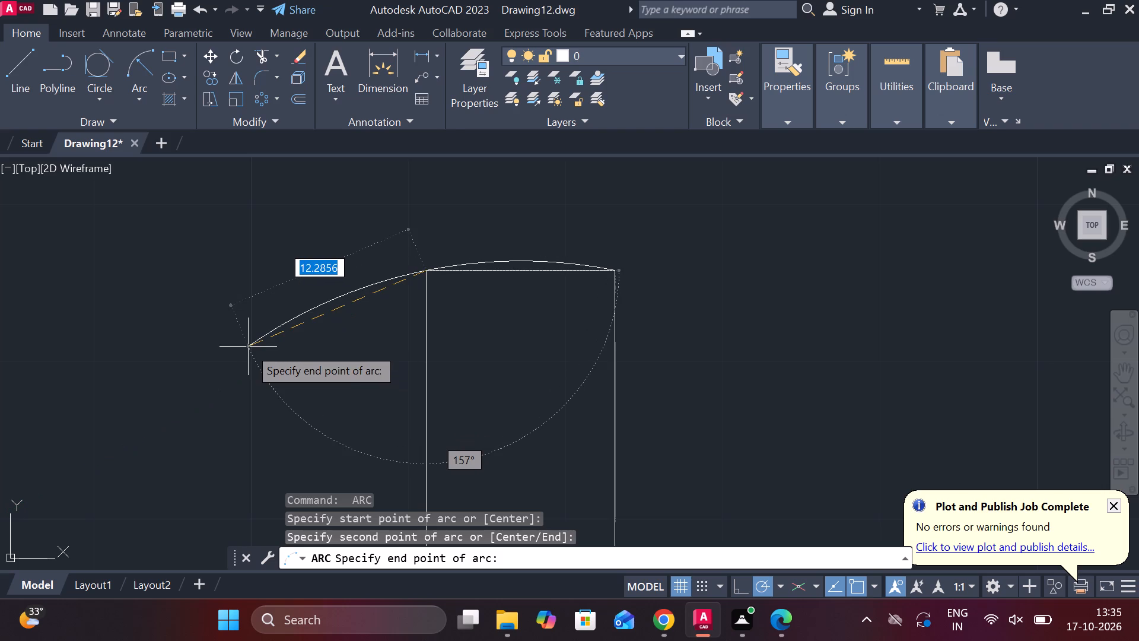
text(12)
key(space)
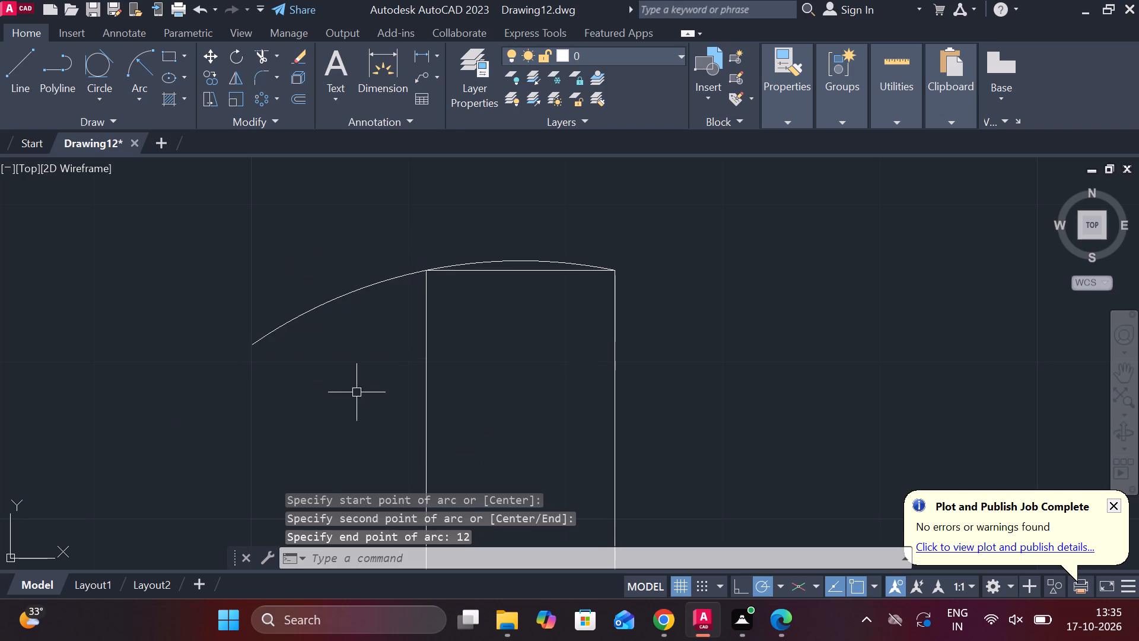
Trim the part of the arc that projects beyond the shank's left side.
scroll(357, 392, down, 1)
text(TR)
key(space)
drag(316, 303, 358, 371)
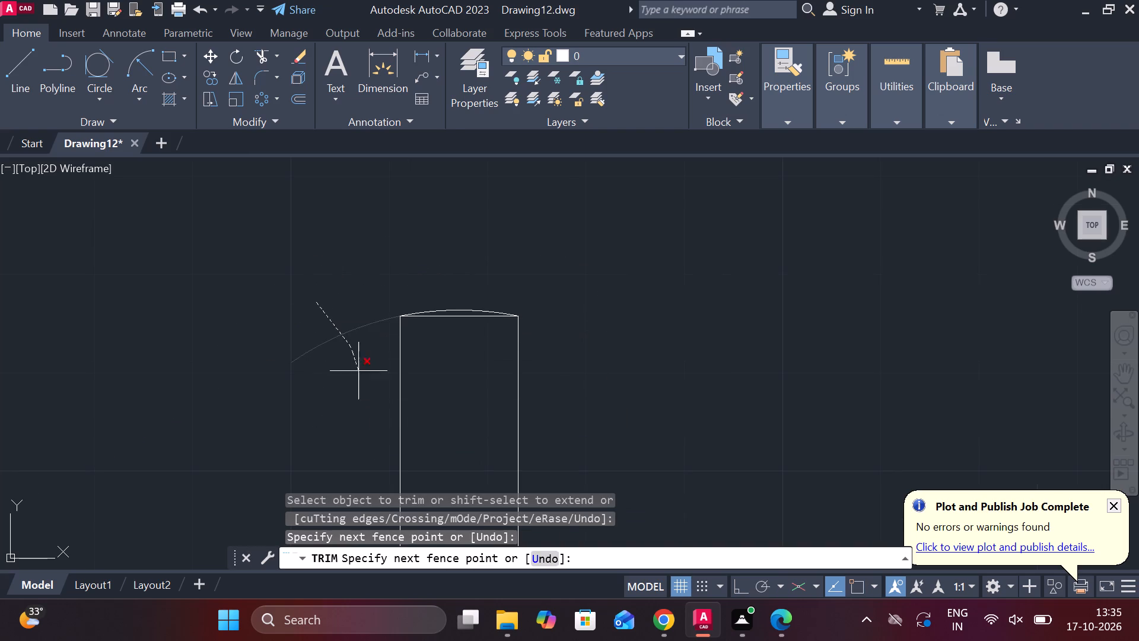
drag(358, 371, 358, 380)
click(358, 380)
scroll(345, 396, down, 2)
middle_drag(346, 396, 360, 326)
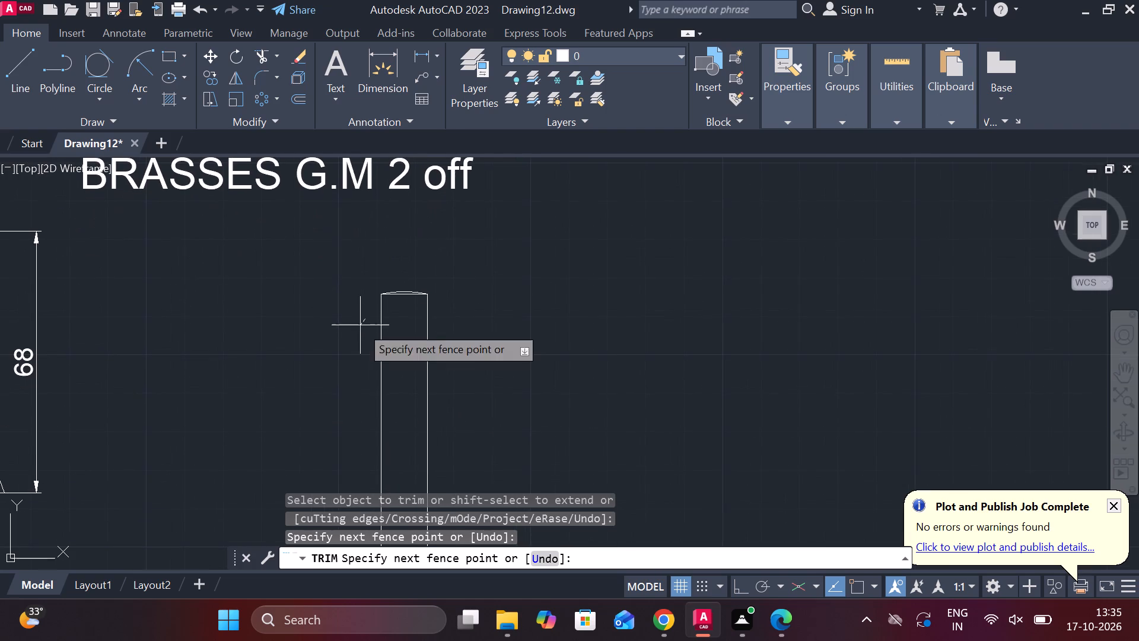
key(Escape)
Draw a horizontal line from the shank's right side, 28 below the top corner, to a point beyond its left side.
scroll(379, 342, up, 1)
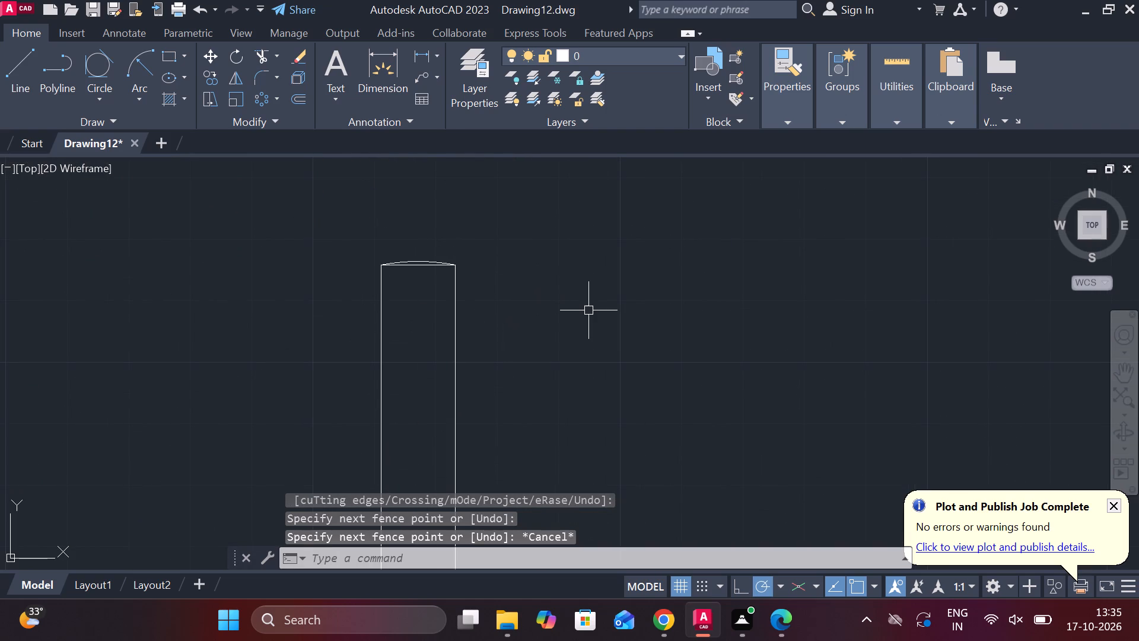
scroll(566, 300, up, 1)
key(l)
key(Return)
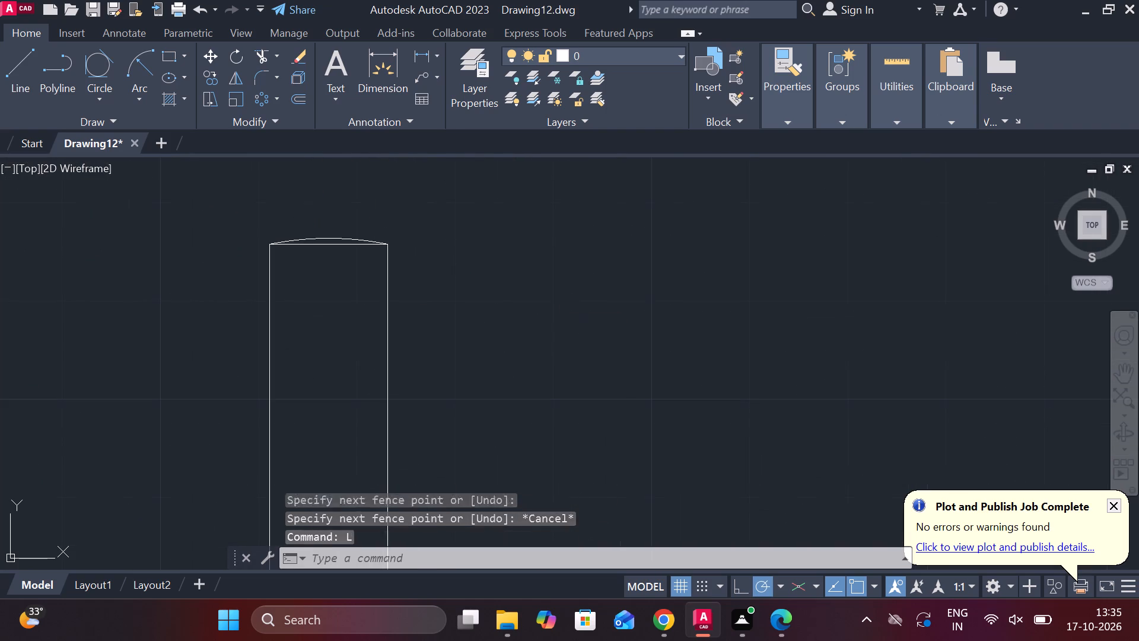
scroll(497, 296, down, 3)
middle_drag(485, 282, 499, 258)
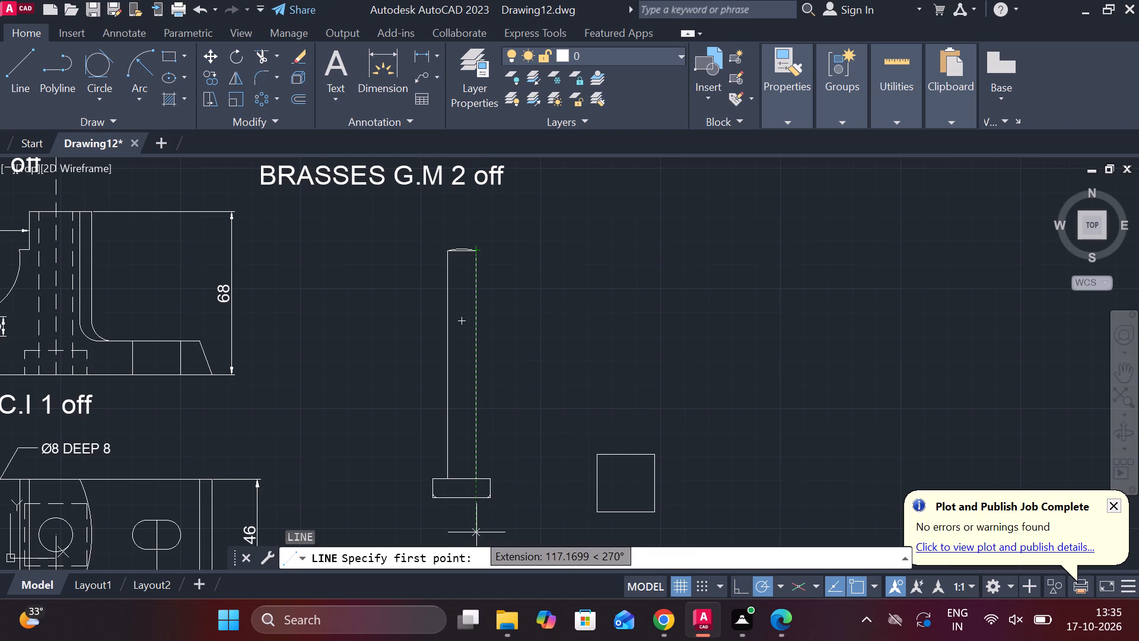
key(2)
key(8)
key(Return)
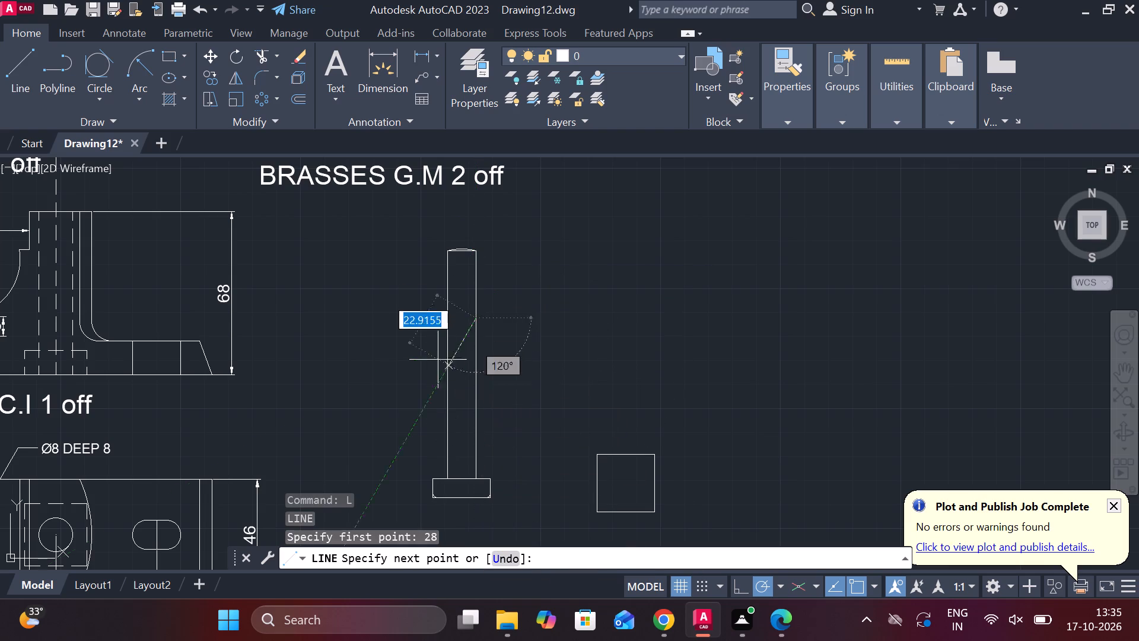
click(377, 320)
scroll(377, 320, up, 2)
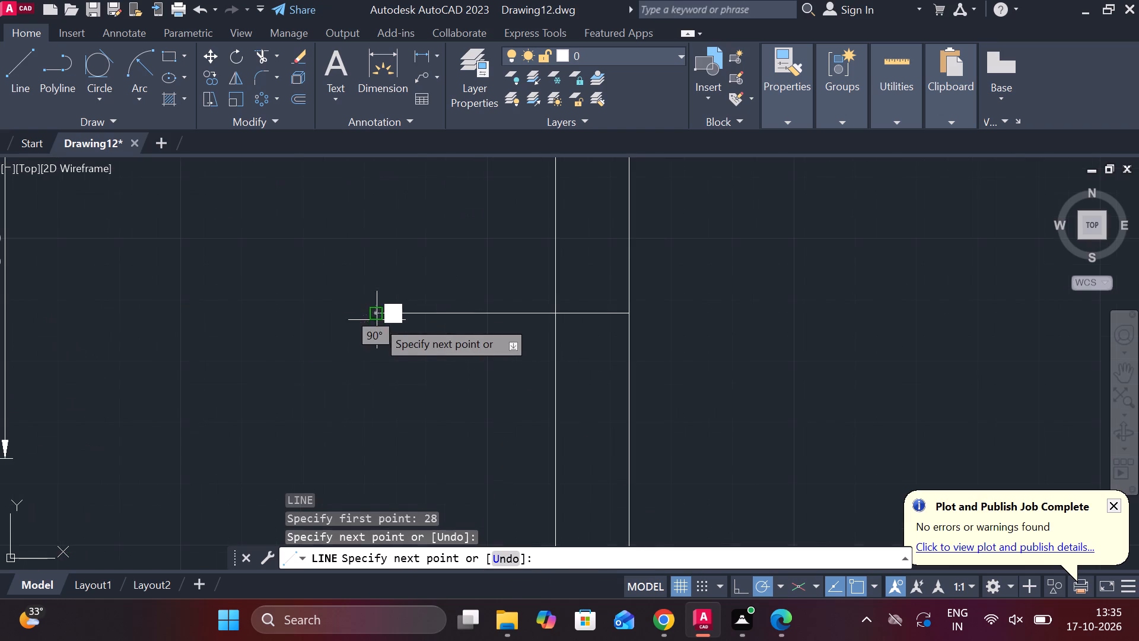
key(Escape)
Trim the part of the horizontal line outside the shank's left side.
text(TR)
key(space)
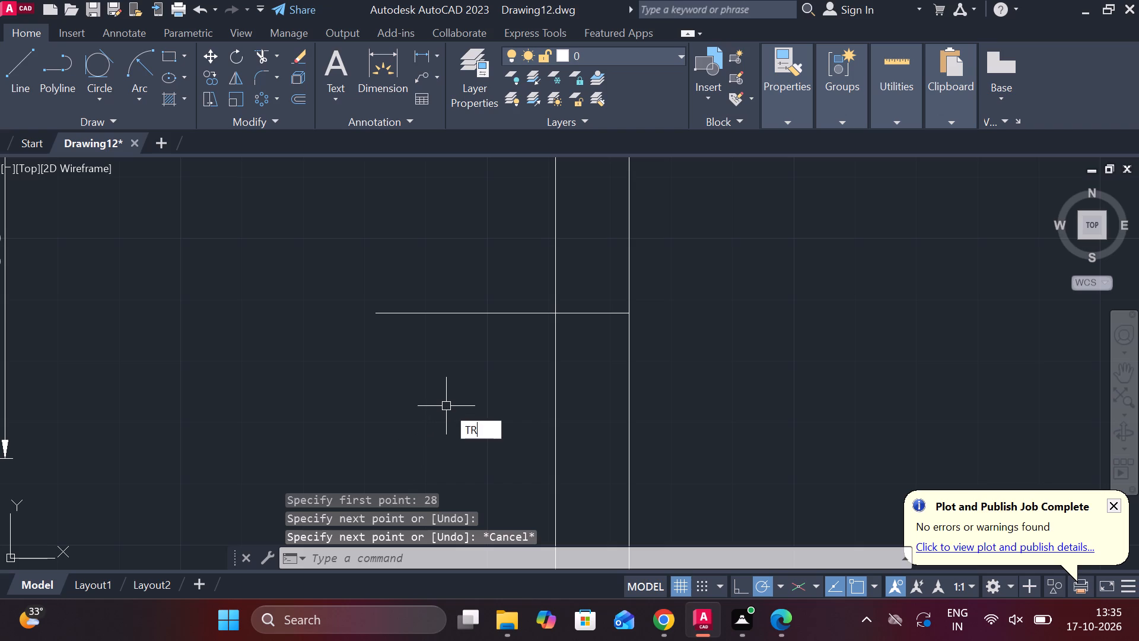
drag(438, 261, 490, 407)
middle_drag(450, 375, 414, 415)
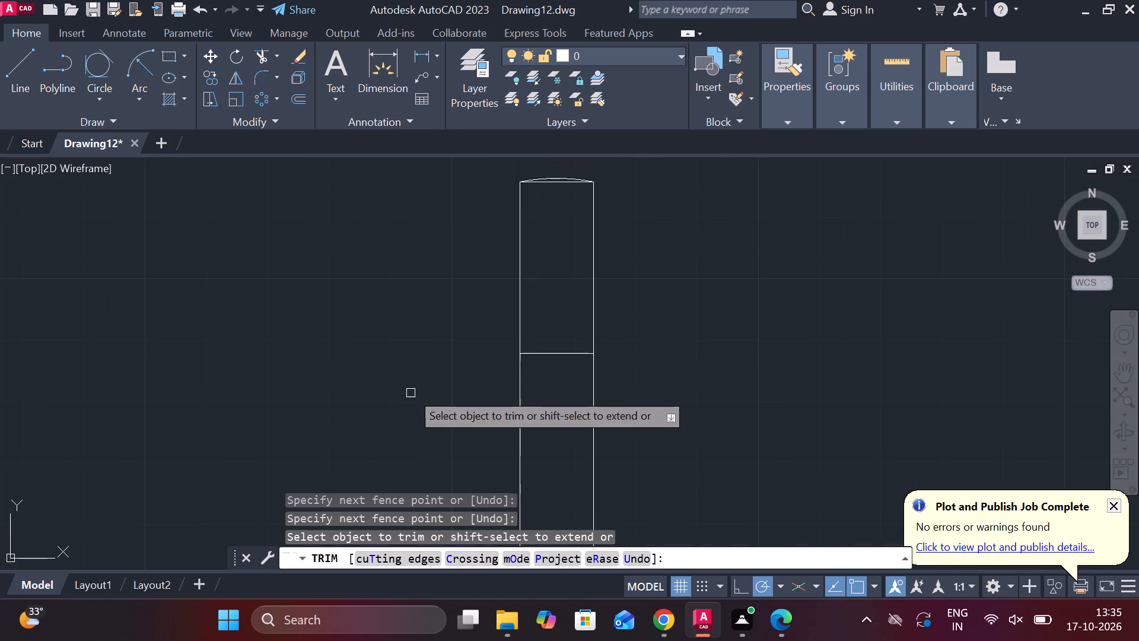
key(Escape)
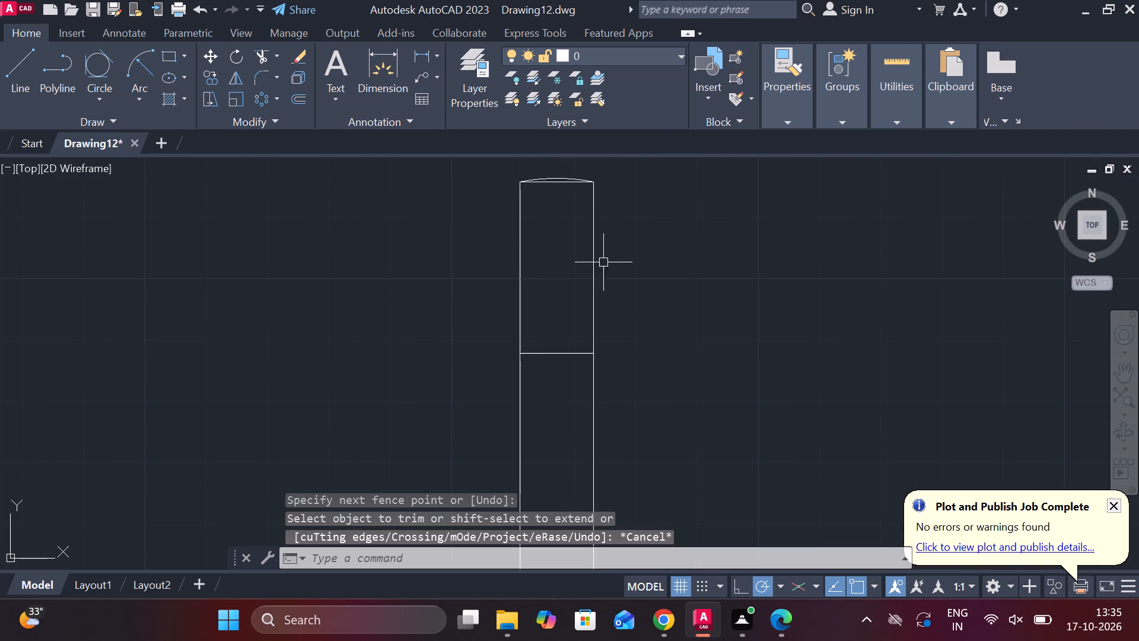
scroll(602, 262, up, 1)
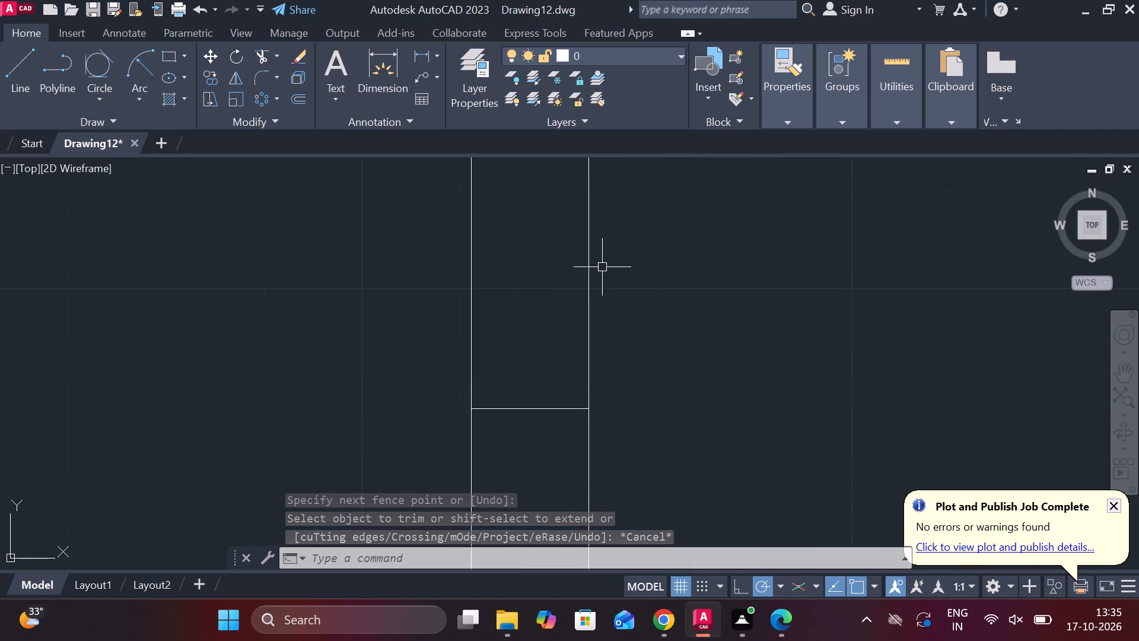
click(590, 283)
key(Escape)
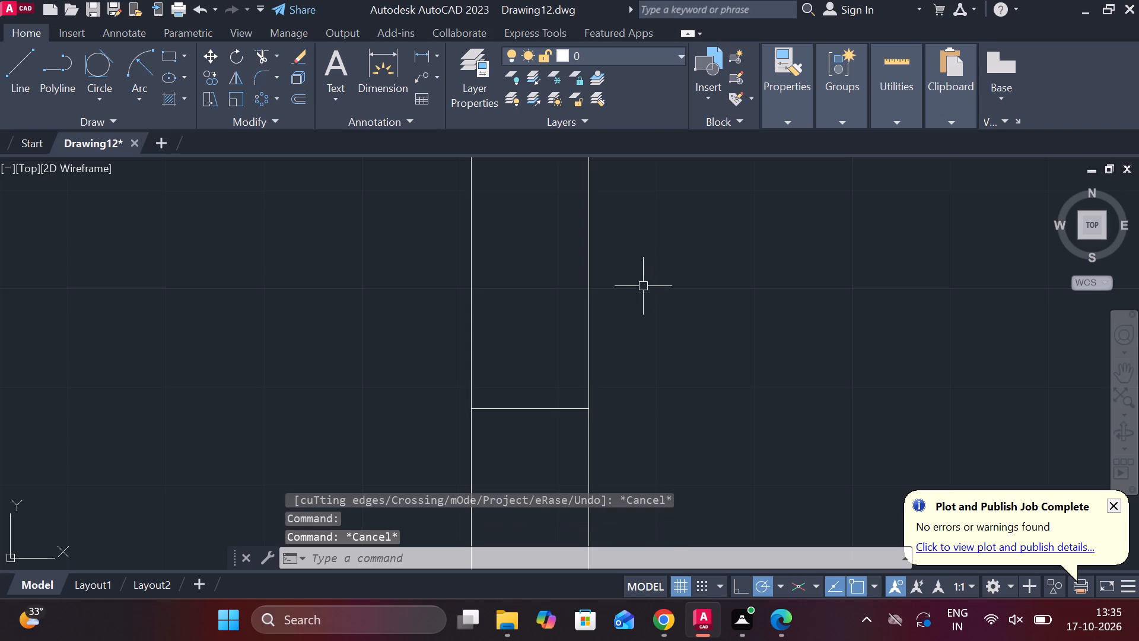
Offset the shank's left side line 1 unit inward.
scroll(643, 287, down, 1)
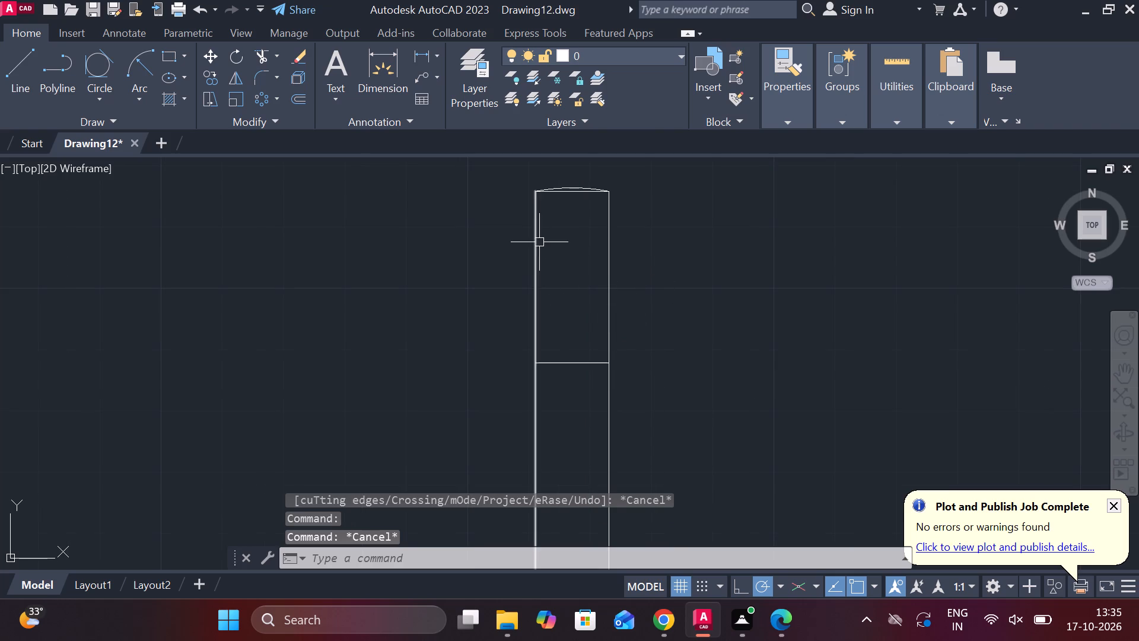
click(539, 242)
key(o)
key(Return)
key(Return)
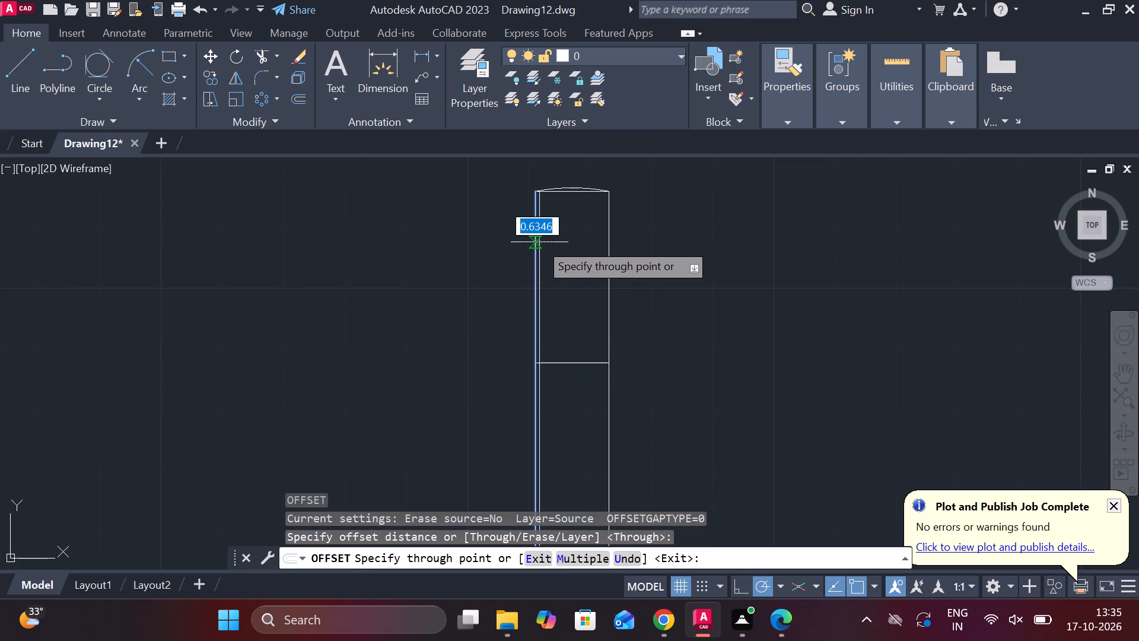
scroll(539, 242, up, 1)
text(1)
key(space)
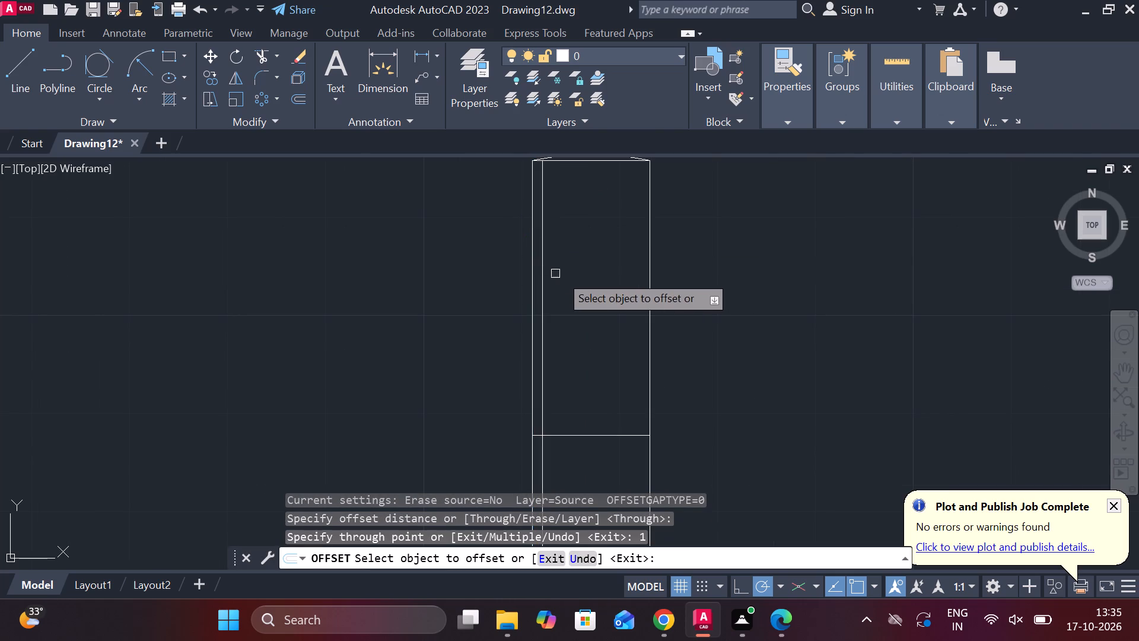
Undo the last offset of the shank's left side line.
key(ctrl+z)
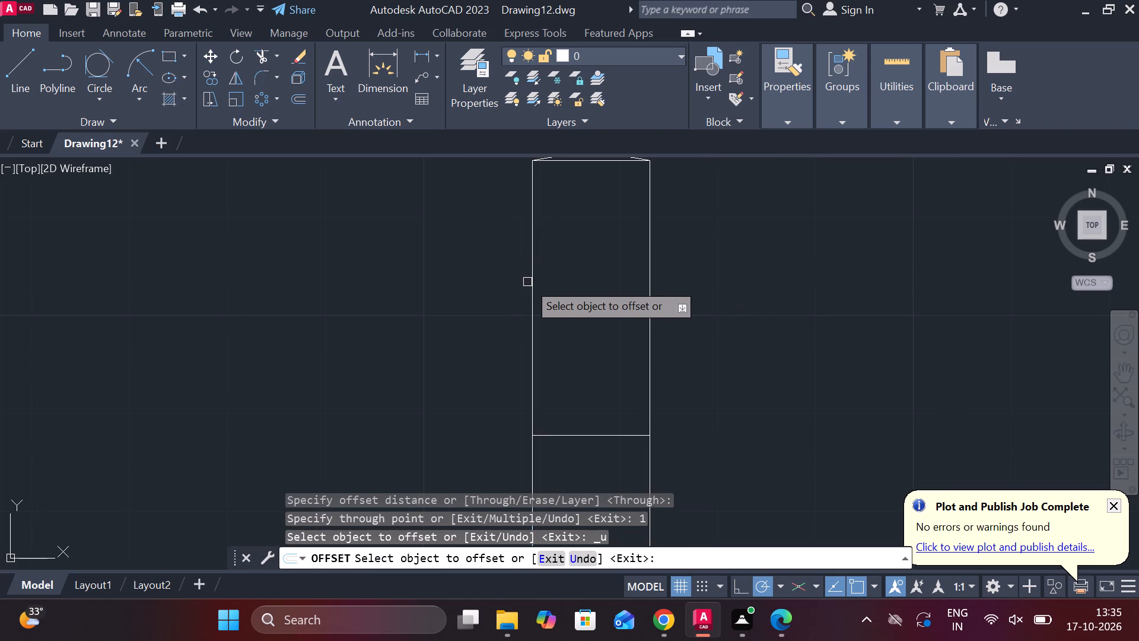
click(527, 282)
click(533, 266)
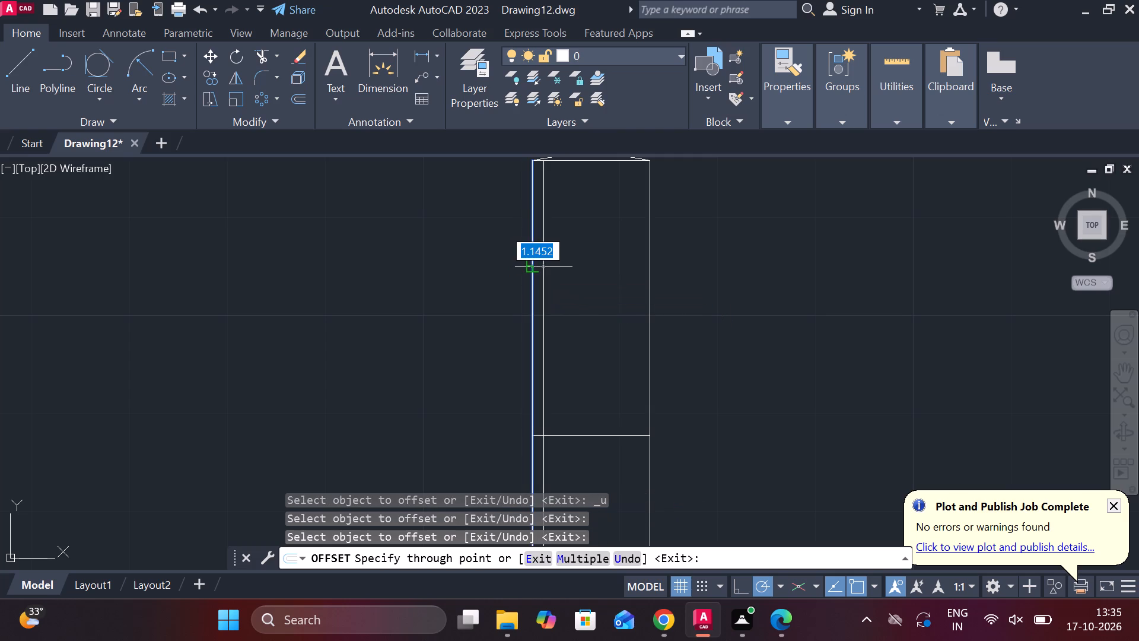
key(Escape)
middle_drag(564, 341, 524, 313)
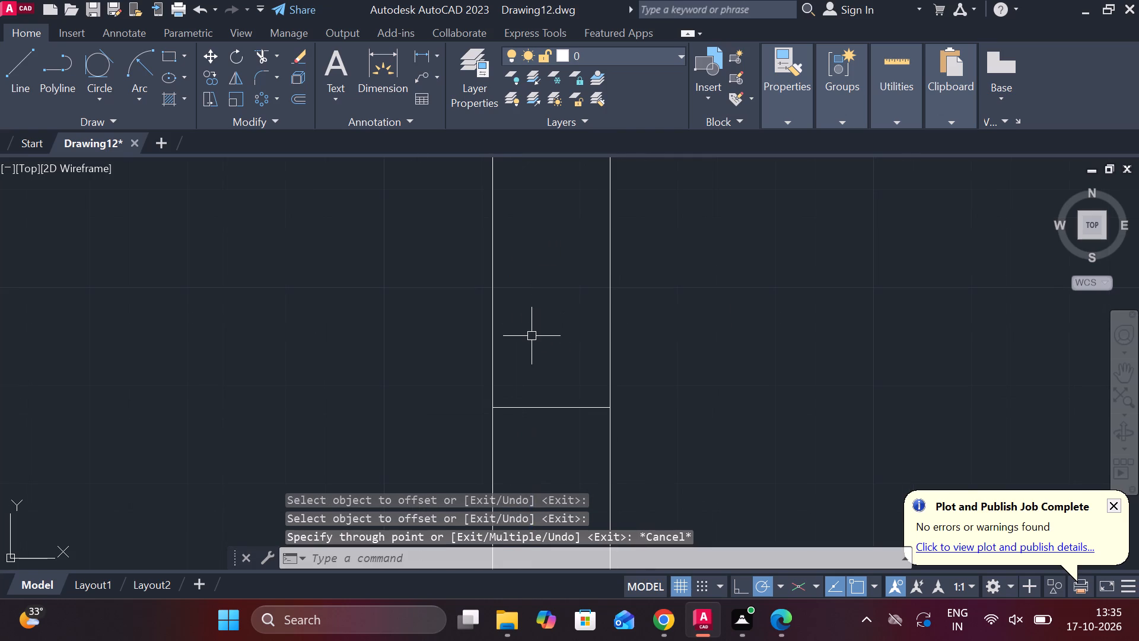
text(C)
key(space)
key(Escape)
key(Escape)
Chamfer the corner between the thread-end line and the shank's right side with length 0.5 and angle 45.
text(CHA)
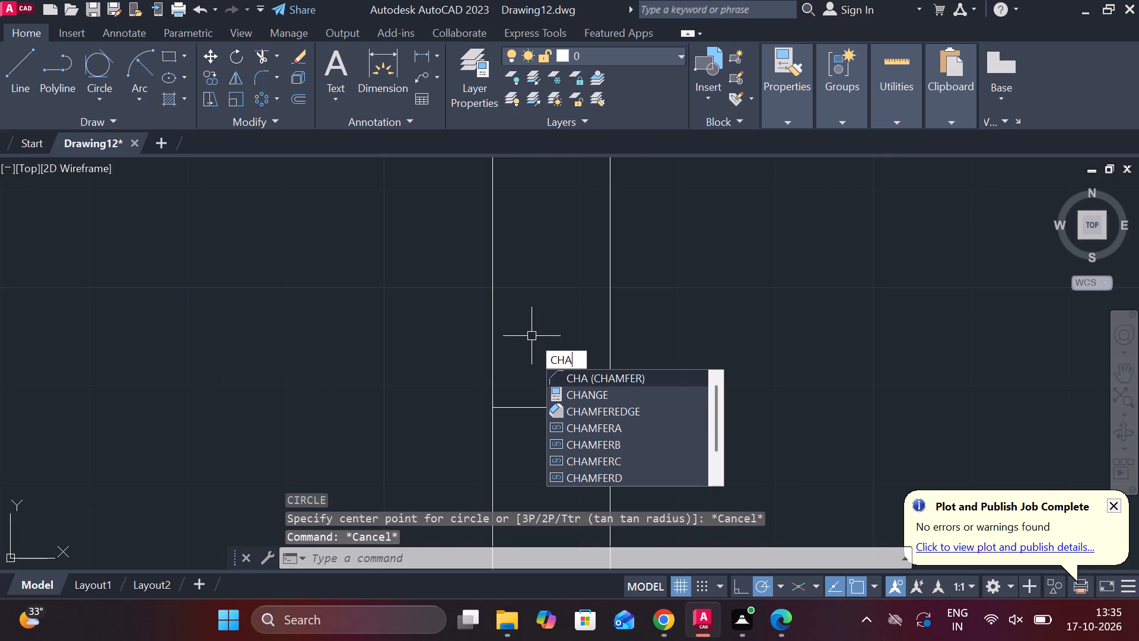
double_click(574, 376)
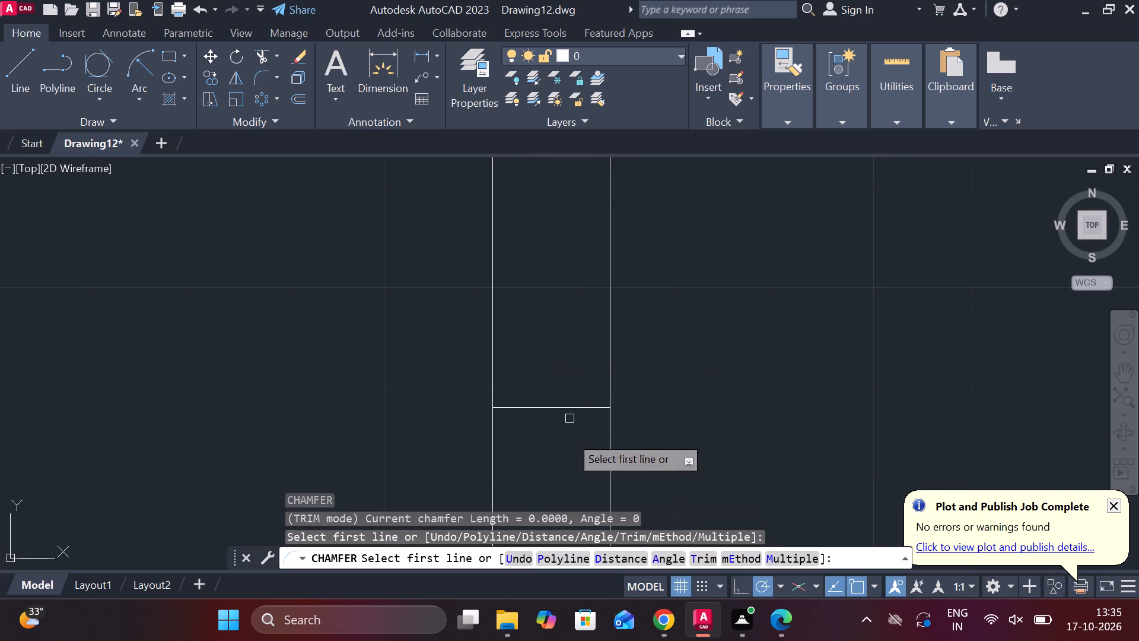
click(665, 555)
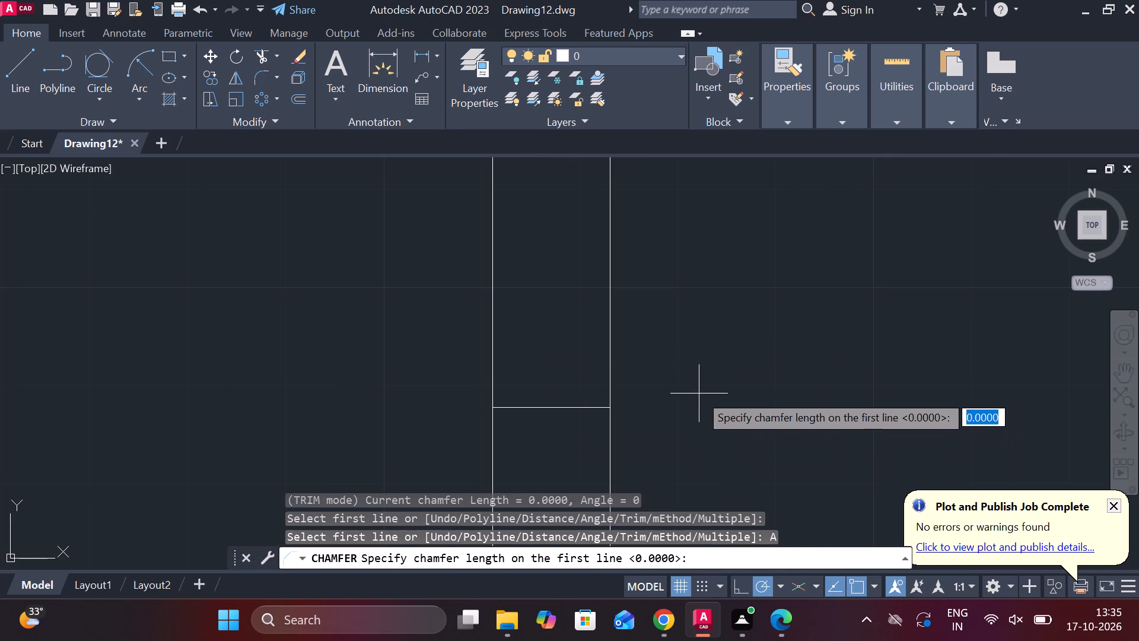
key(1)
key(BackSpace)
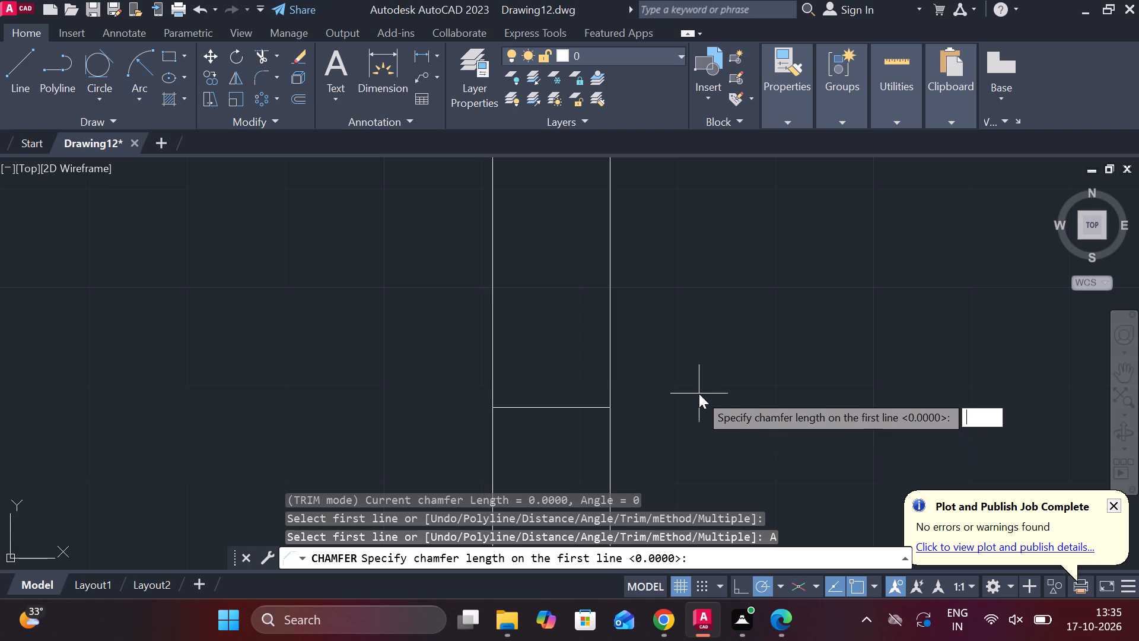
text(.5)
key(Return)
text(45)
key(Return)
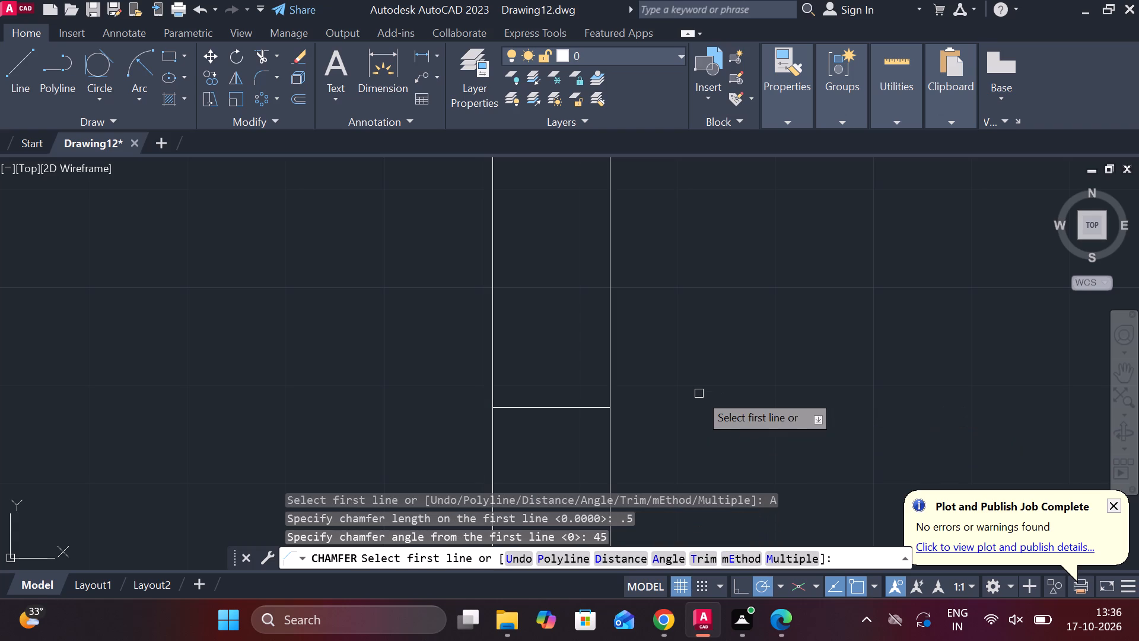
click(591, 402)
click(593, 411)
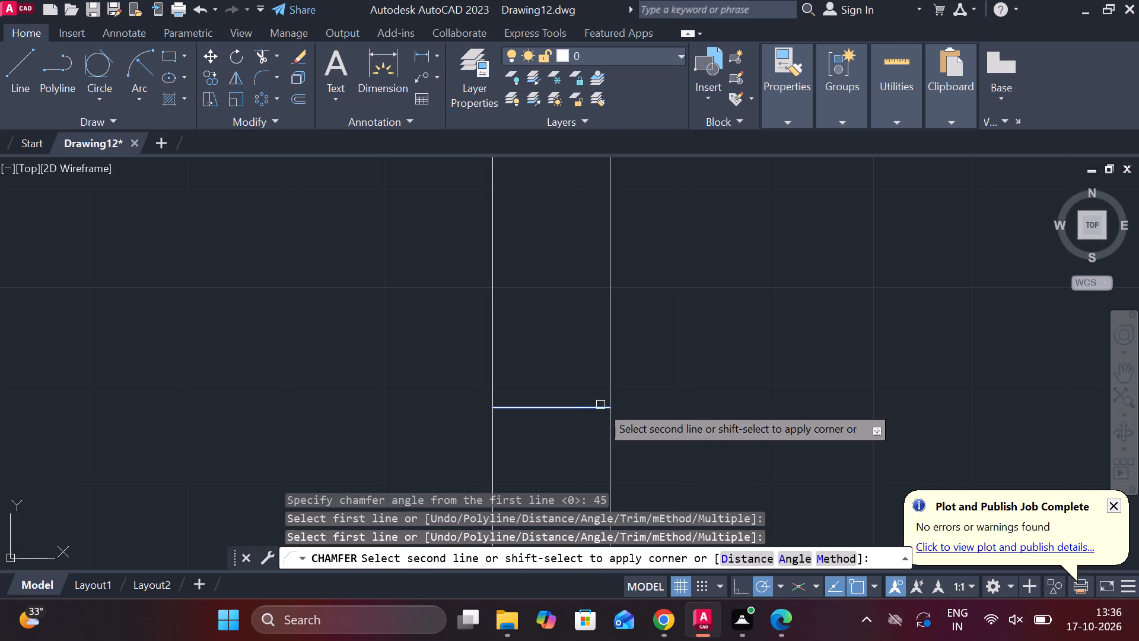
click(607, 395)
Apply the same 0.5, 45-degree chamfer between the thread-end line and the shank's left side.
key(space)
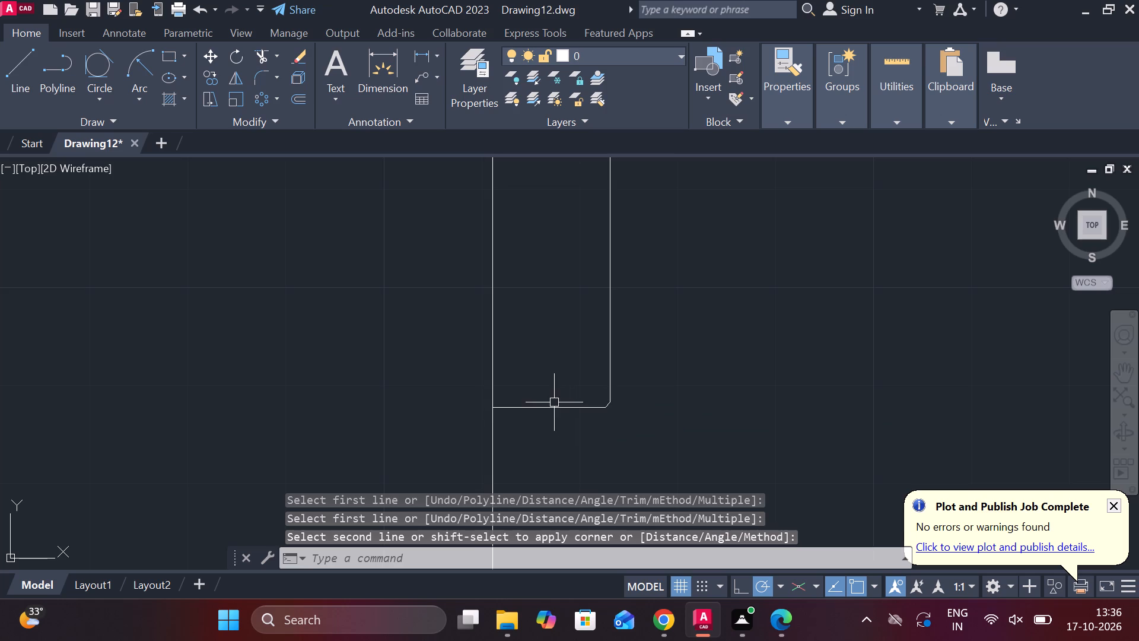
click(535, 413)
click(511, 410)
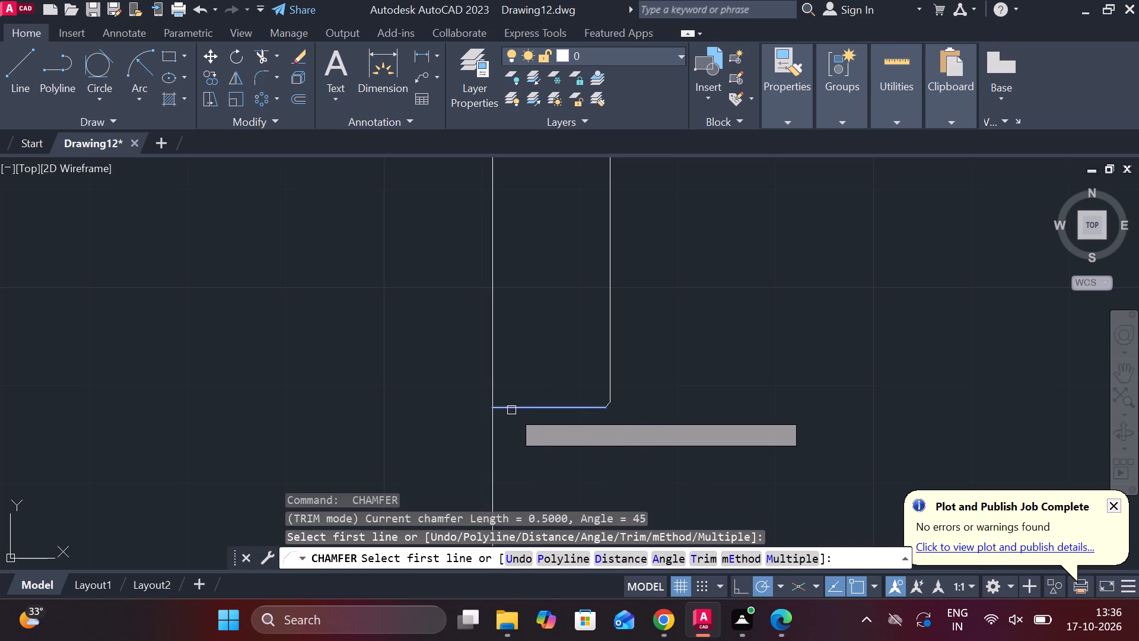
click(491, 391)
scroll(561, 363, down, 1)
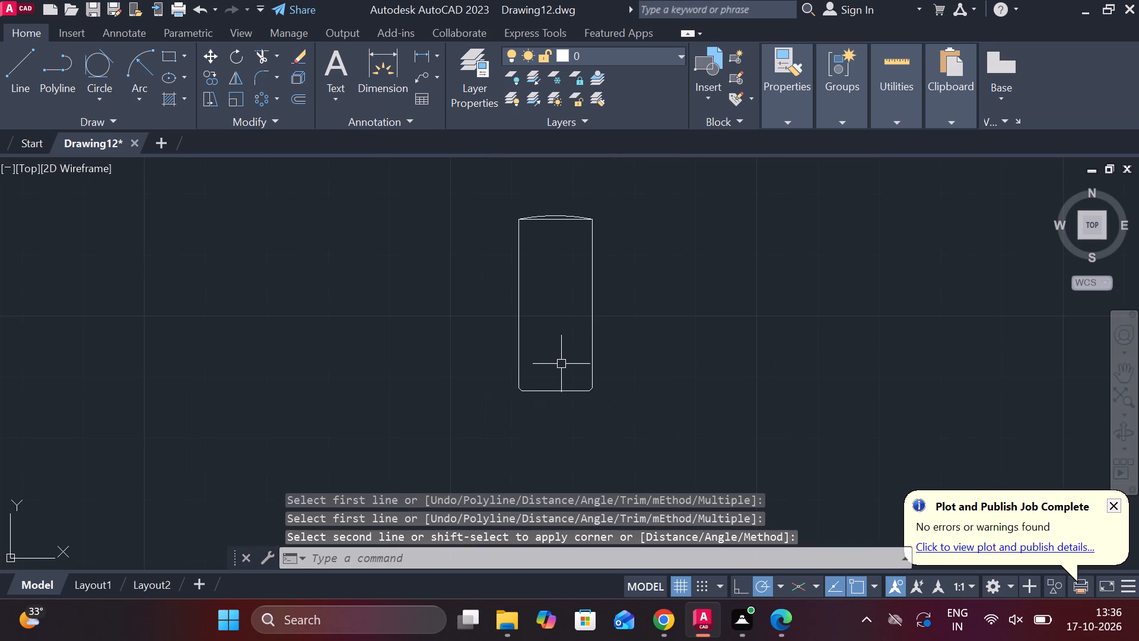
key(Escape)
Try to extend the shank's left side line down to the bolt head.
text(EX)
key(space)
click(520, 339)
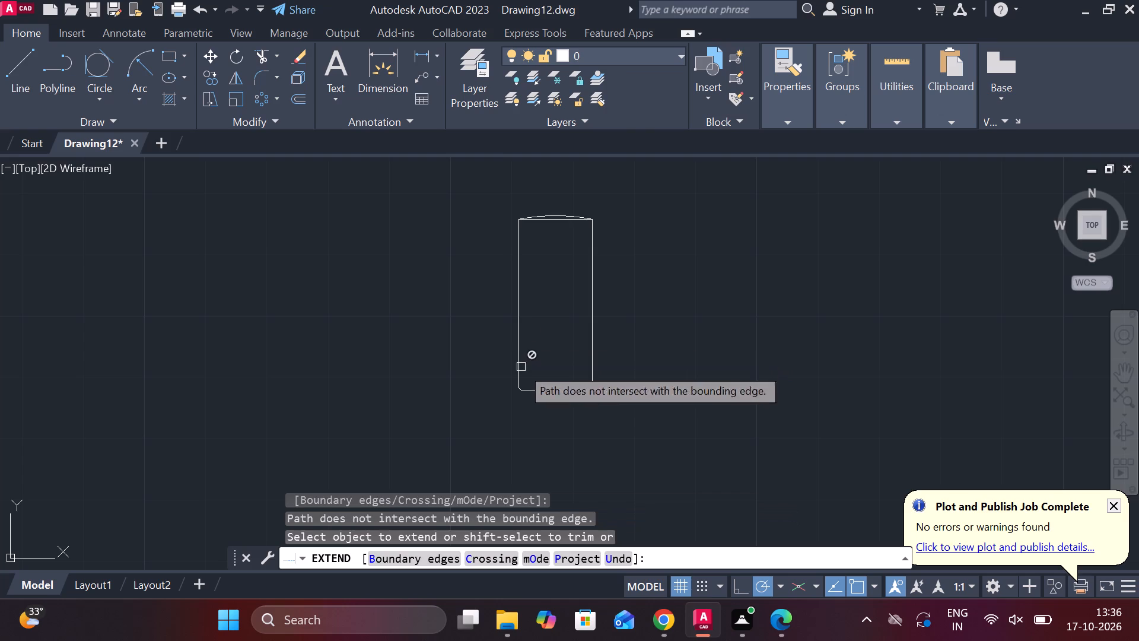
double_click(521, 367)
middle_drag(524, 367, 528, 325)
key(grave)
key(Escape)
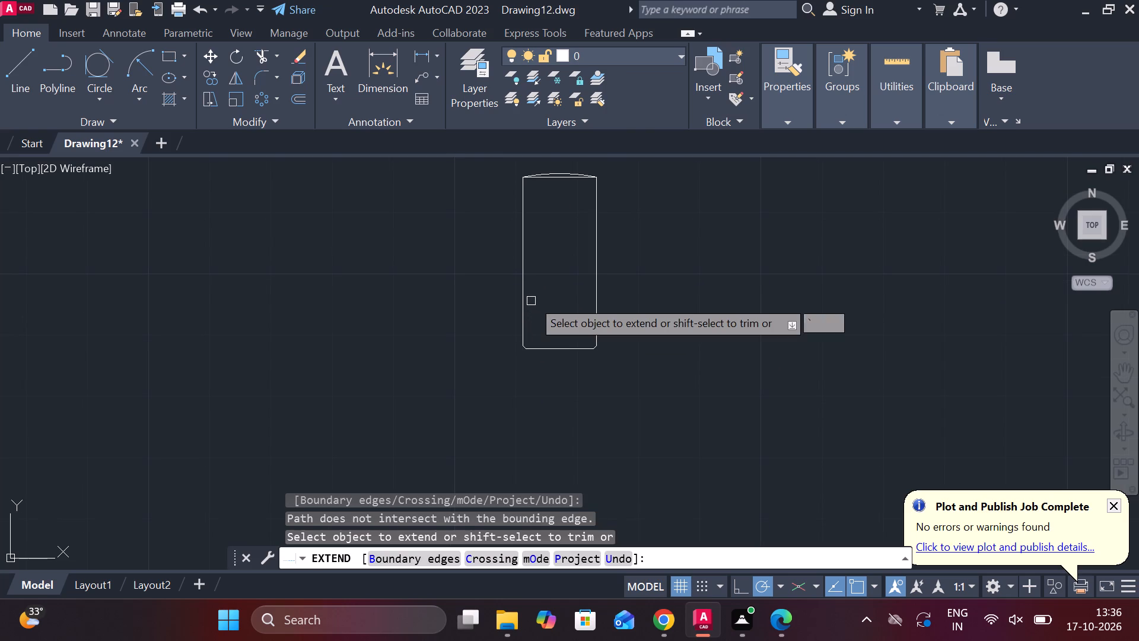
Lengthen the shank's left side line down to the top edge of the bolt head.
click(518, 301)
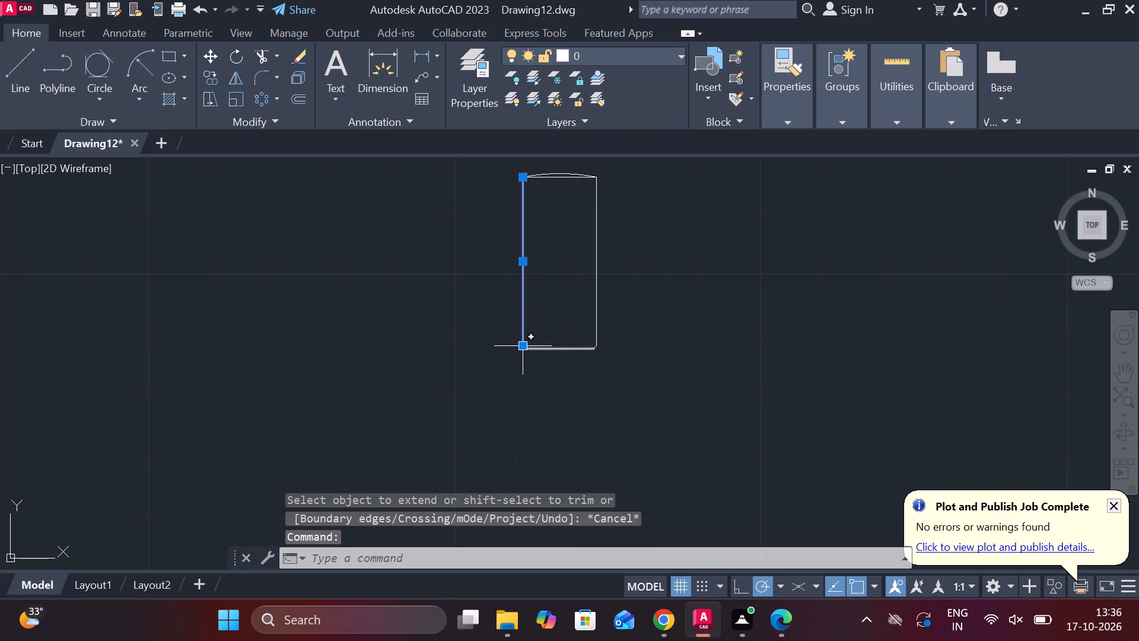
click(567, 394)
middle_drag(575, 401, 571, 249)
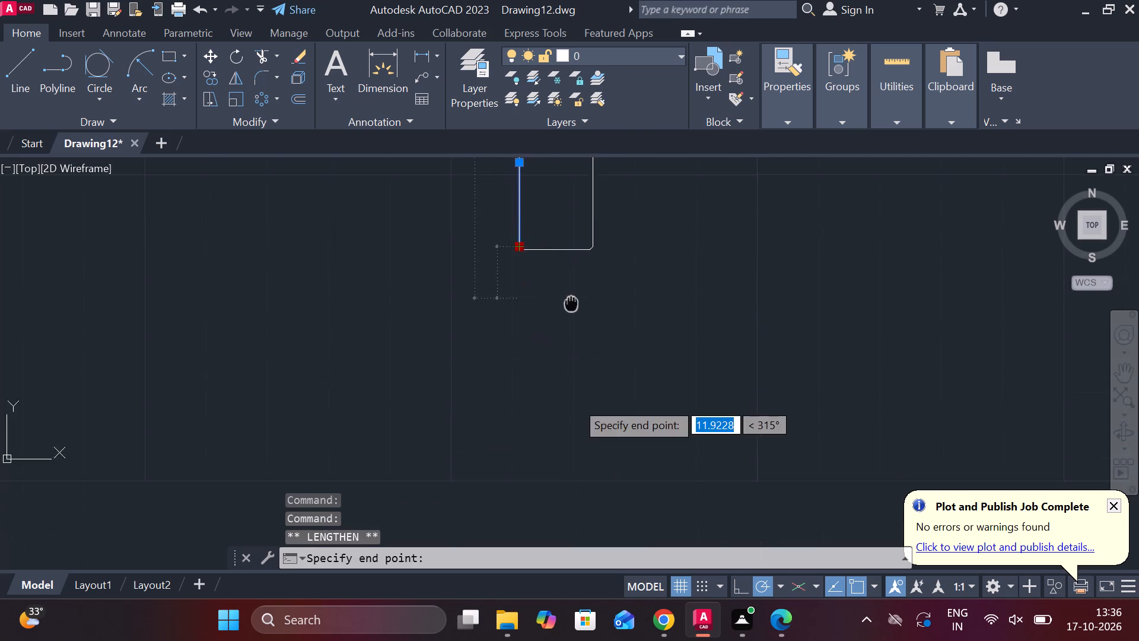
scroll(581, 388, down, 2)
scroll(572, 484, up, 2)
middle_drag(572, 485, 569, 376)
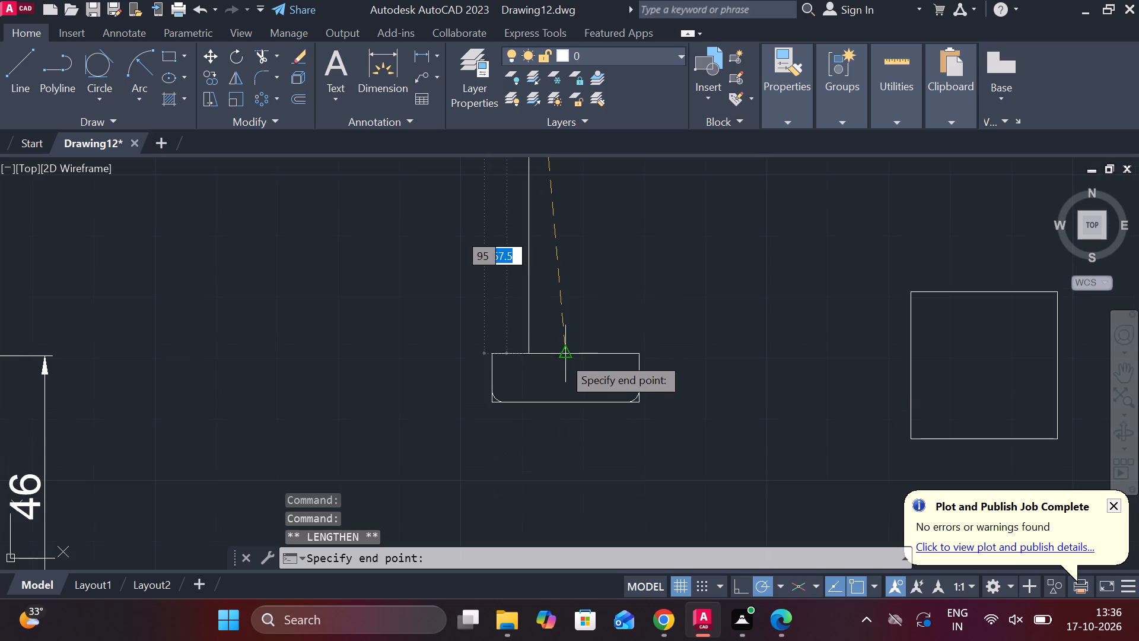
click(534, 354)
key(Escape)
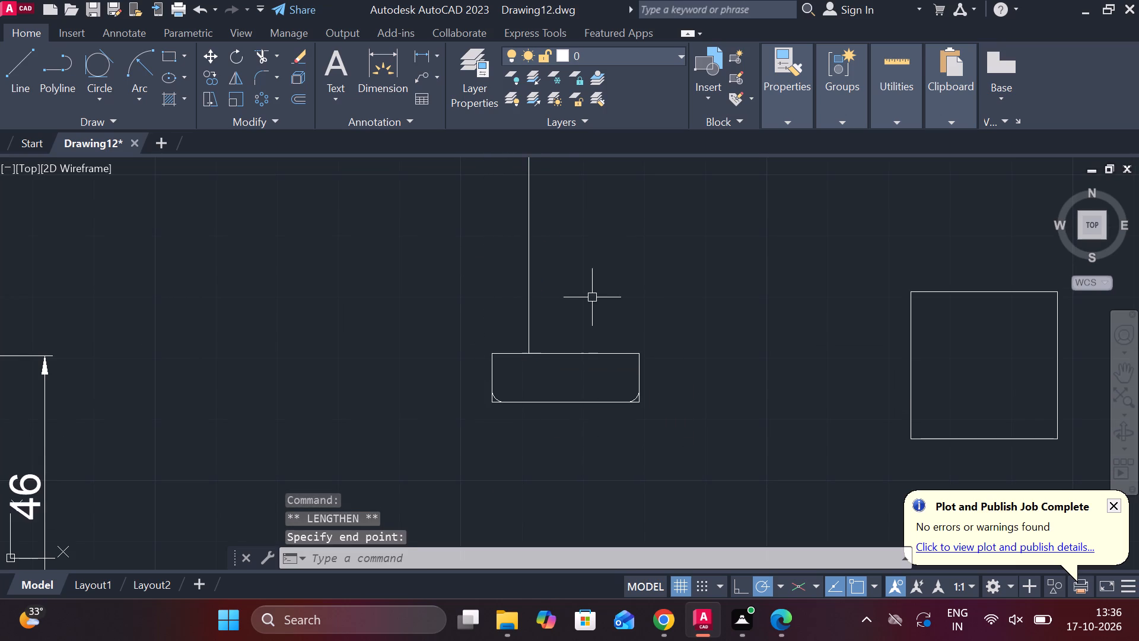
Lengthen the shank's right side line down to the top edge of the bolt head.
scroll(669, 271, down, 2)
middle_drag(675, 262, 605, 398)
scroll(587, 245, up, 2)
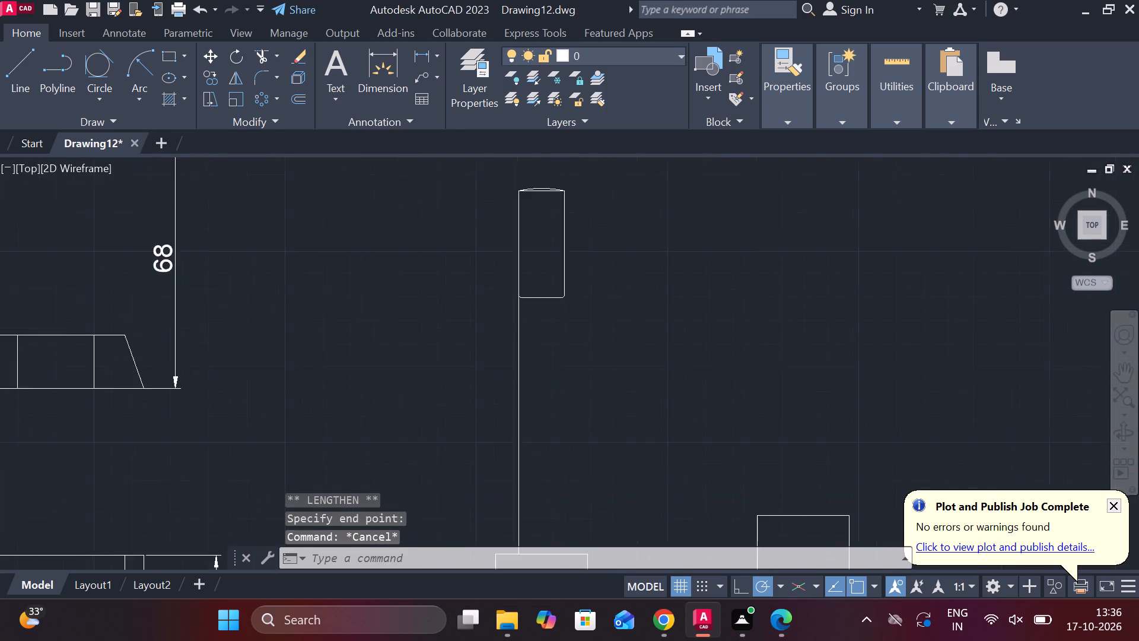
click(551, 256)
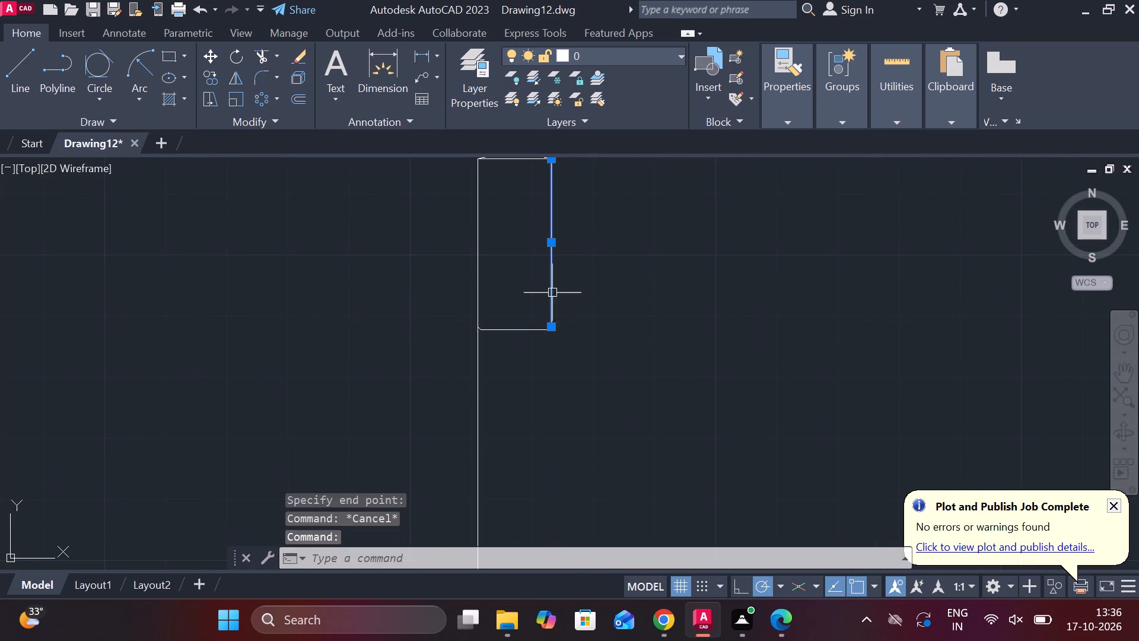
click(588, 370)
scroll(597, 370, down, 3)
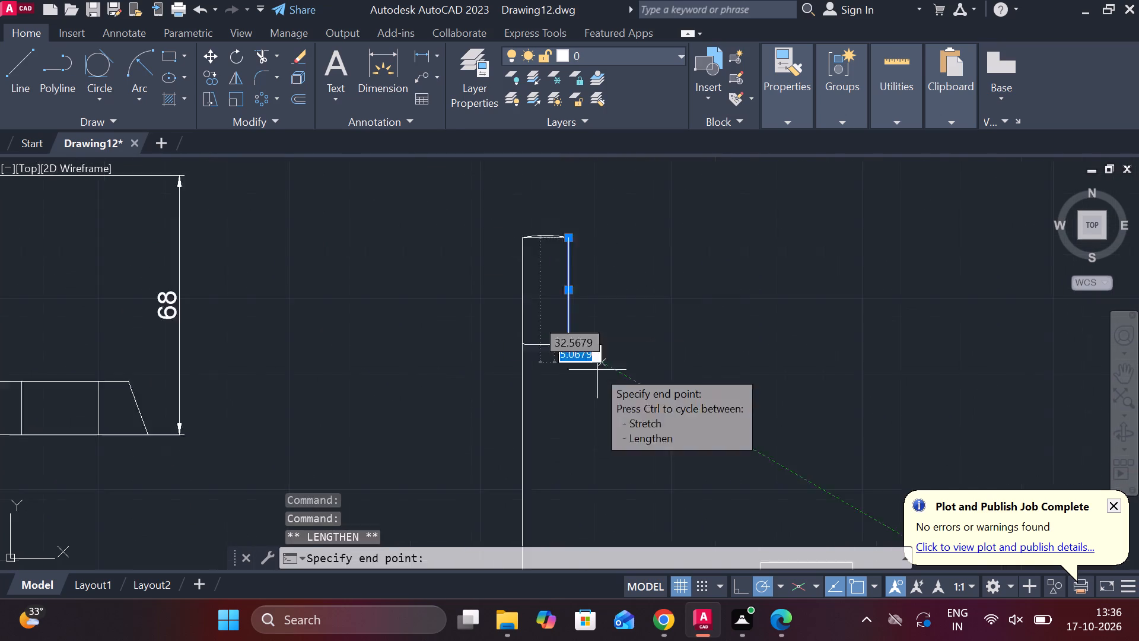
middle_drag(597, 370, 584, 218)
scroll(609, 304, up, 3)
scroll(501, 374, up, 1)
scroll(457, 290, up, 1)
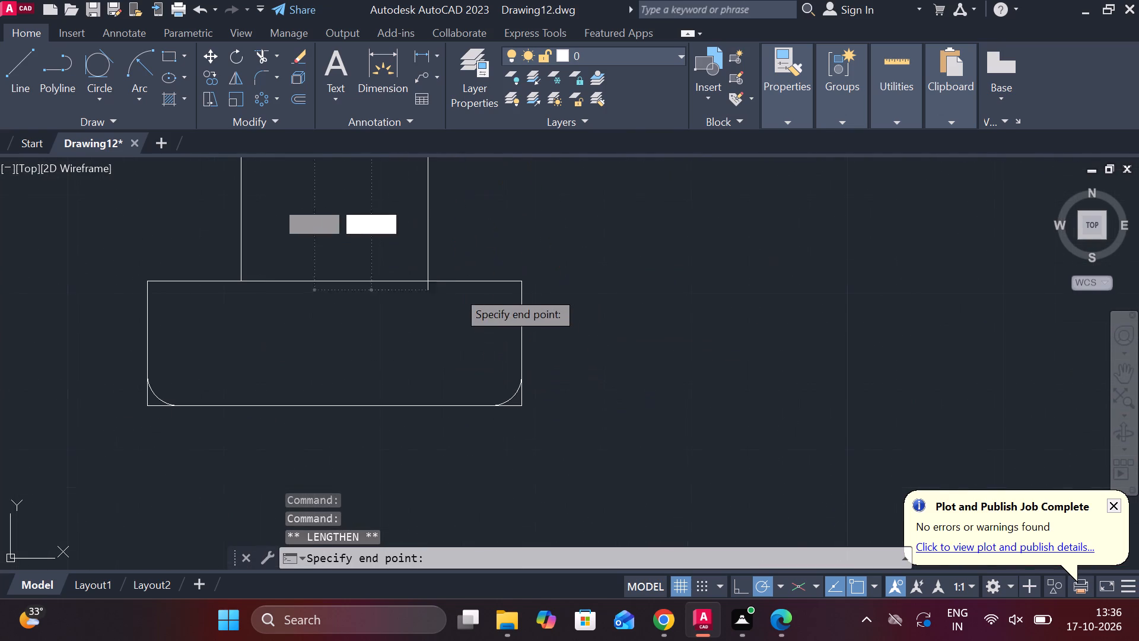
click(428, 277)
scroll(495, 266, down, 2)
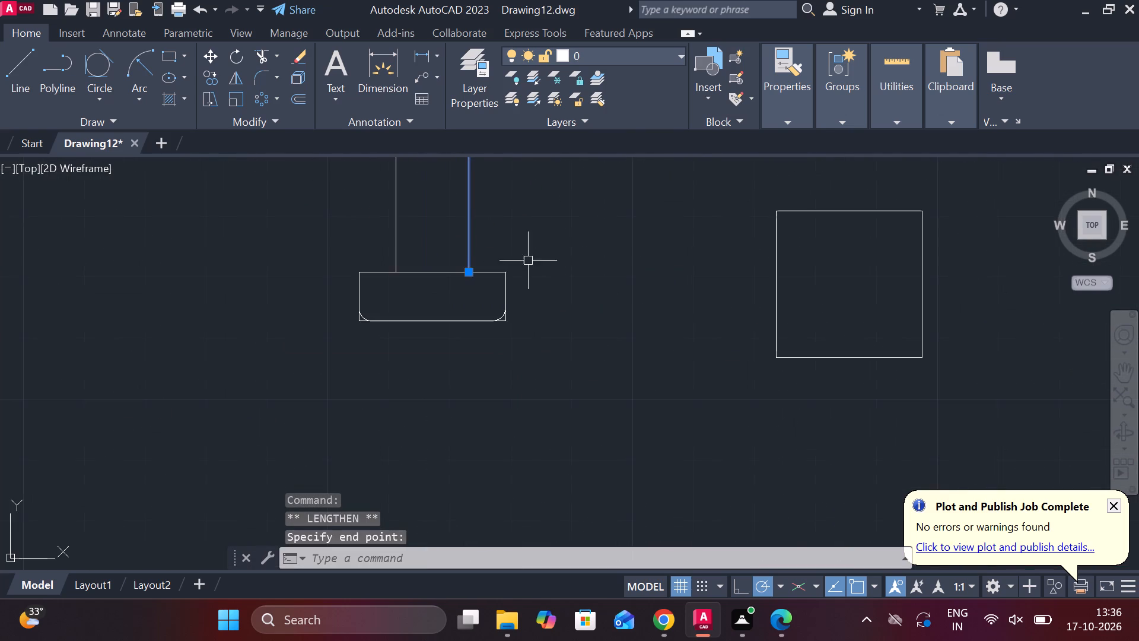
middle_drag(571, 312, 586, 421)
key(Escape)
Draw a vertical line from the left end of the chamfered thread-end line up to a point above the shank's rounded top.
scroll(572, 279, down, 2)
middle_drag(573, 261, 572, 391)
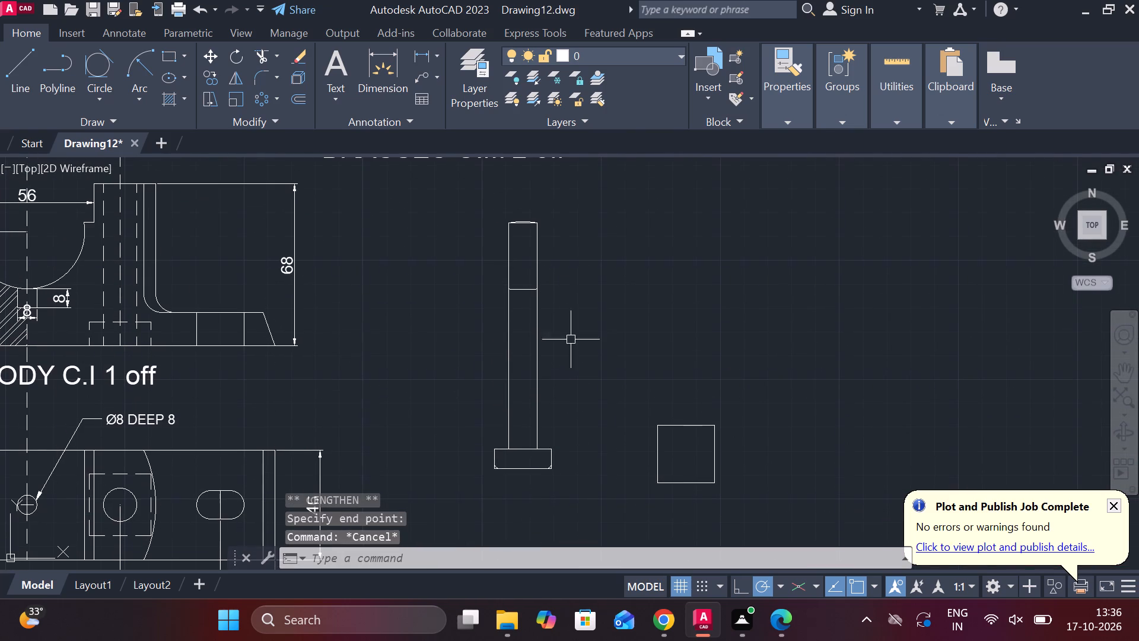
scroll(572, 260, up, 3)
middle_drag(565, 302, 615, 327)
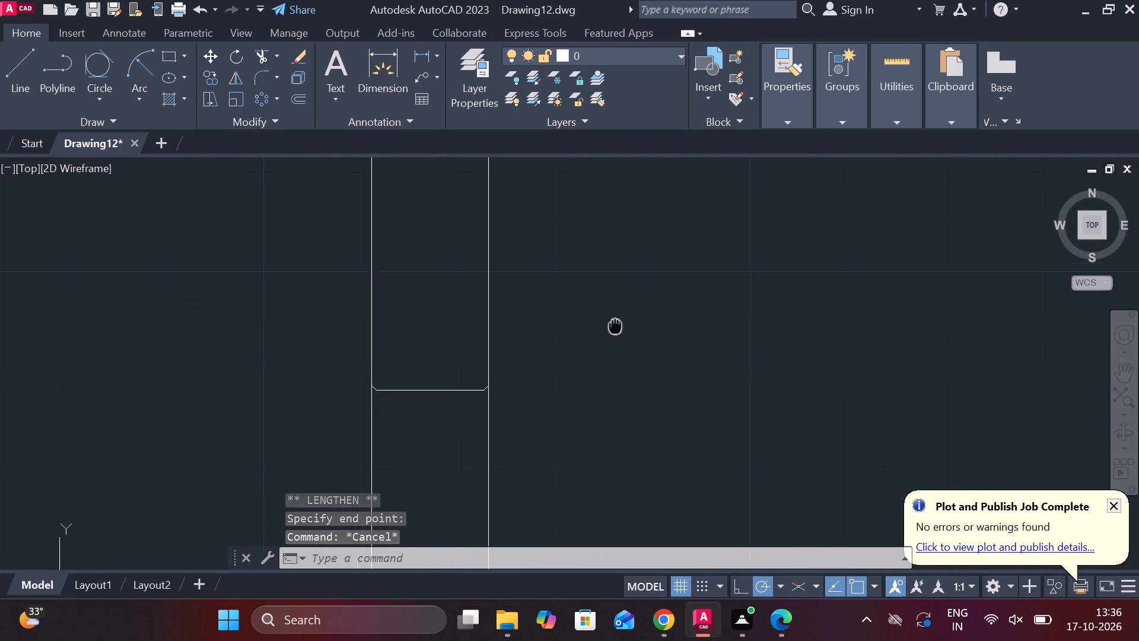
middle_drag(615, 327, 615, 328)
key(l)
key(Return)
middle_drag(410, 369, 443, 373)
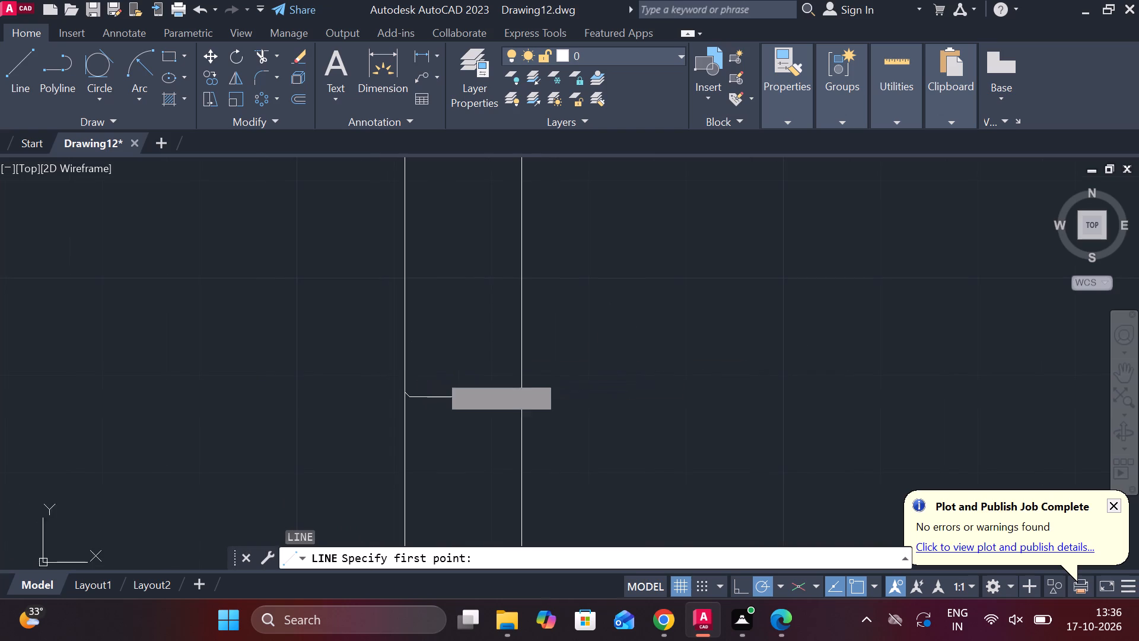
click(412, 395)
middle_drag(444, 224, 462, 493)
middle_drag(439, 249, 433, 472)
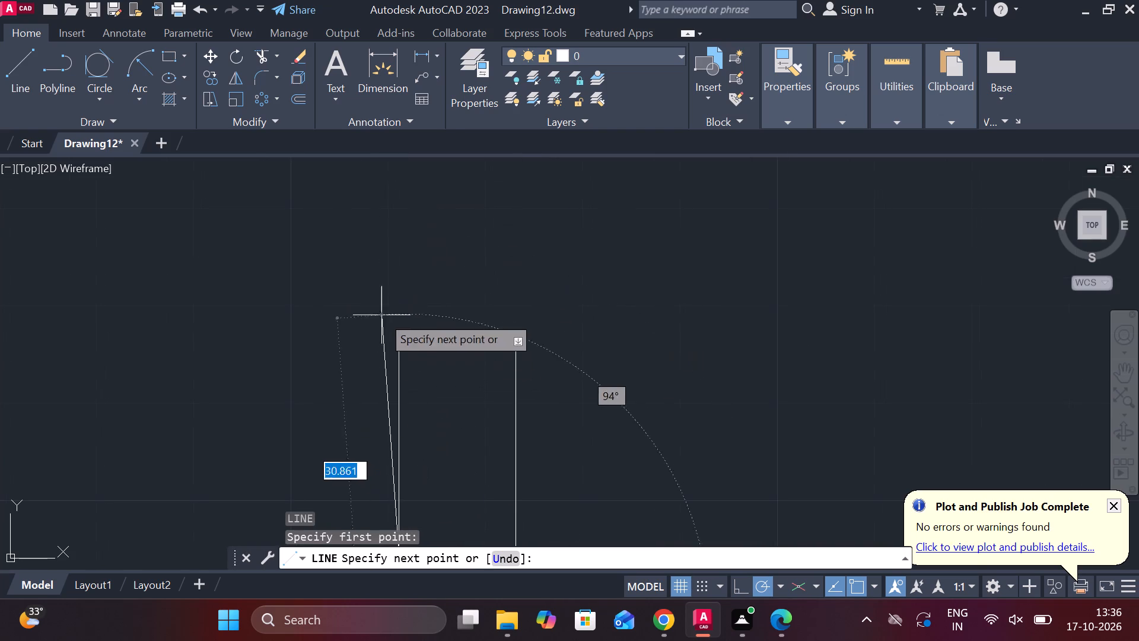
scroll(409, 339, up, 1)
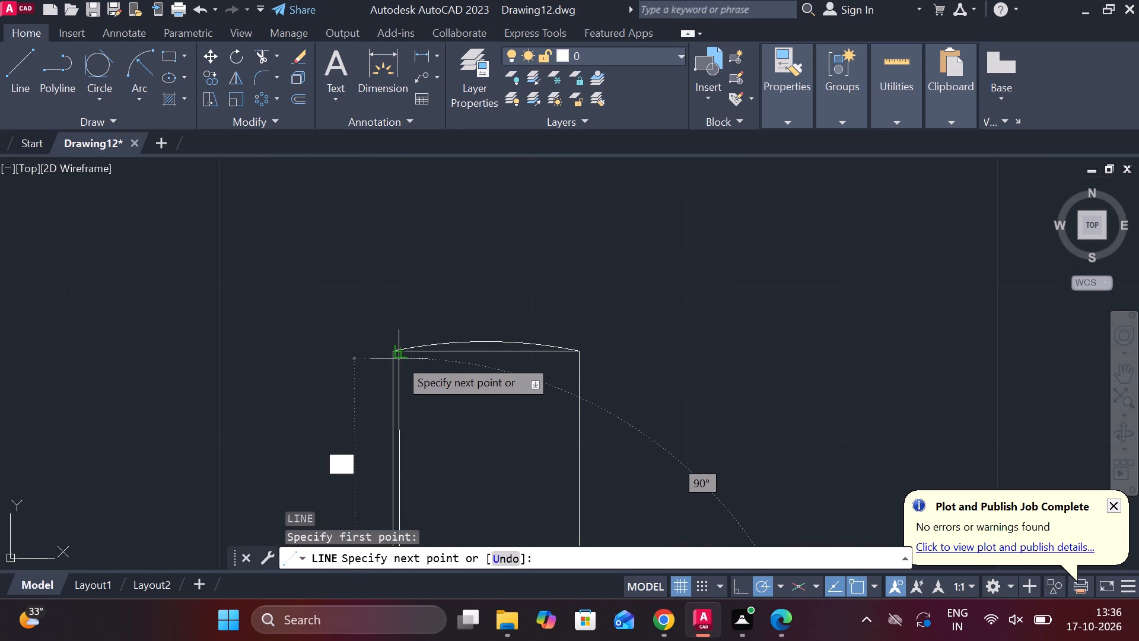
click(400, 328)
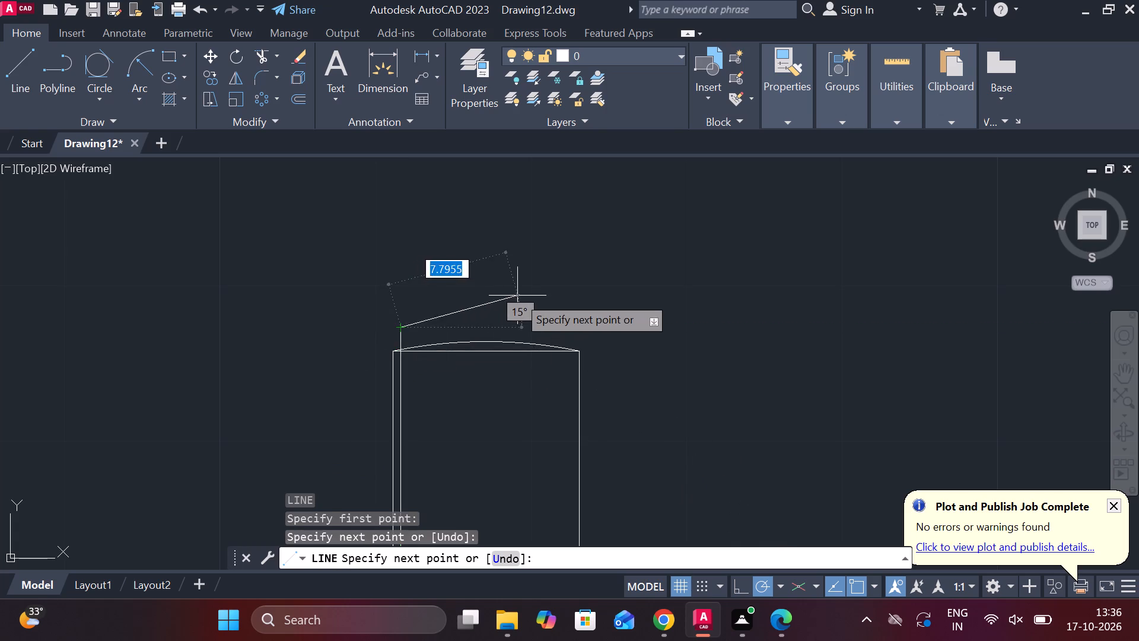